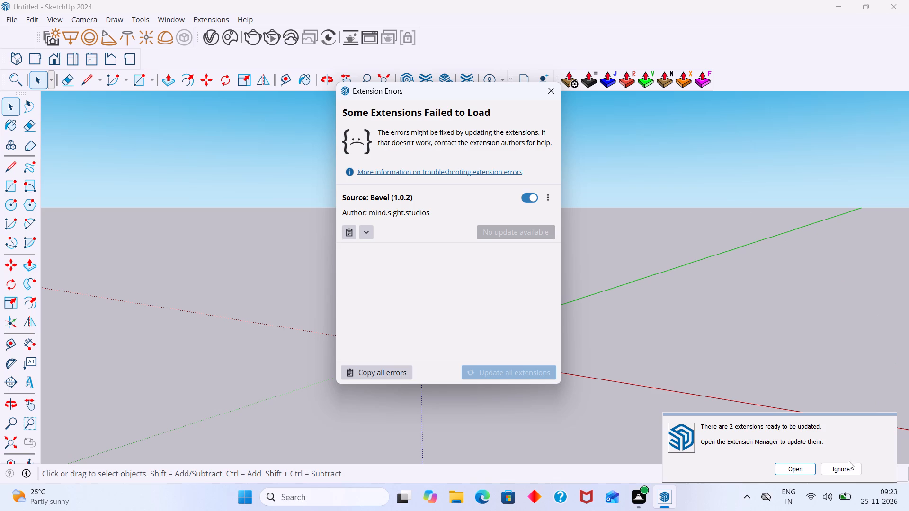
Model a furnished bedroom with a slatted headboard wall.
Close the extension errors report and ignore the extension update notice.
{"action": "left_click", "coordinate": [555, 98]}
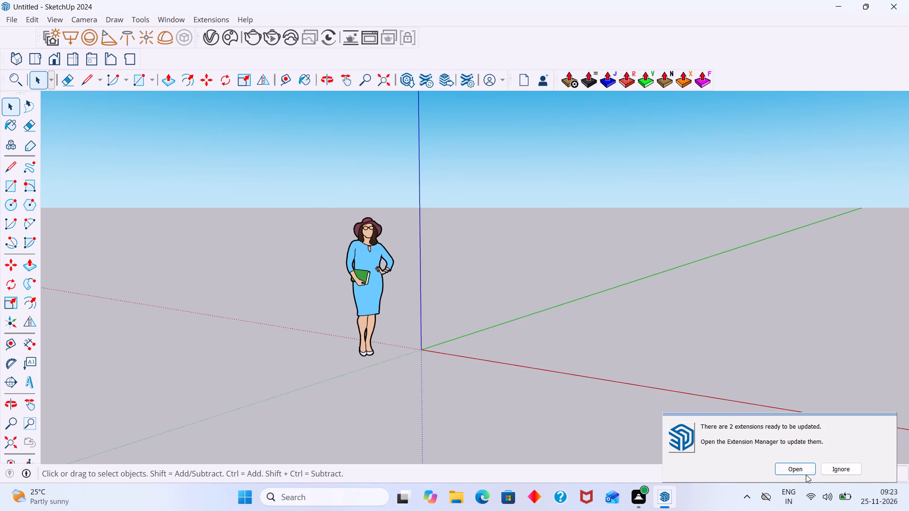
{"action": "left_click", "coordinate": [835, 471]}
Delete the default human scale figure beside the origin.
{"action": "middle_click_drag", "start_coordinate": [415, 284], "coordinate": [478, 300]}
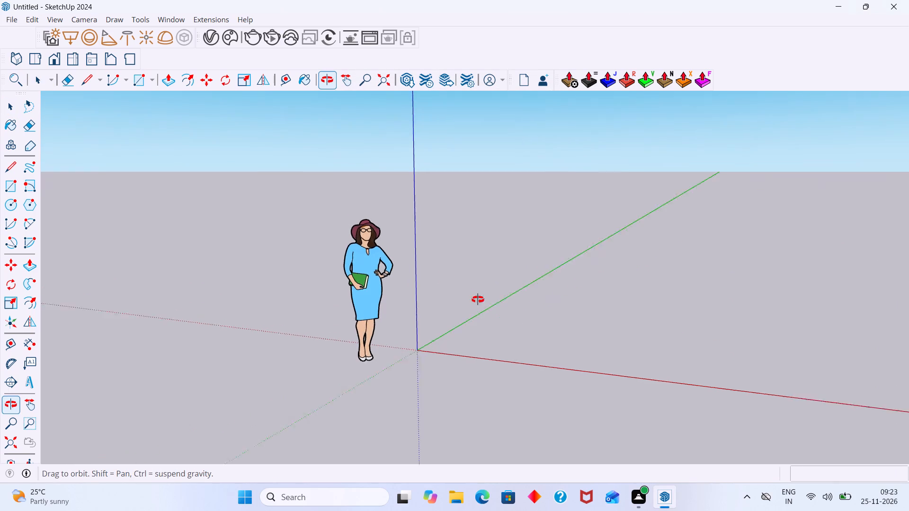
{"action": "middle_click_drag", "start_coordinate": [478, 300], "coordinate": [491, 300]}
{"action": "scroll", "coordinate": [413, 306], "scroll_direction": "down", "scroll_amount": 1}
{"action": "left_click", "coordinate": [365, 275]}
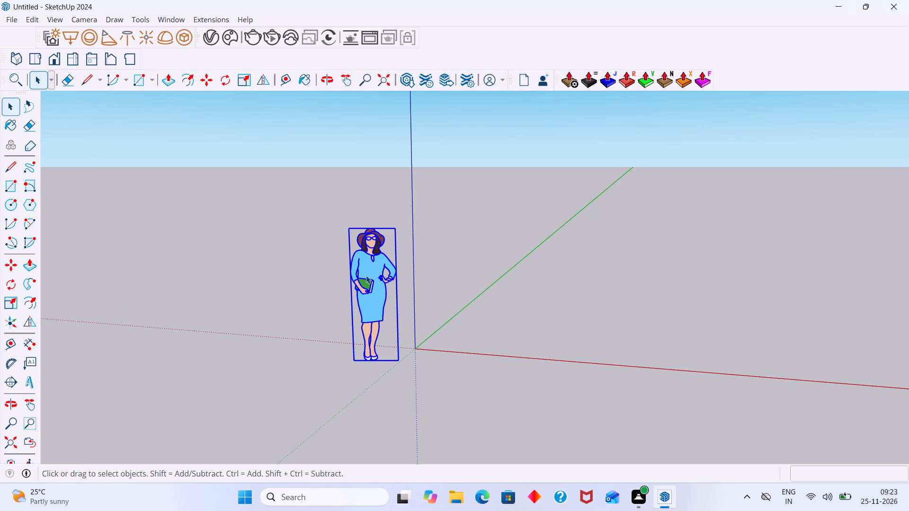
{"action": "key", "text": "Delete"}
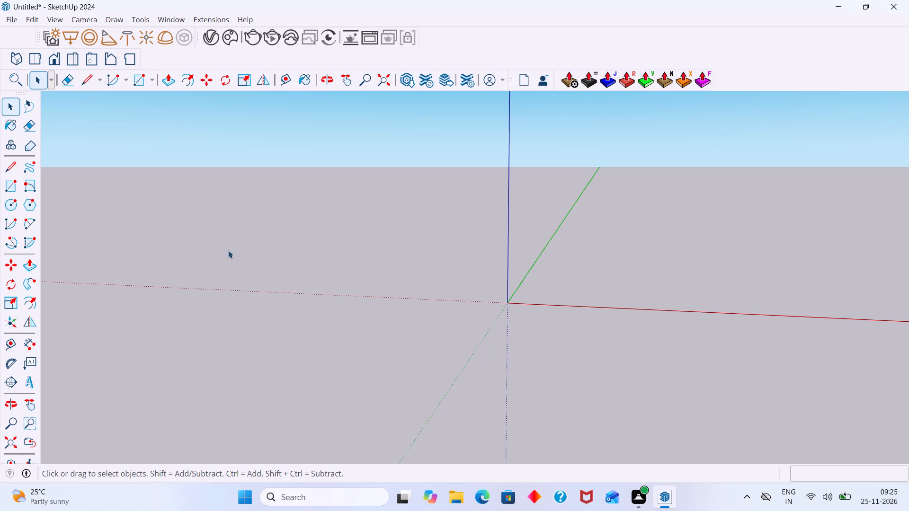
Import the bedroom picture from the Pictures folder as an image, placing it flat on the ground beyond the red axis.
{"action": "scroll", "coordinate": [238, 240], "scroll_direction": "down", "scroll_amount": 11}
{"action": "middle_click_drag", "start_coordinate": [505, 267], "coordinate": [446, 353], "text": "shift"}
{"action": "scroll", "coordinate": [473, 332], "scroll_direction": "down", "scroll_amount": 6}
{"action": "middle_click_drag", "start_coordinate": [477, 332], "coordinate": [502, 327]}
{"action": "scroll", "coordinate": [505, 325], "scroll_direction": "down", "scroll_amount": 9}
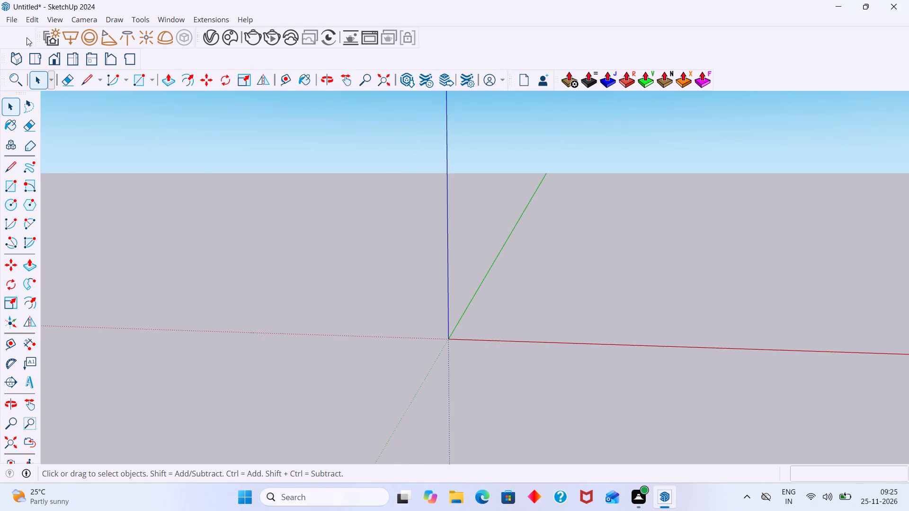
{"action": "left_click", "coordinate": [15, 22]}
{"action": "double_click", "coordinate": [15, 21]}
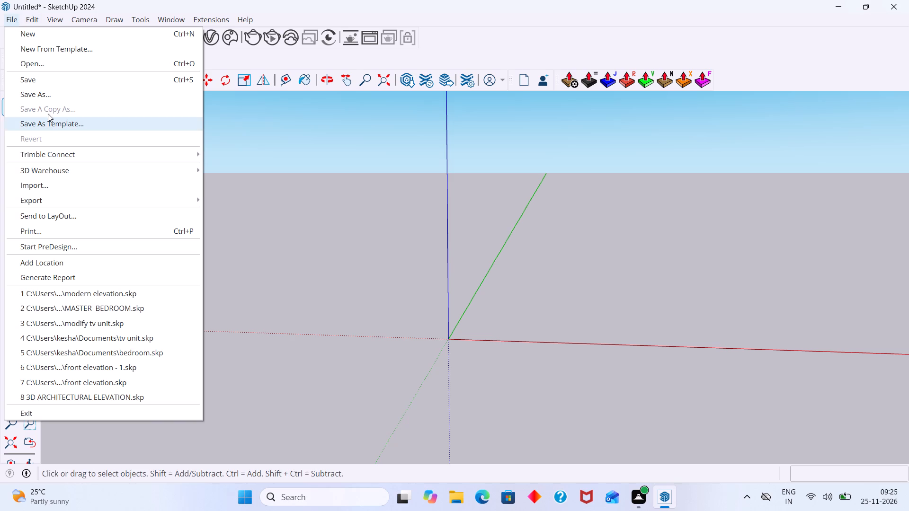
{"action": "left_click", "coordinate": [69, 183]}
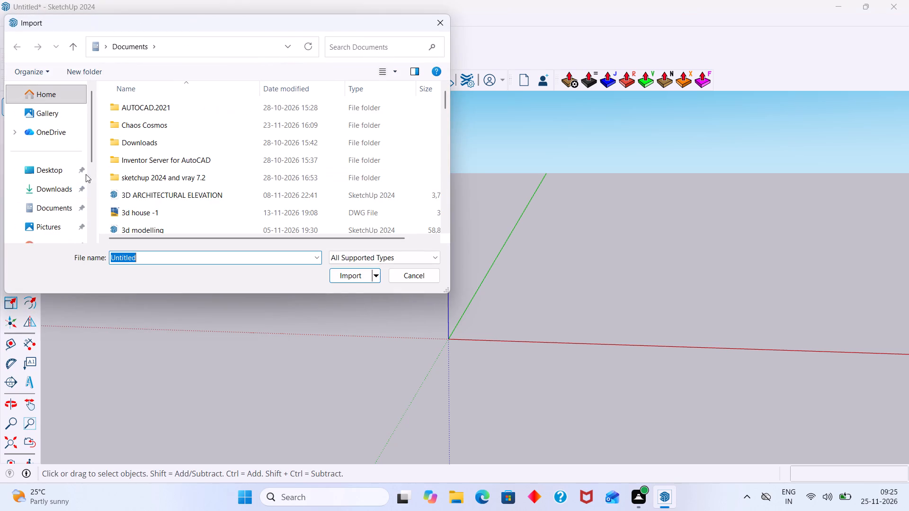
{"action": "left_click", "coordinate": [58, 221]}
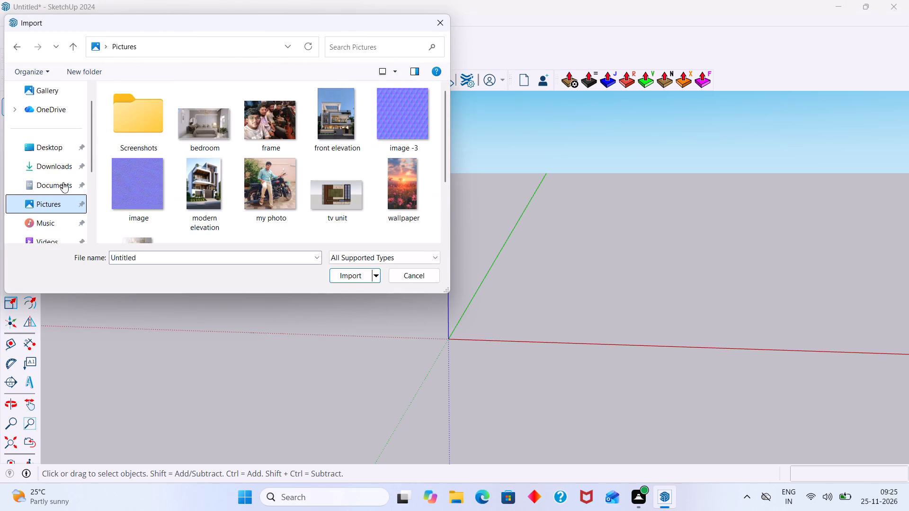
{"action": "left_click_drag", "start_coordinate": [187, 126], "coordinate": [708, 286]}
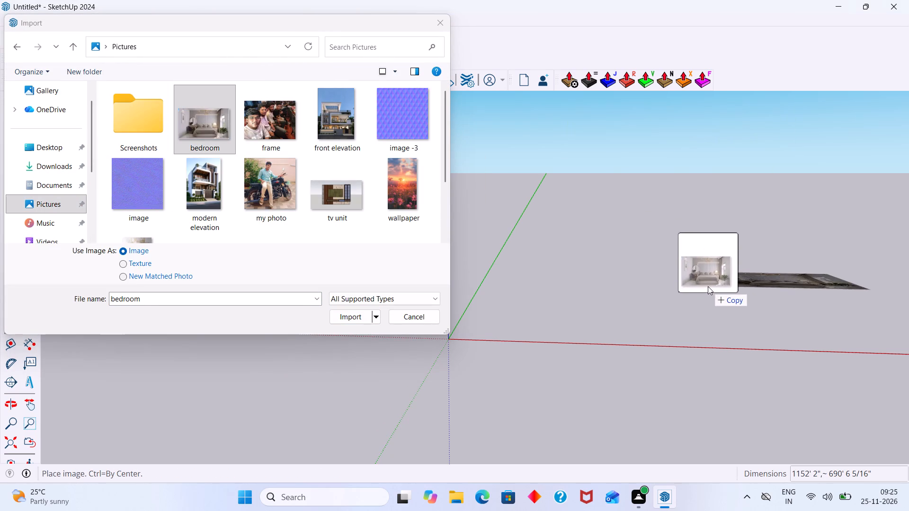
{"action": "left_click_drag", "start_coordinate": [708, 286], "coordinate": [714, 290]}
{"action": "left_click", "coordinate": [437, 24]}
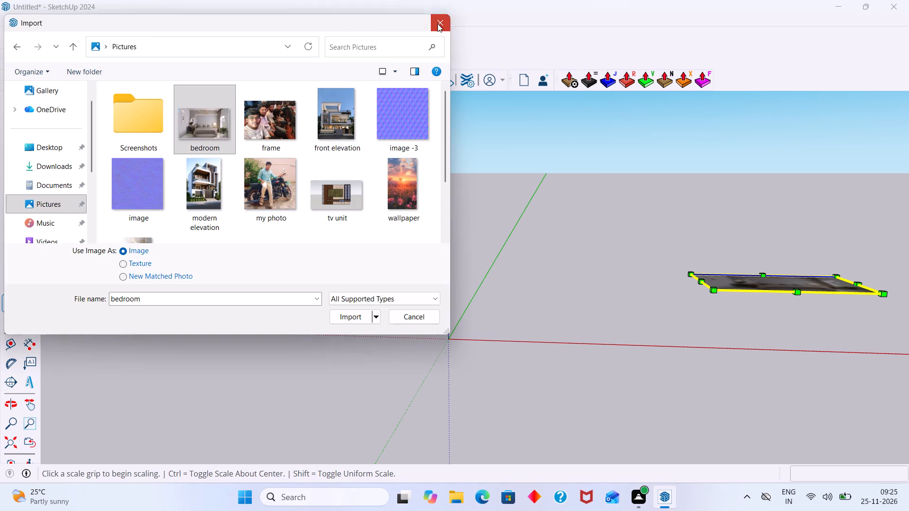
{"action": "left_click", "coordinate": [593, 175]}
{"action": "key", "text": "space"}
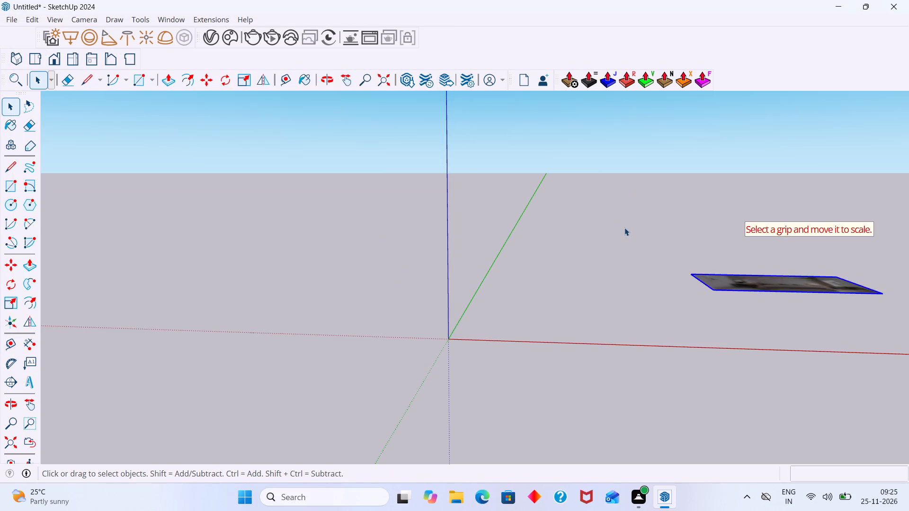
{"action": "left_click", "coordinate": [625, 228]}
Rotate the bedroom image 90 degrees about the red axis from its origin corner so it stands upright.
{"action": "left_click", "coordinate": [782, 283]}
{"action": "key", "text": "q"}
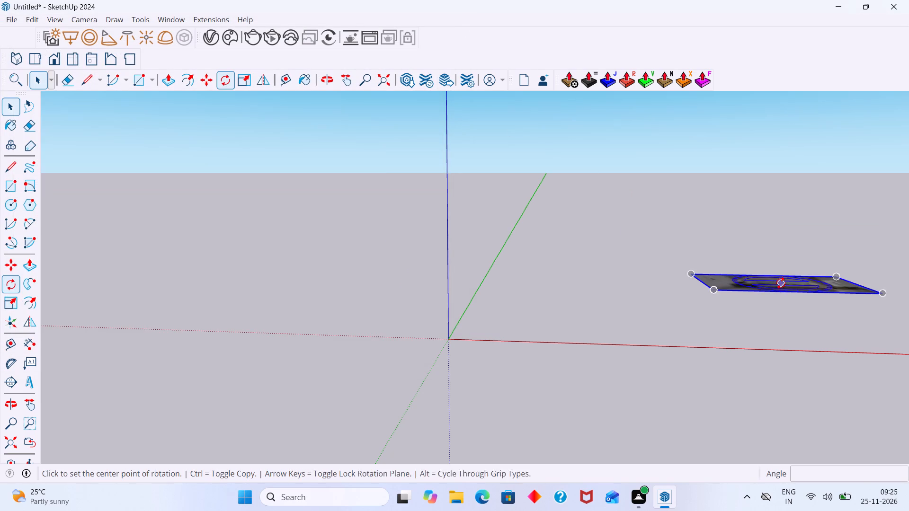
{"action": "scroll", "coordinate": [772, 312], "scroll_direction": "up", "scroll_amount": 1}
{"action": "middle_click_drag", "start_coordinate": [772, 312], "coordinate": [773, 350]}
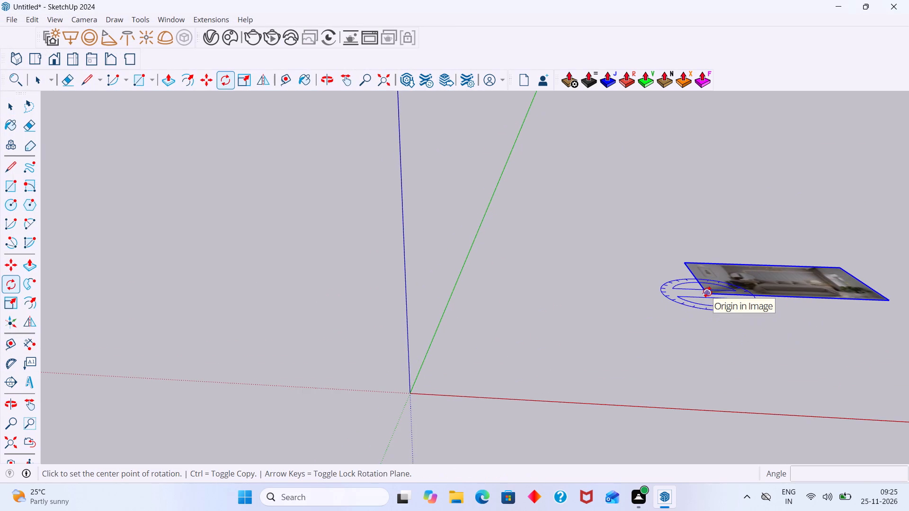
{"action": "key", "text": "Right"}
{"action": "left_click", "coordinate": [708, 294]}
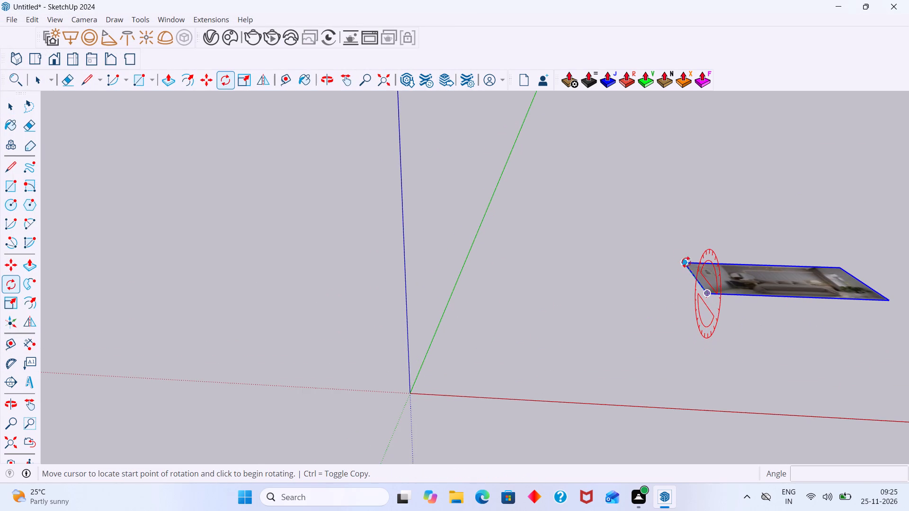
{"action": "left_click", "coordinate": [685, 262]}
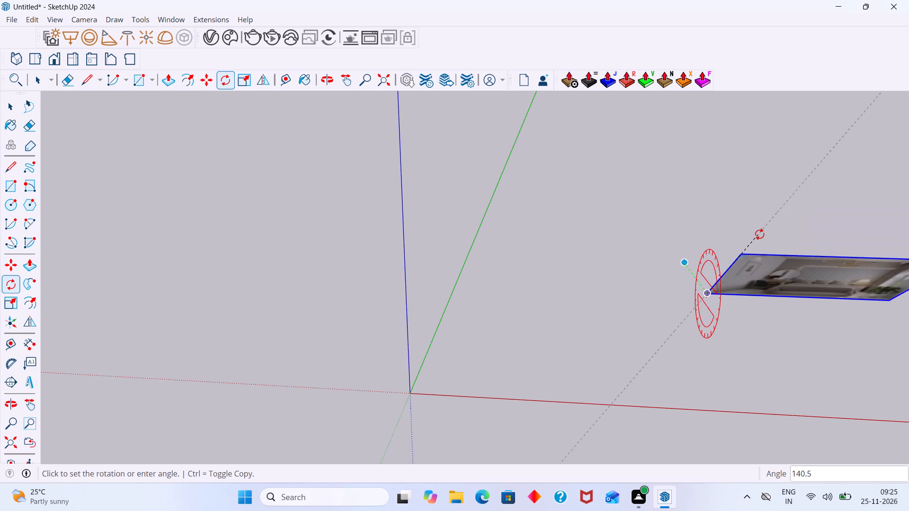
{"action": "type", "text": "90"}
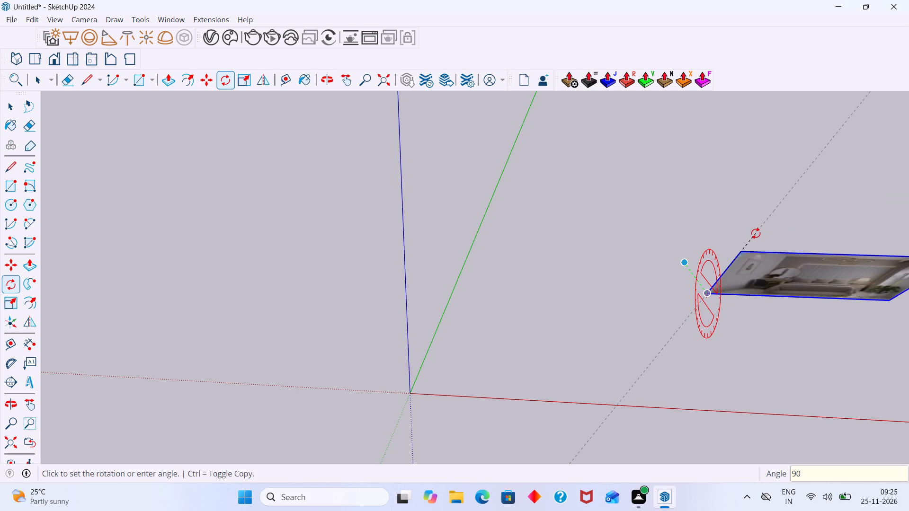
{"action": "key", "text": "Return"}
{"action": "key", "text": "space"}
{"action": "left_click", "coordinate": [315, 316]}
Move the upright bedroom image about 1,495 ft along the green direction so its base lies on the red axis.
{"action": "scroll", "coordinate": [373, 293], "scroll_direction": "down", "scroll_amount": 5}
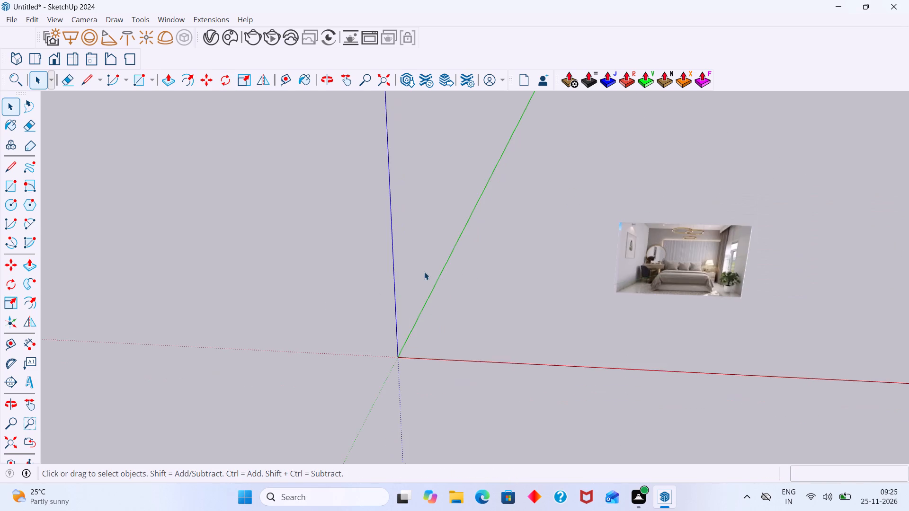
{"action": "scroll", "coordinate": [424, 272], "scroll_direction": "down", "scroll_amount": 5}
{"action": "left_click", "coordinate": [578, 273]}
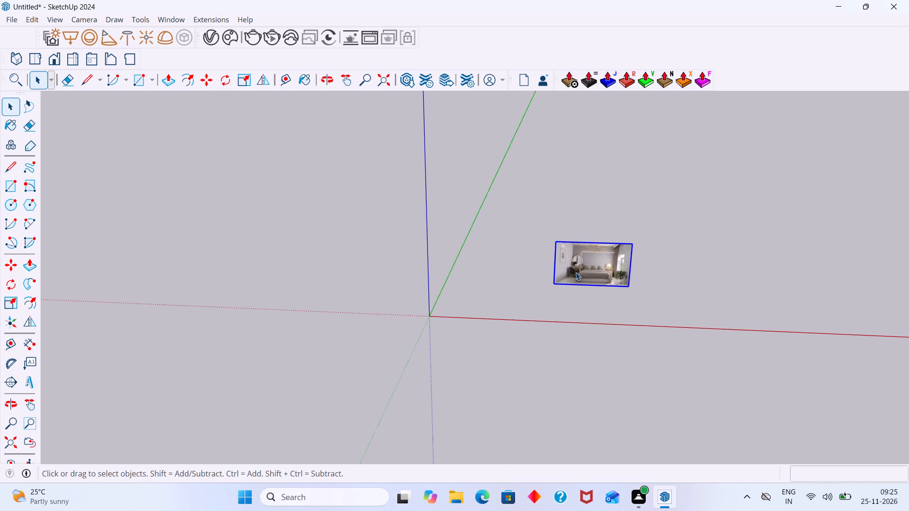
{"action": "key", "text": "m"}
{"action": "scroll", "coordinate": [553, 282], "scroll_direction": "up", "scroll_amount": 5}
{"action": "left_click", "coordinate": [553, 283]}
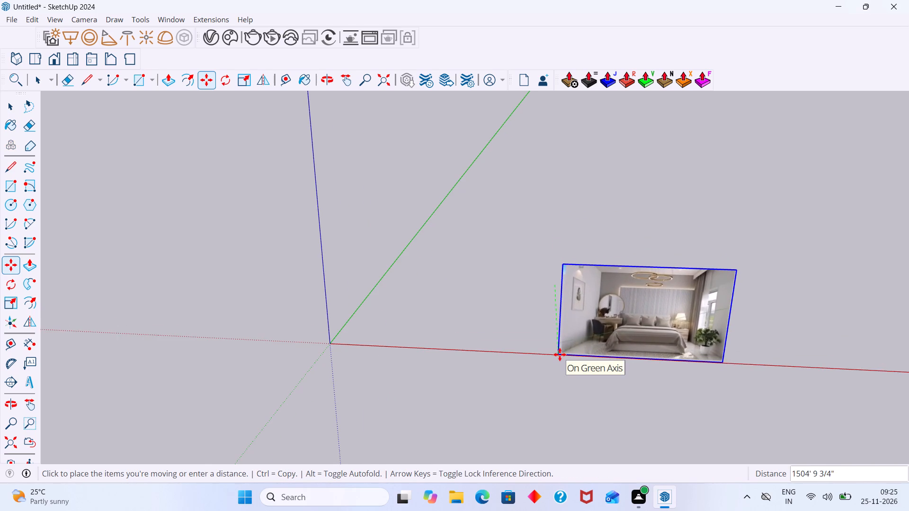
{"action": "left_click", "coordinate": [556, 354]}
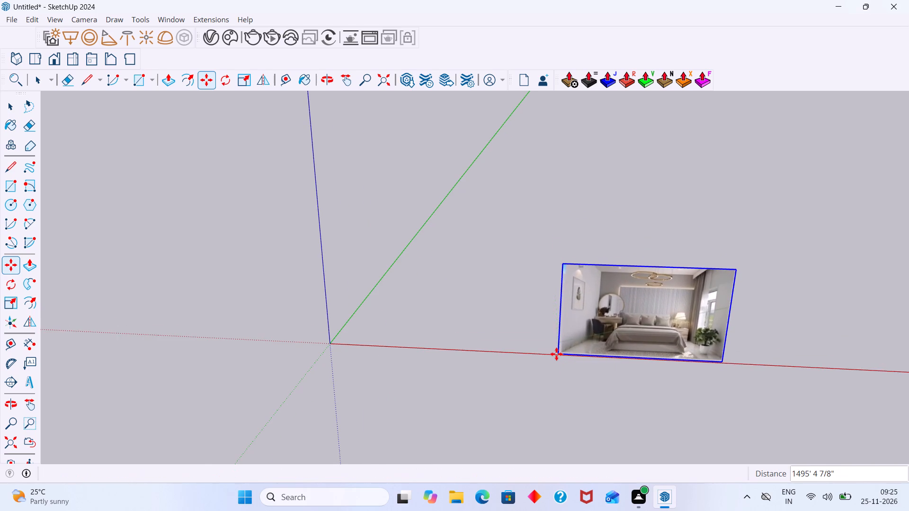
{"action": "key", "text": "space"}
{"action": "left_click", "coordinate": [505, 319]}
Move the bedroom image farther from the origin along the red axis to clear the modelling area.
{"action": "scroll", "coordinate": [501, 309], "scroll_direction": "up", "scroll_amount": 1}
{"action": "scroll", "coordinate": [501, 308], "scroll_direction": "down", "scroll_amount": 5}
{"action": "middle_click_drag", "start_coordinate": [506, 303], "coordinate": [549, 272]}
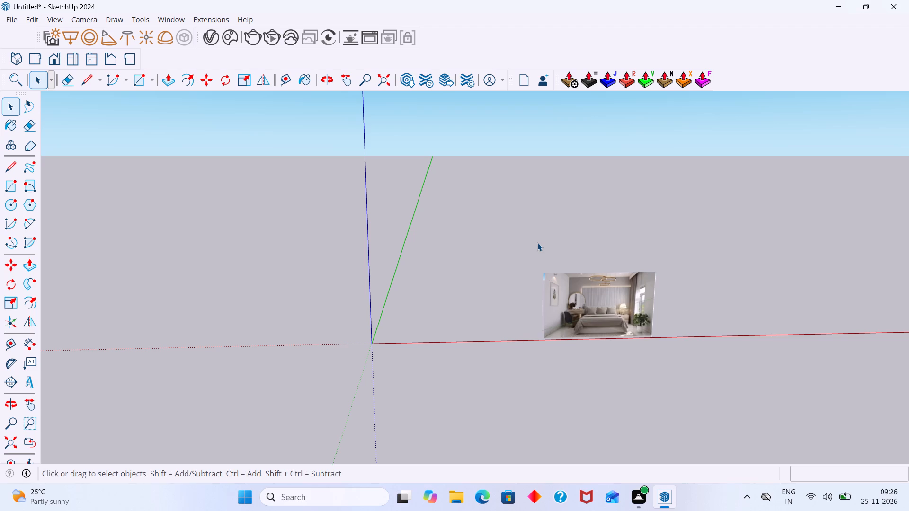
{"action": "scroll", "coordinate": [323, 185], "scroll_direction": "down", "scroll_amount": 3}
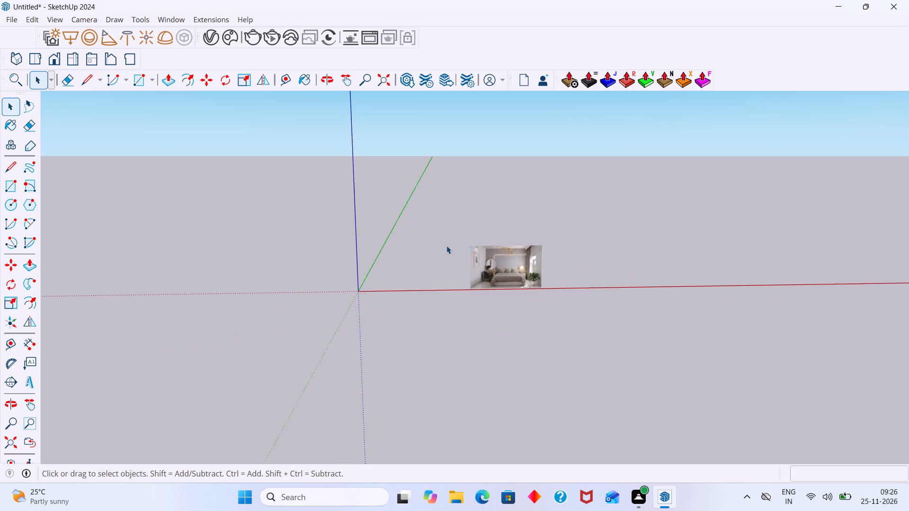
{"action": "scroll", "coordinate": [446, 246], "scroll_direction": "down", "scroll_amount": 3}
{"action": "middle_click_drag", "start_coordinate": [448, 257], "coordinate": [428, 248]}
{"action": "scroll", "coordinate": [460, 249], "scroll_direction": "up", "scroll_amount": 6}
{"action": "middle_click", "coordinate": [488, 279]}
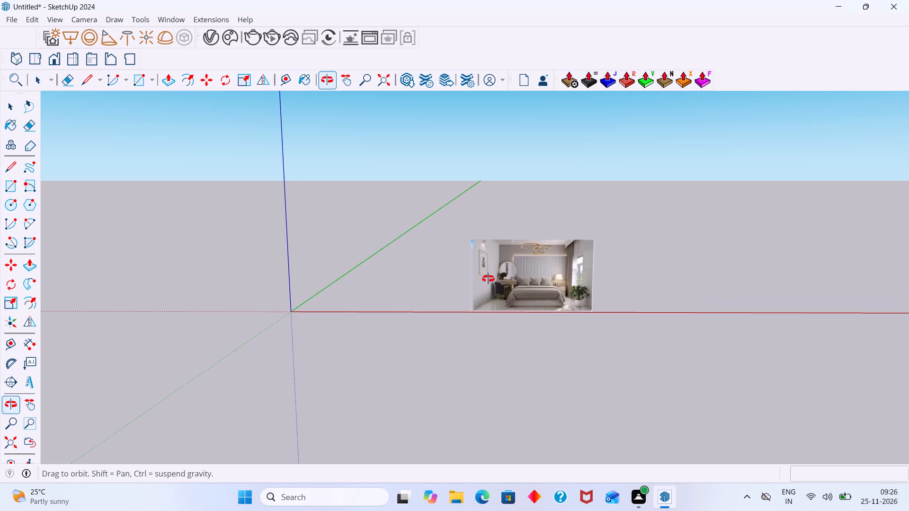
{"action": "left_click", "coordinate": [517, 278]}
{"action": "key", "text": "m"}
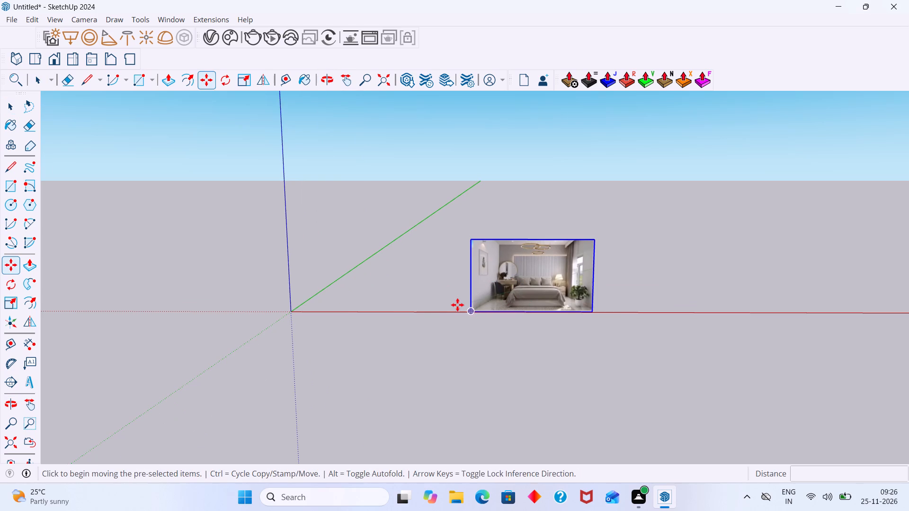
{"action": "left_click", "coordinate": [472, 310]}
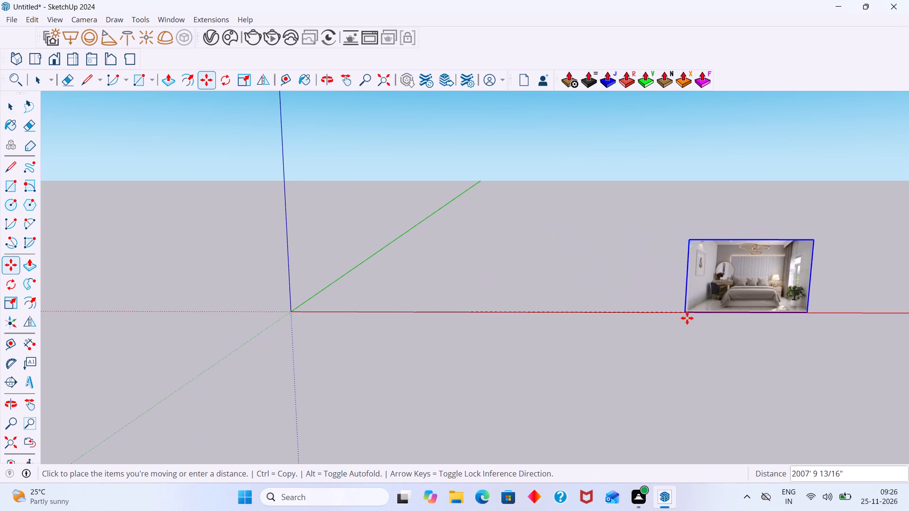
{"action": "left_click", "coordinate": [695, 316]}
{"action": "key", "text": "space"}
{"action": "left_click", "coordinate": [606, 350]}
Draw a 12' by 15' floor rectangle on the ground, starting at the origin.
{"action": "scroll", "coordinate": [603, 342], "scroll_direction": "down", "scroll_amount": 2}
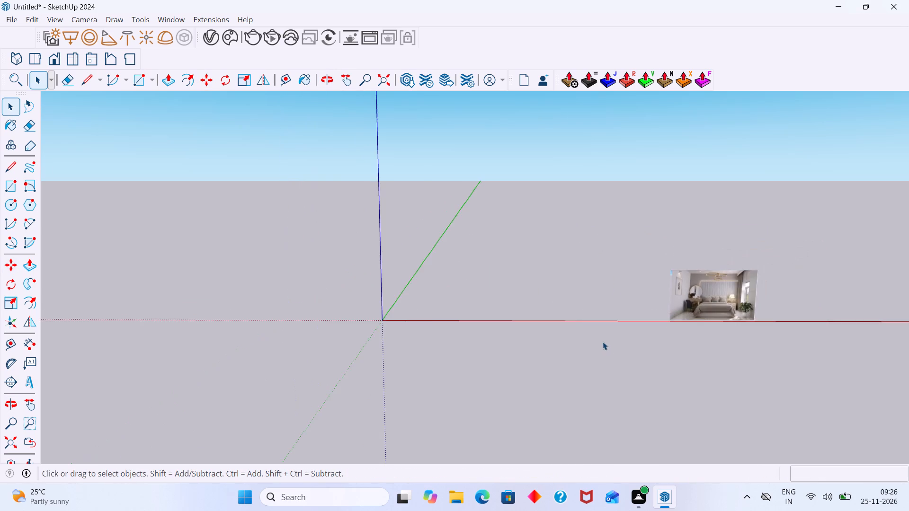
{"action": "scroll", "coordinate": [603, 342], "scroll_direction": "down", "scroll_amount": 5}
{"action": "middle_click_drag", "start_coordinate": [621, 347], "coordinate": [621, 363]}
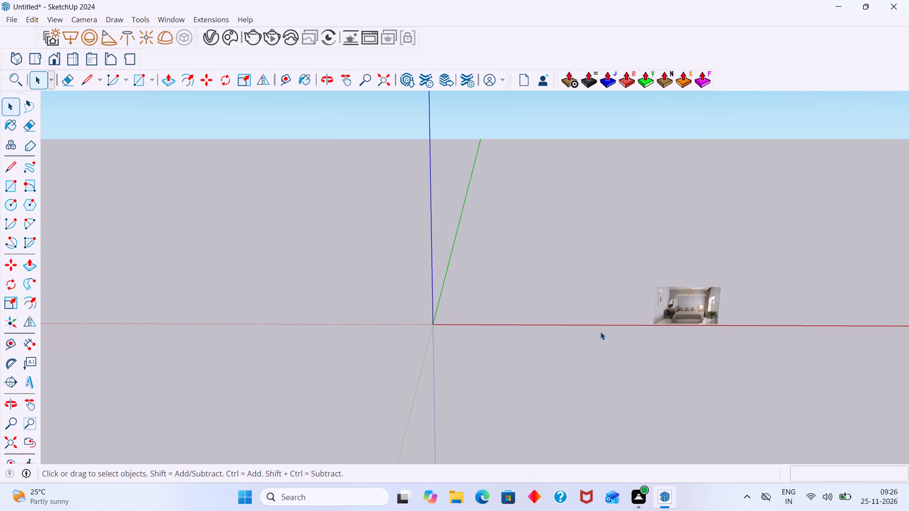
{"action": "key", "text": "r"}
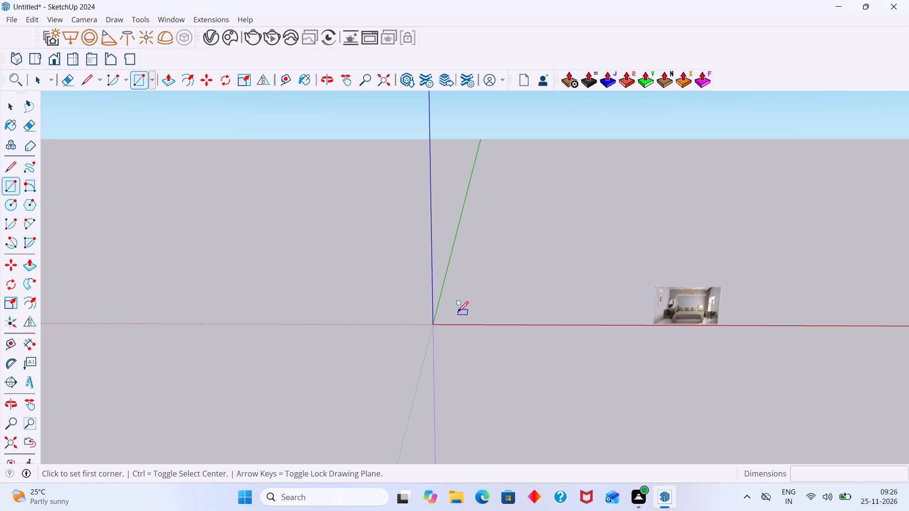
{"action": "scroll", "coordinate": [459, 311], "scroll_direction": "up", "scroll_amount": 10}
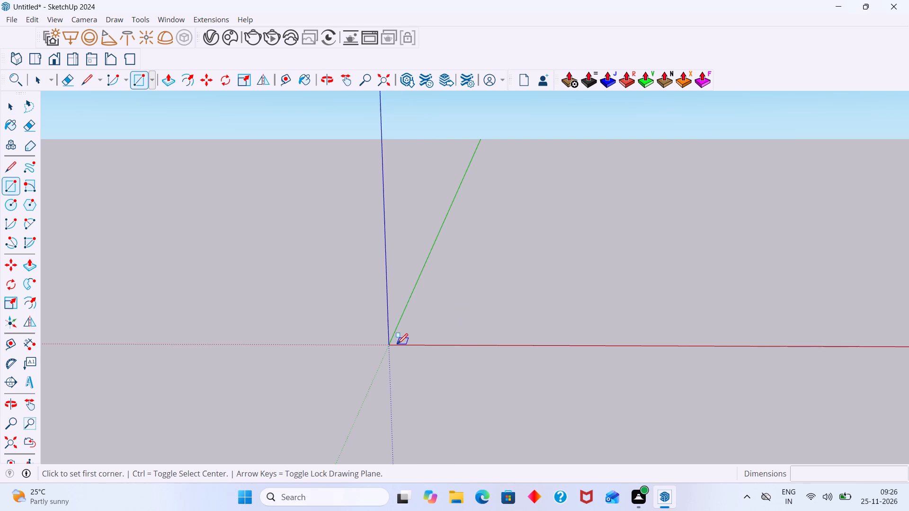
{"action": "left_click", "coordinate": [392, 345]}
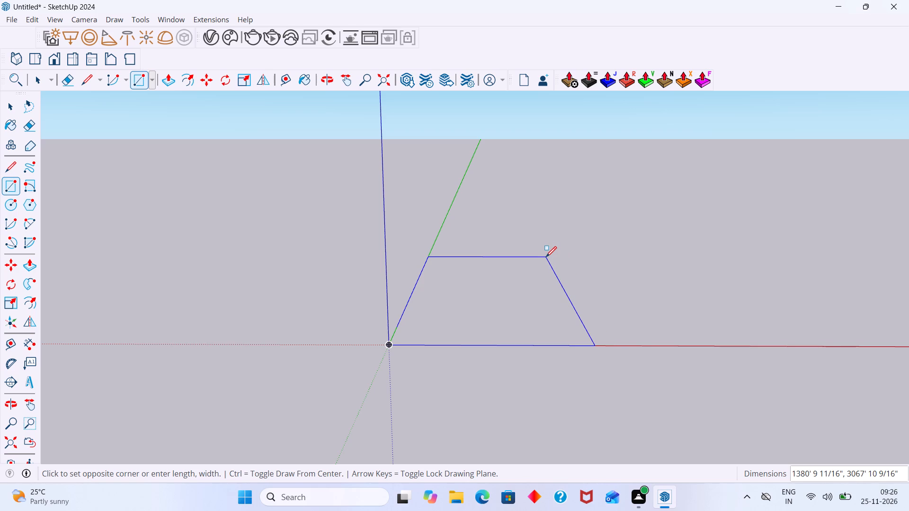
{"action": "type", "text": "12'"}
{"action": "key", "text": "comma"}
{"action": "type", "text": "15'"}
{"action": "key", "text": "Return"}
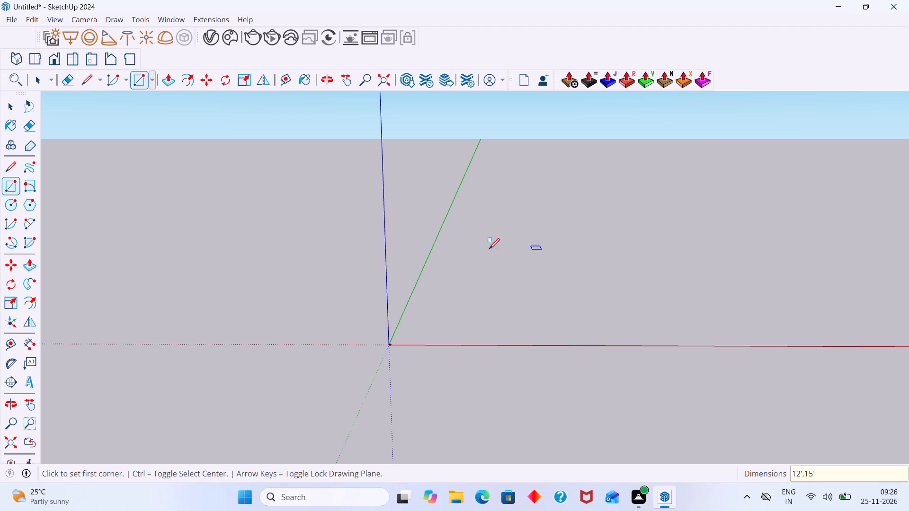
{"action": "key", "text": "space"}
Measure the floor rectangle's side parallel to the green axis and its far edge parallel to the red axis.
{"action": "scroll", "coordinate": [372, 423], "scroll_direction": "up", "scroll_amount": 16}
{"action": "middle_click_drag", "start_coordinate": [403, 348], "coordinate": [401, 373]}
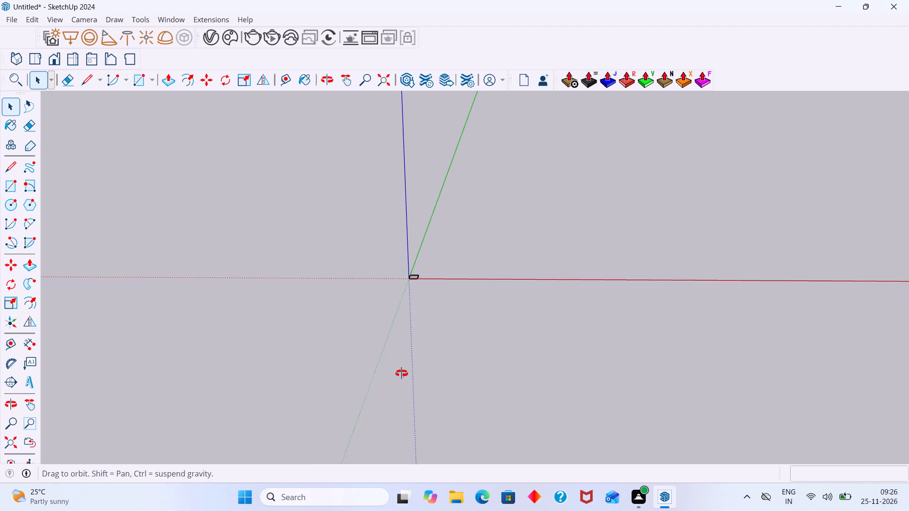
{"action": "middle_click_drag", "start_coordinate": [401, 373], "coordinate": [401, 371]}
{"action": "scroll", "coordinate": [409, 318], "scroll_direction": "up", "scroll_amount": 4}
{"action": "scroll", "coordinate": [419, 281], "scroll_direction": "up", "scroll_amount": 9}
{"action": "middle_click_drag", "start_coordinate": [409, 227], "coordinate": [428, 247]}
{"action": "scroll", "coordinate": [421, 253], "scroll_direction": "up", "scroll_amount": 15}
{"action": "middle_click_drag", "start_coordinate": [428, 247], "coordinate": [428, 246]}
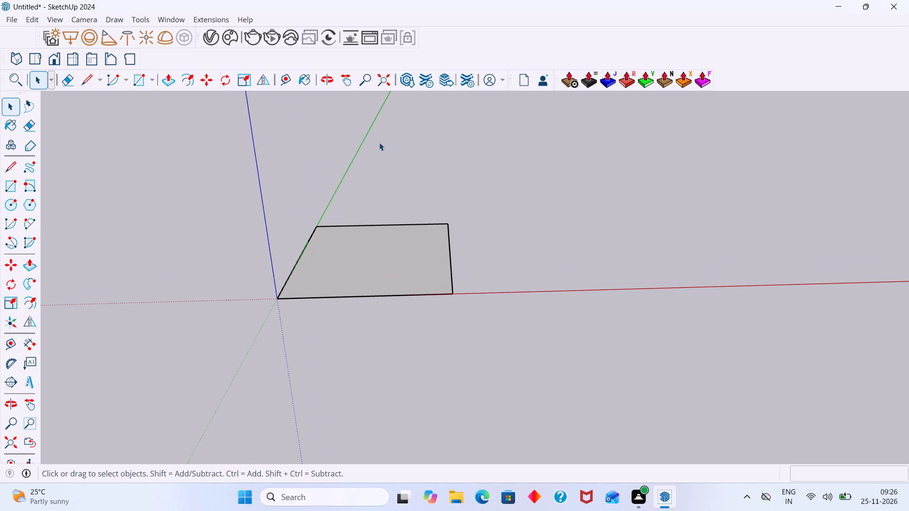
{"action": "key", "text": "t"}
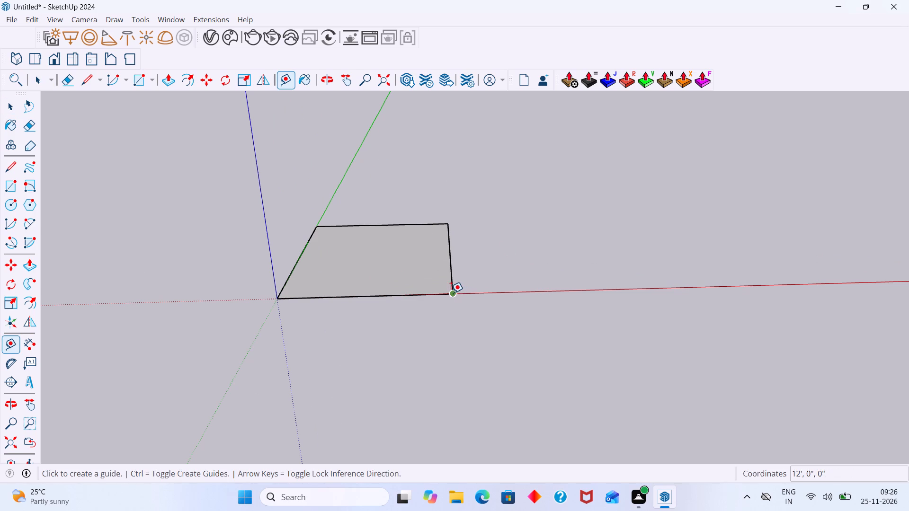
{"action": "left_click", "coordinate": [451, 293]}
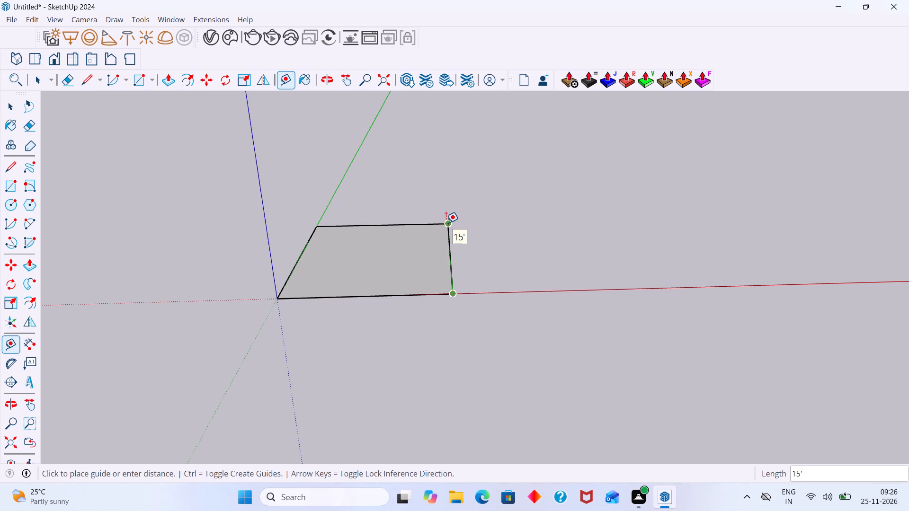
{"action": "key", "text": "space"}
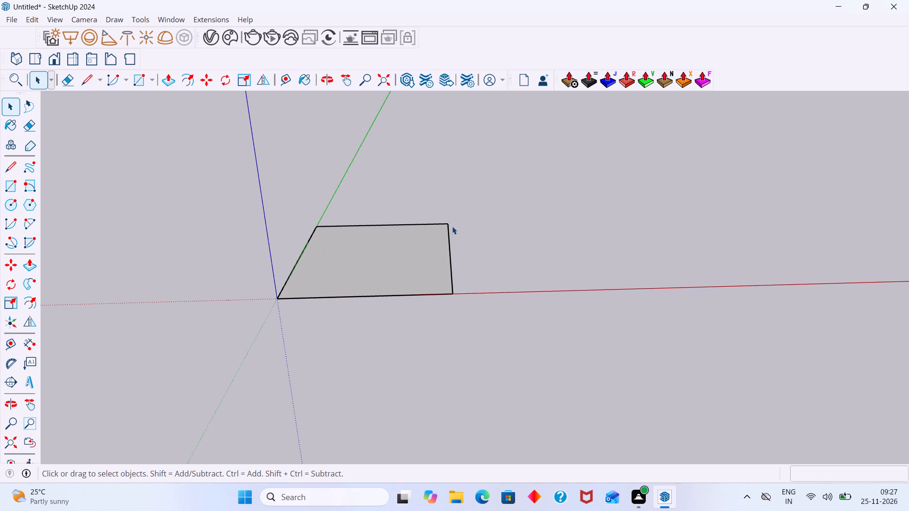
{"action": "key", "text": "t"}
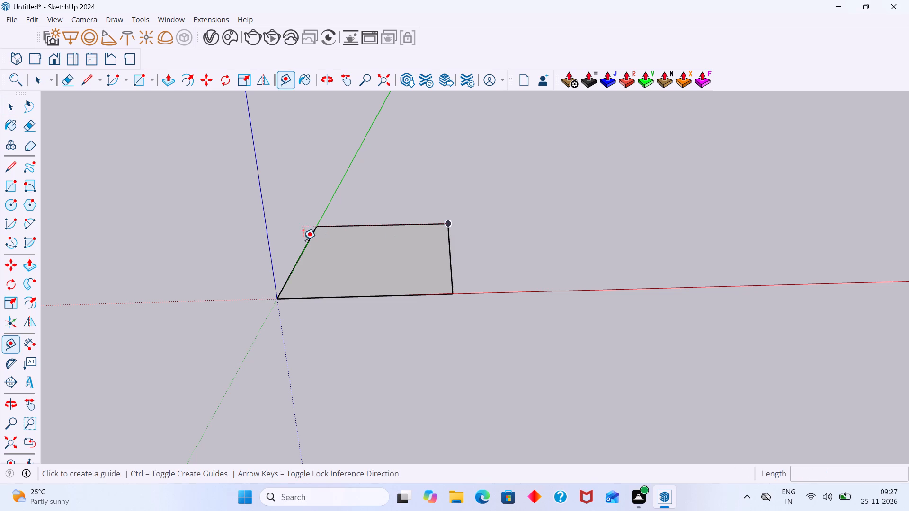
{"action": "left_click", "coordinate": [313, 226]}
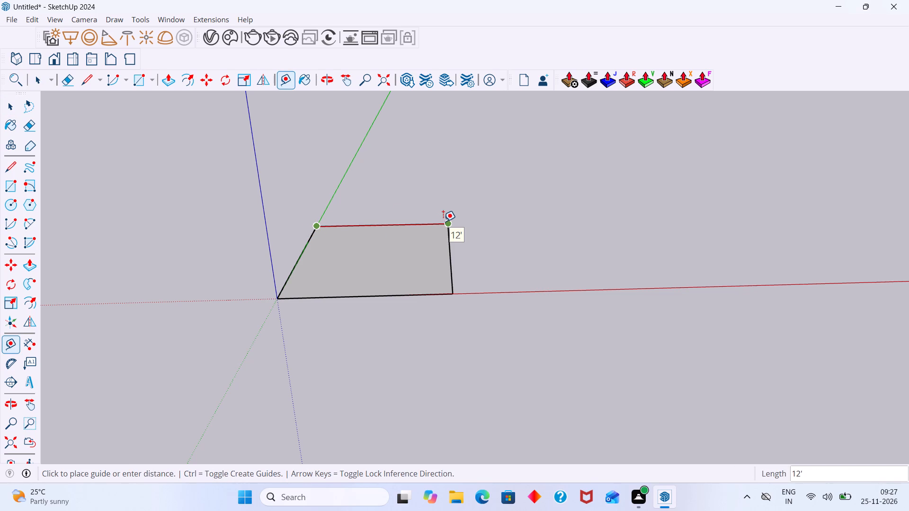
{"action": "key", "text": "space"}
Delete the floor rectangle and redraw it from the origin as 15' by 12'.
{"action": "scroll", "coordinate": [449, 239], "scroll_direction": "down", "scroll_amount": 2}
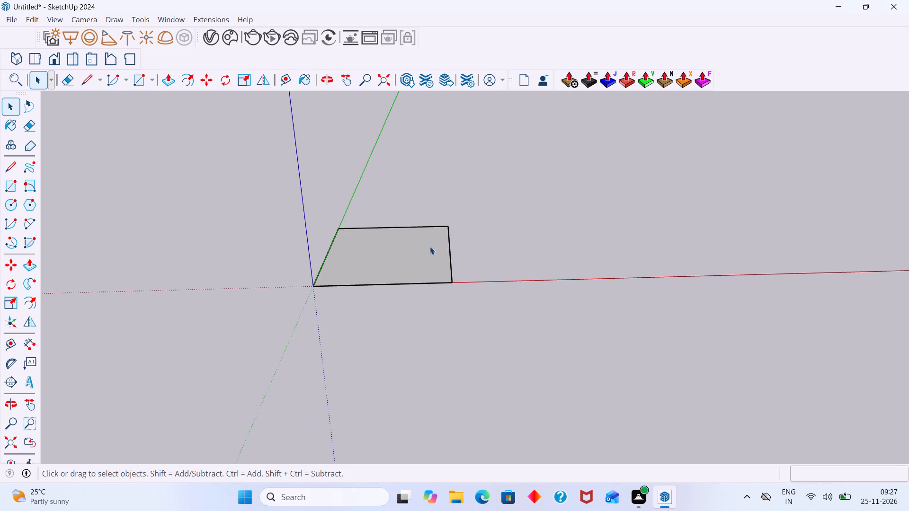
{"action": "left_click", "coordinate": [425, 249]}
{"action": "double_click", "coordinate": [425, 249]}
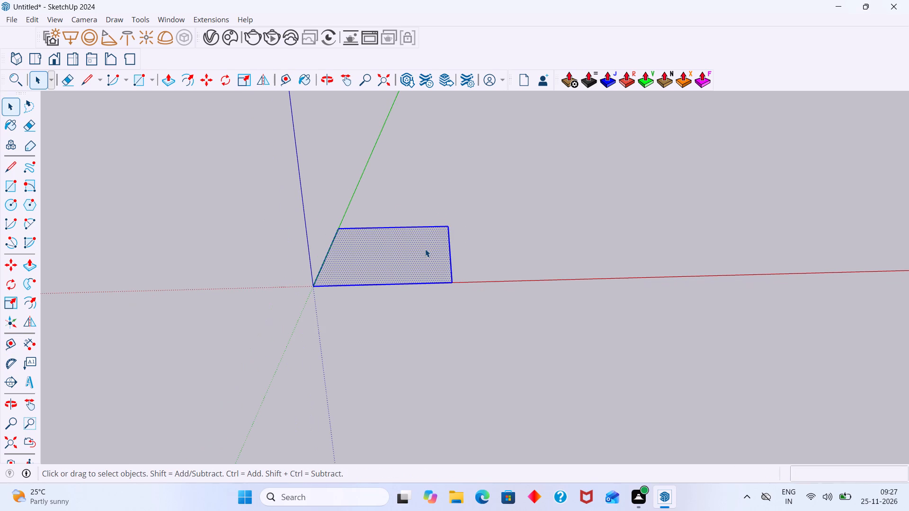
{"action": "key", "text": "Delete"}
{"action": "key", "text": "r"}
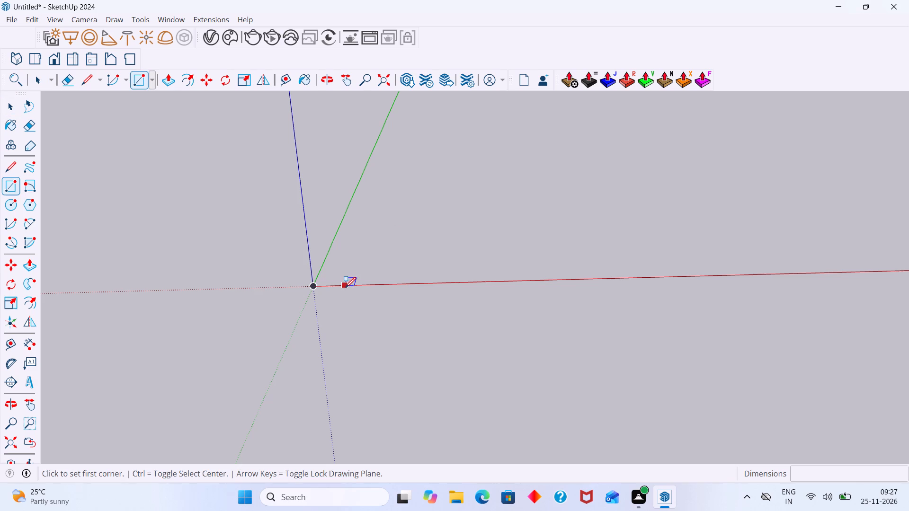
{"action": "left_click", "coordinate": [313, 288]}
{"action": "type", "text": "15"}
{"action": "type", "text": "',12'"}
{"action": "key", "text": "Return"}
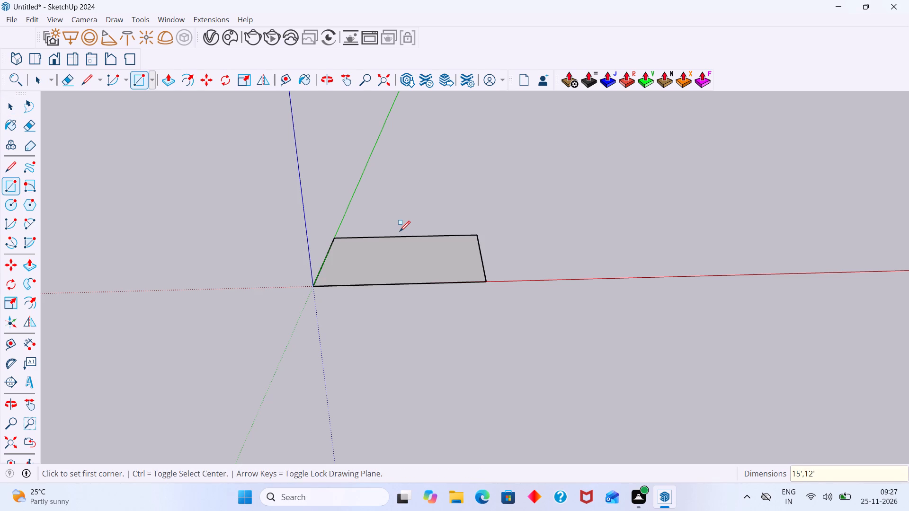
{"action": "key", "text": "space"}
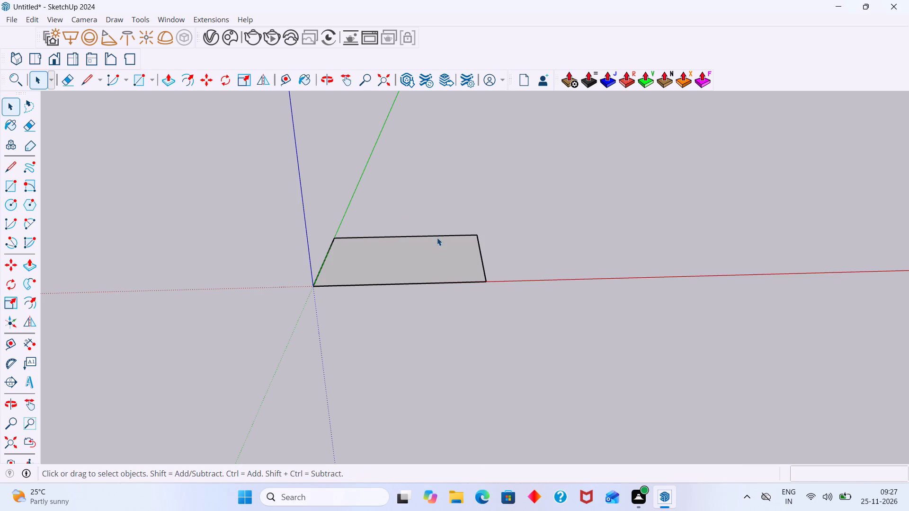
Measure the redrawn floor's far edge, starting from its corner on the green axis.
{"action": "key", "text": "t"}
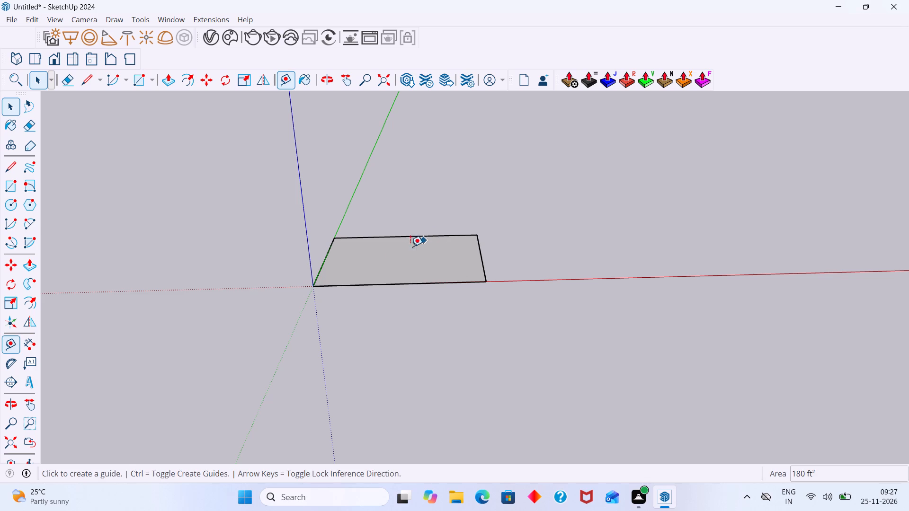
{"action": "left_click", "coordinate": [332, 237]}
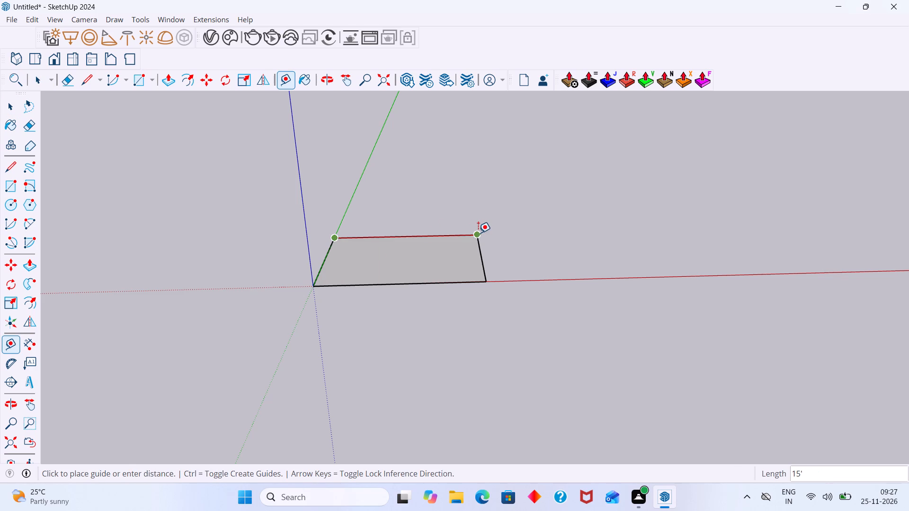
{"action": "key", "text": "space"}
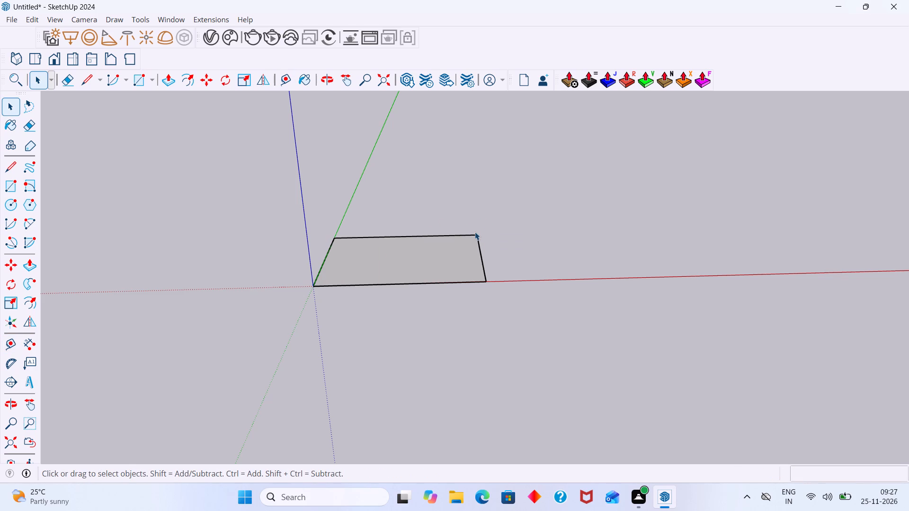
{"action": "key", "text": "t"}
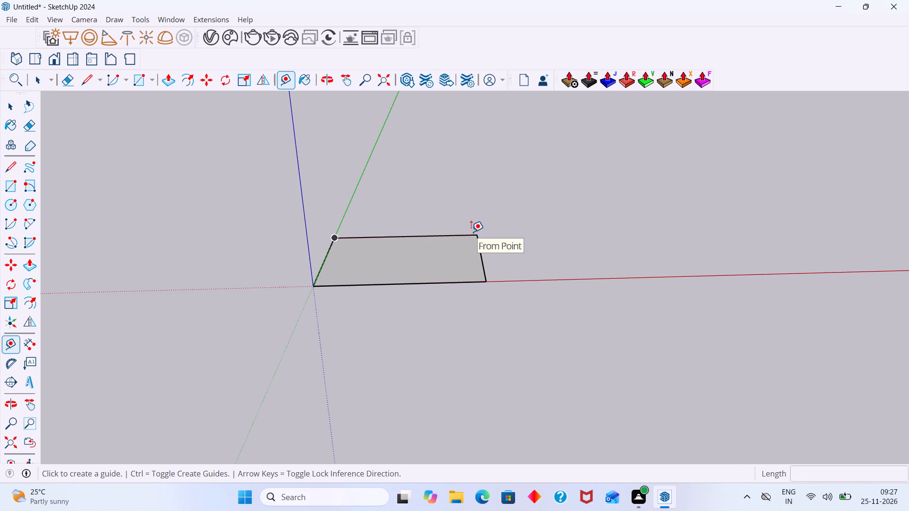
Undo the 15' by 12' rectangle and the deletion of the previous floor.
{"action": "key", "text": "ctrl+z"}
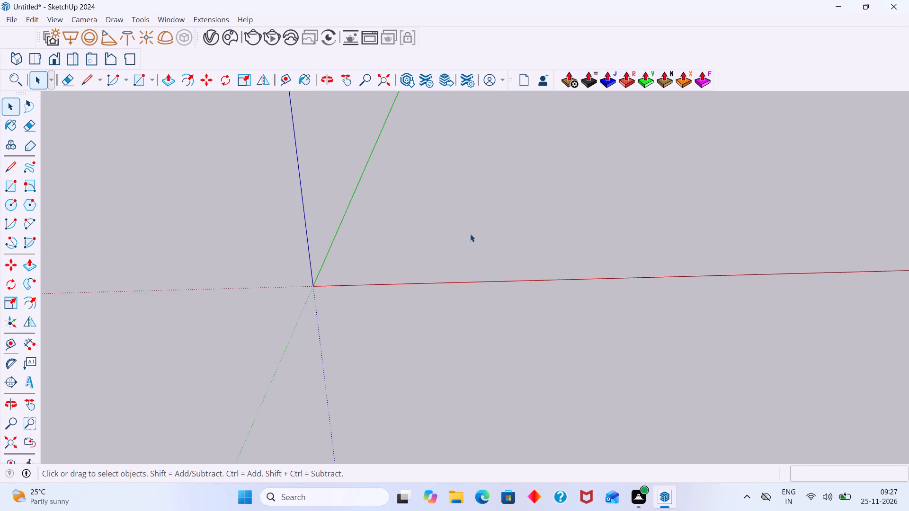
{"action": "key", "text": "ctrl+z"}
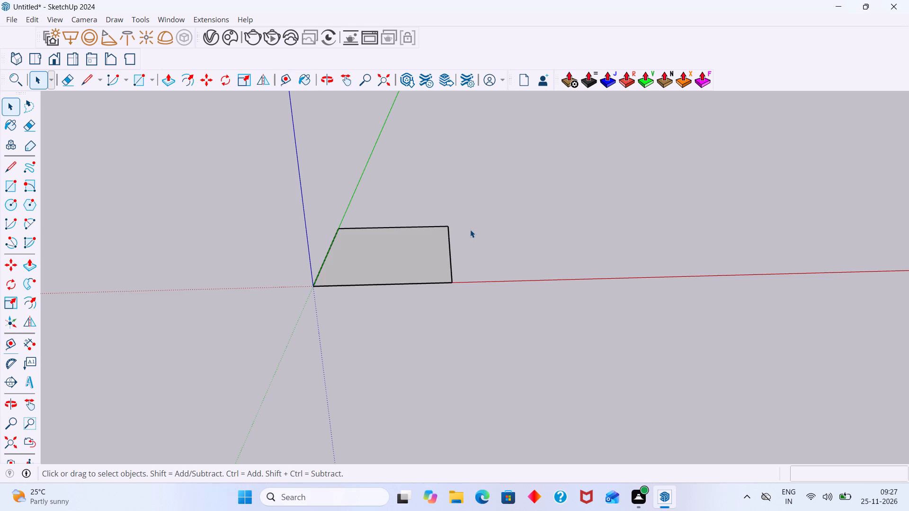
Measure the restored floor's side parallel to the green axis and its far edge parallel to the red axis.
{"action": "scroll", "coordinate": [422, 243], "scroll_direction": "up", "scroll_amount": 2}
{"action": "scroll", "coordinate": [422, 243], "scroll_direction": "down", "scroll_amount": 5}
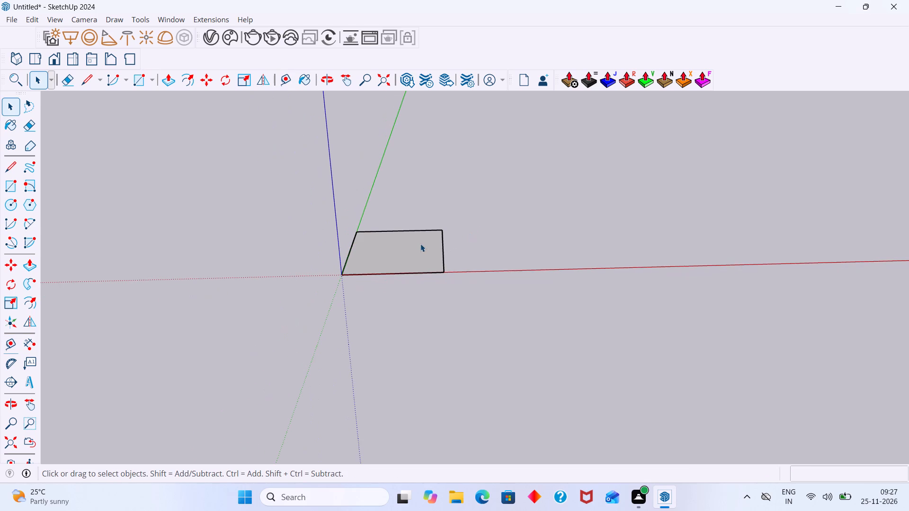
{"action": "key", "text": "t"}
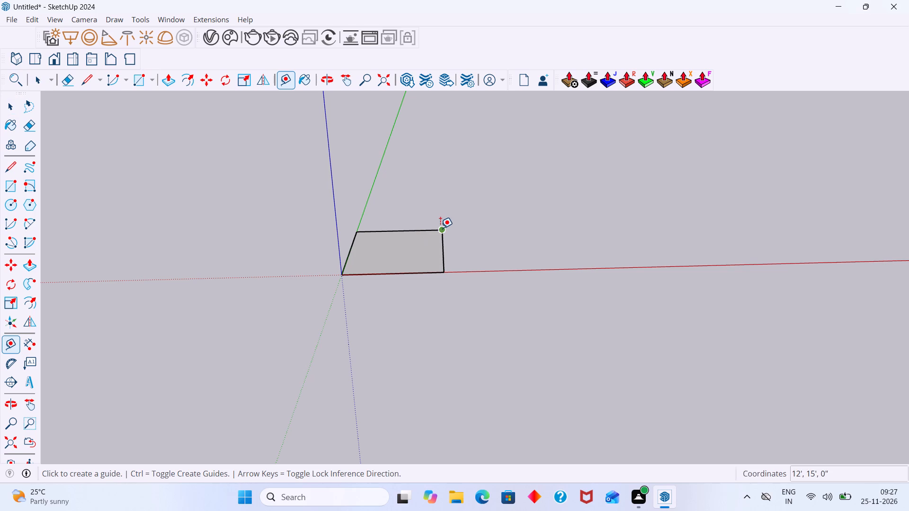
{"action": "left_click", "coordinate": [439, 229]}
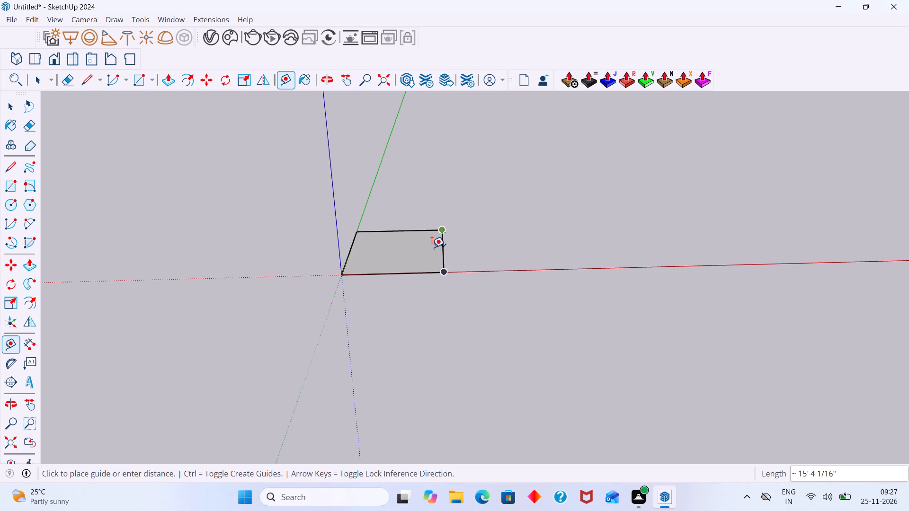
{"action": "key", "text": "Escape"}
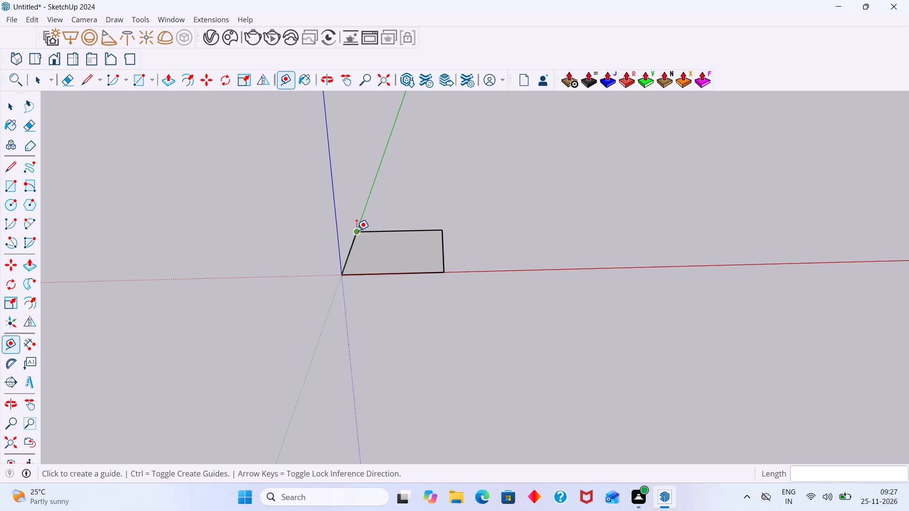
{"action": "left_click", "coordinate": [356, 230]}
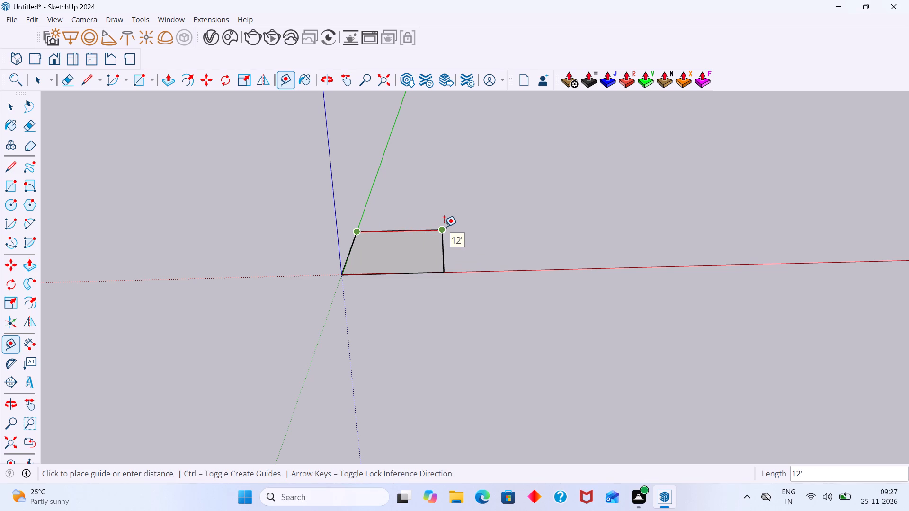
{"action": "key", "text": "space"}
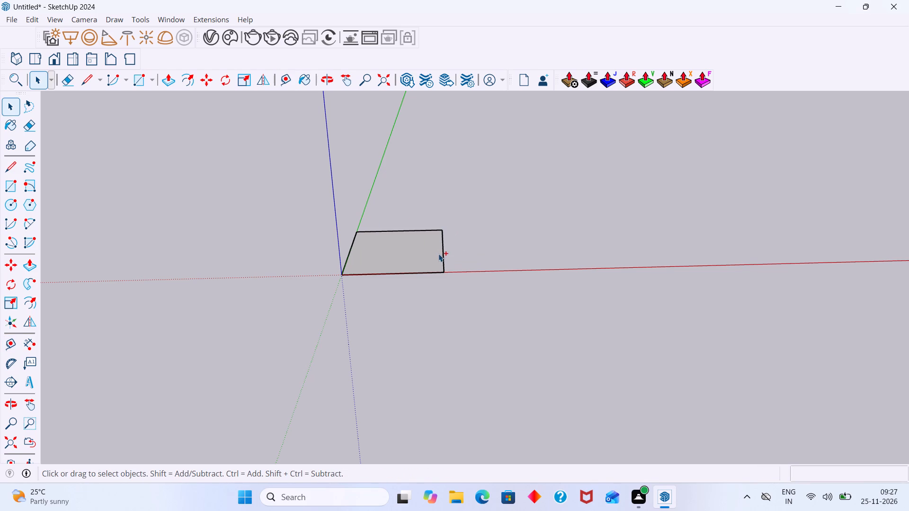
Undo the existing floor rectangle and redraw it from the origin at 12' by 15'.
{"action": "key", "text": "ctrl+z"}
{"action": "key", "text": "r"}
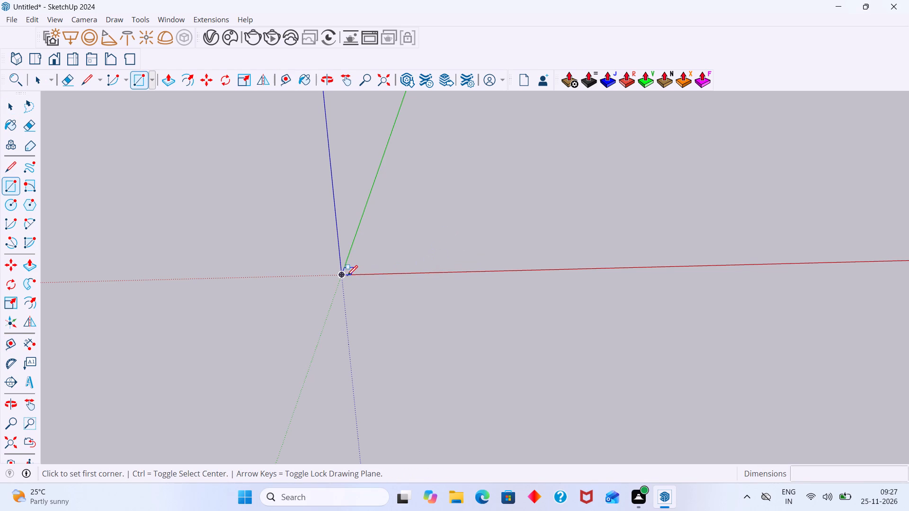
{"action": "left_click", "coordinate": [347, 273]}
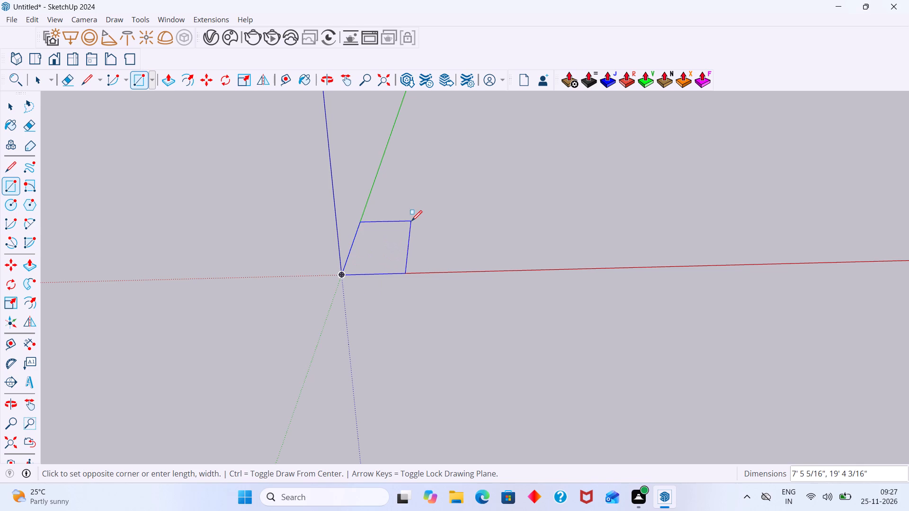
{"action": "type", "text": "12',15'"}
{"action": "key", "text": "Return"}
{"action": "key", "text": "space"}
Measure the redrawn floor's side parallel to the green axis, from its corner on the red axis.
{"action": "type", "text": "t"}
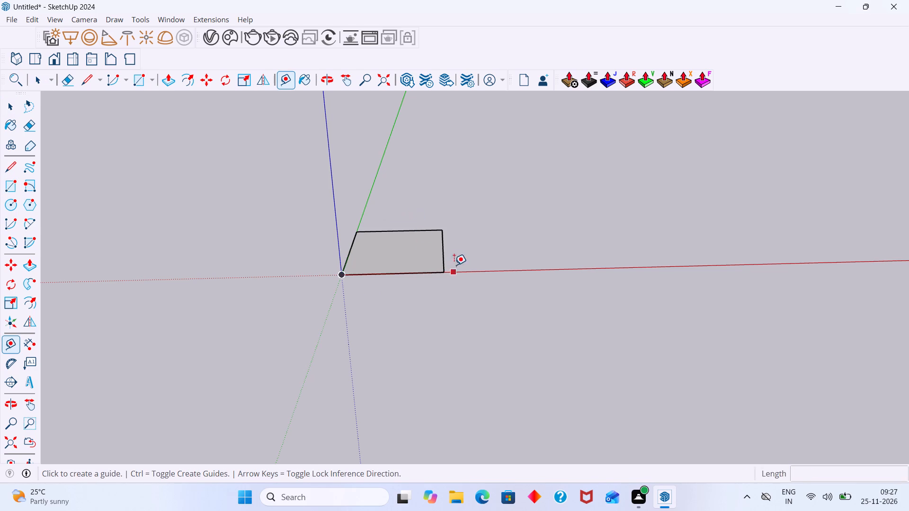
{"action": "left_click", "coordinate": [444, 269]}
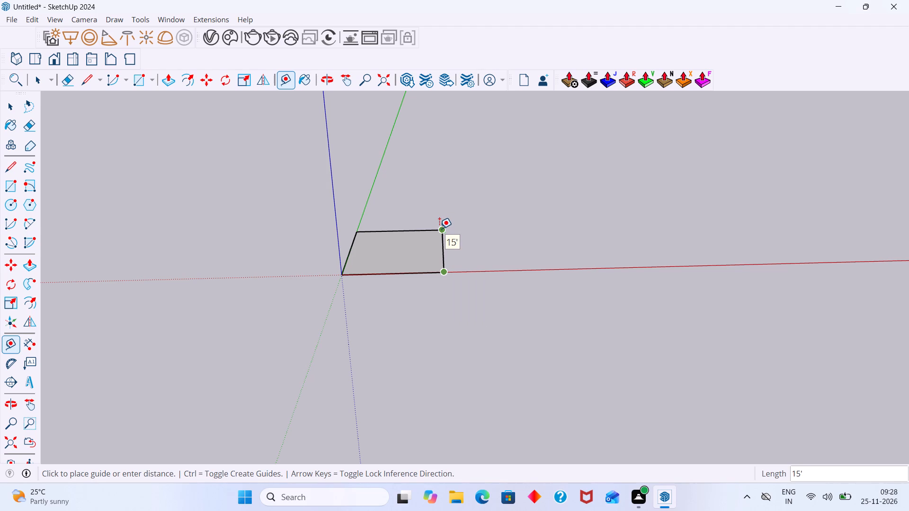
{"action": "key", "text": "Escape"}
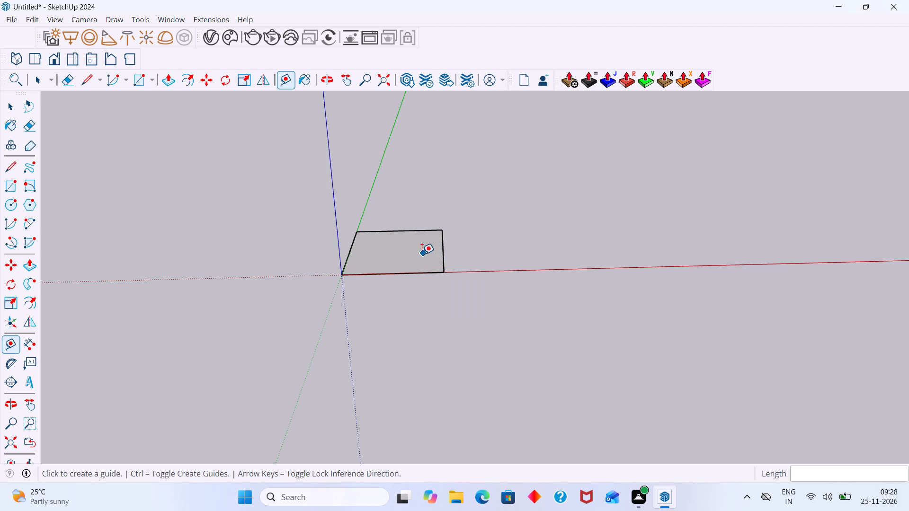
Delete the floor rectangle's face together with its edges.
{"action": "key", "text": "space"}
{"action": "left_click", "coordinate": [417, 257]}
{"action": "double_click", "coordinate": [418, 258]}
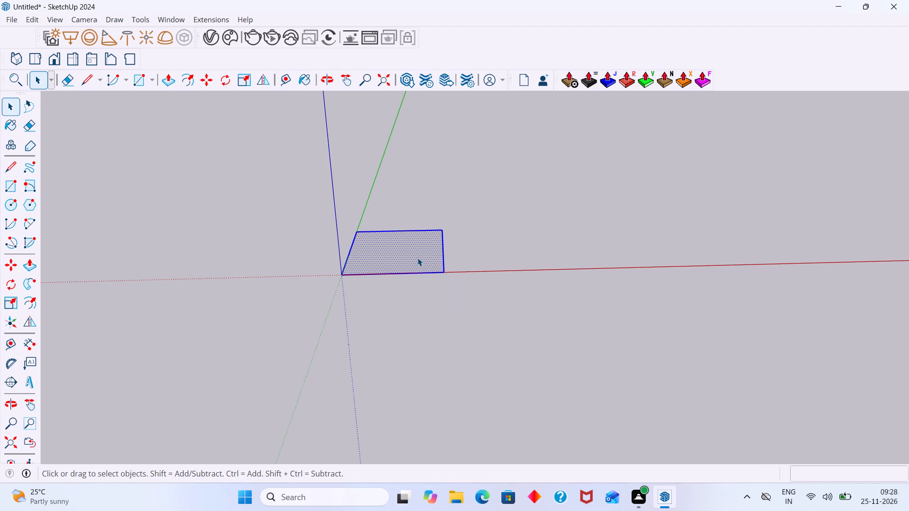
{"action": "key", "text": "Delete"}
Draw a closed floor outline with lines from the origin, 12' along the green axis and 15' parallel to the red axis.
{"action": "key", "text": "t"}
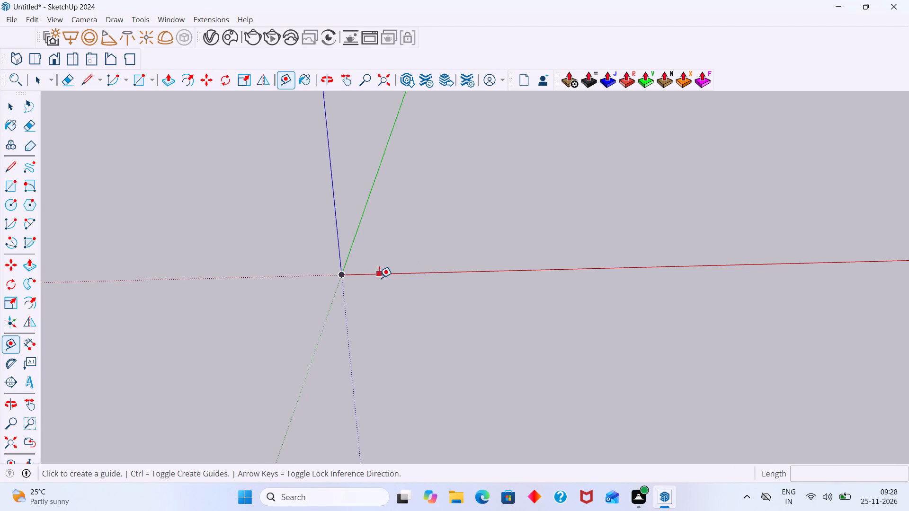
{"action": "key", "text": "space"}
{"action": "key", "text": "l"}
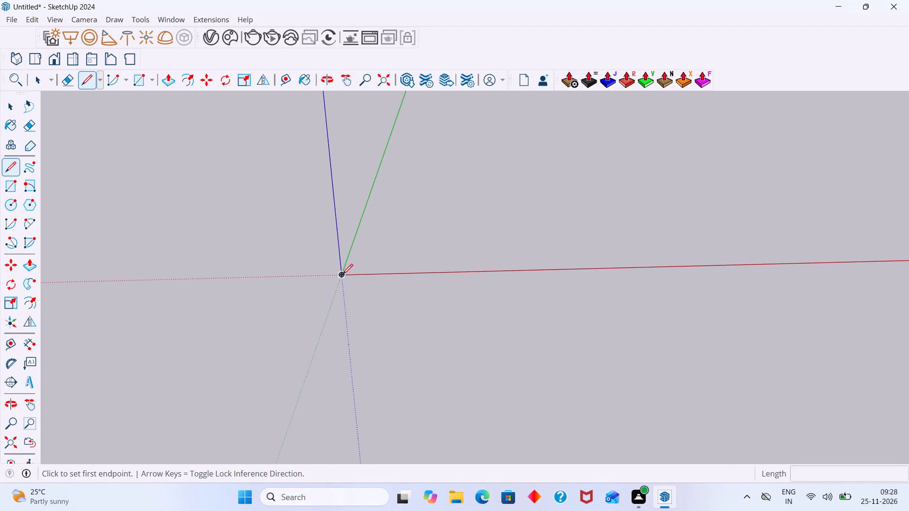
{"action": "left_click", "coordinate": [342, 274]}
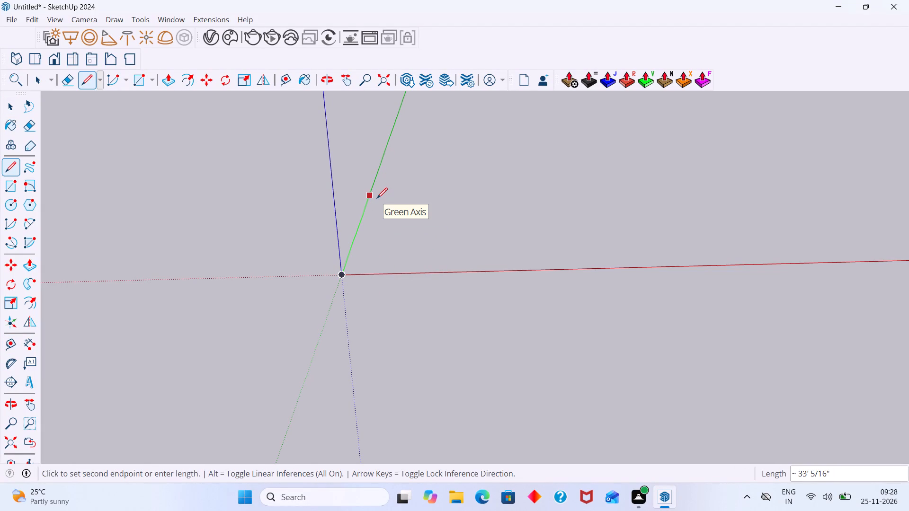
{"action": "type", "text": "12"}
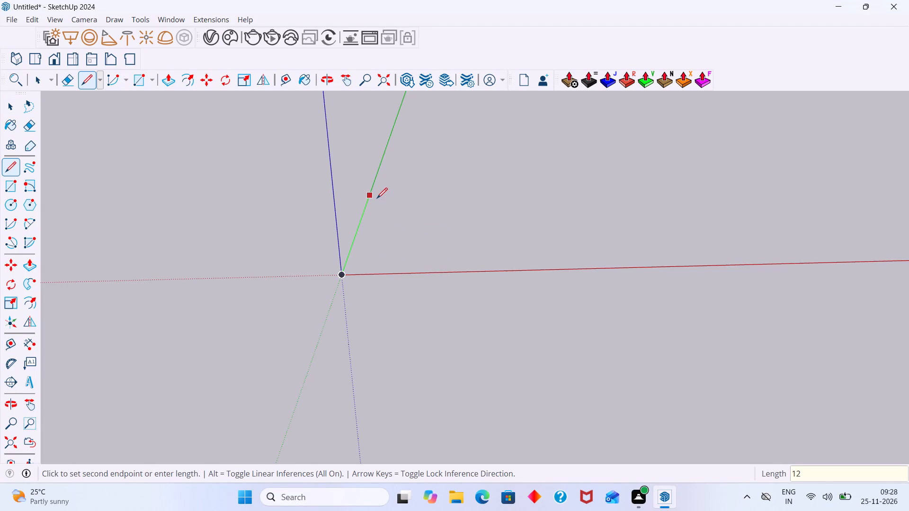
{"action": "type", "text": "',"}
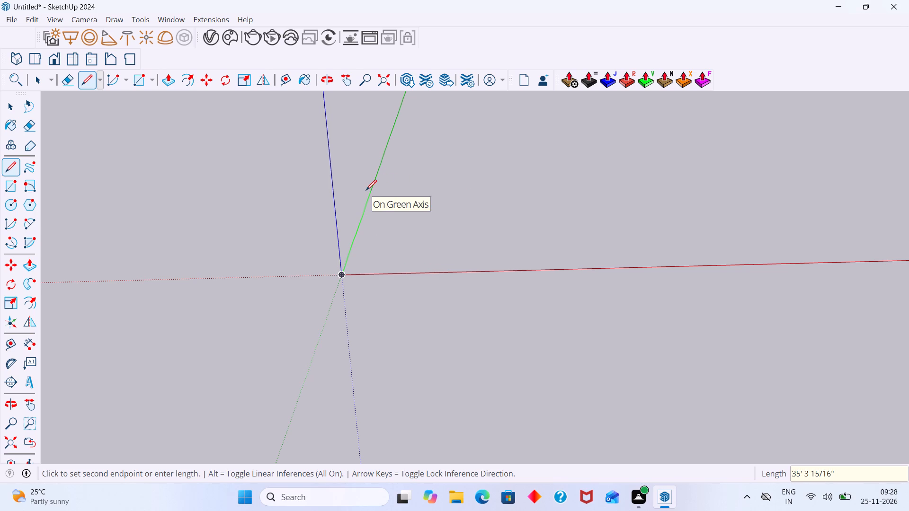
{"action": "key", "text": "Left"}
{"action": "type", "text": "12'"}
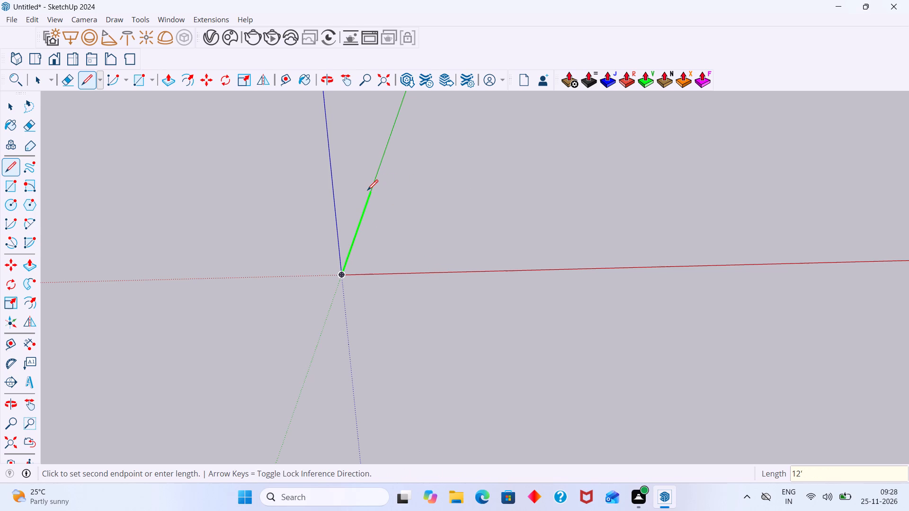
{"action": "key", "text": "Return"}
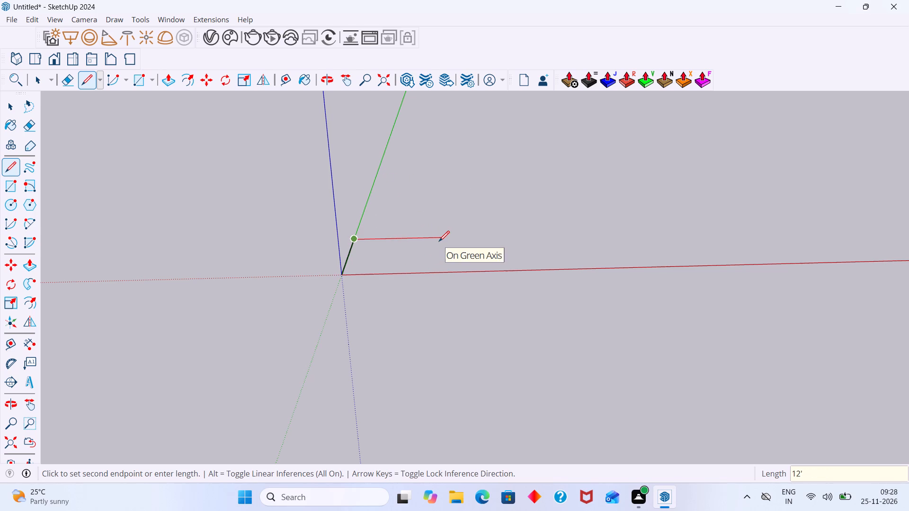
{"action": "type", "text": "15'"}
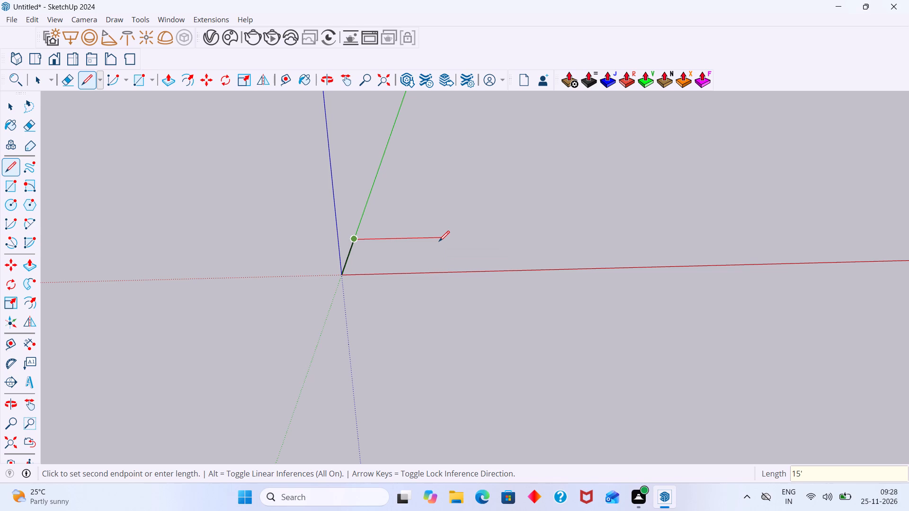
{"action": "key", "text": "Return"}
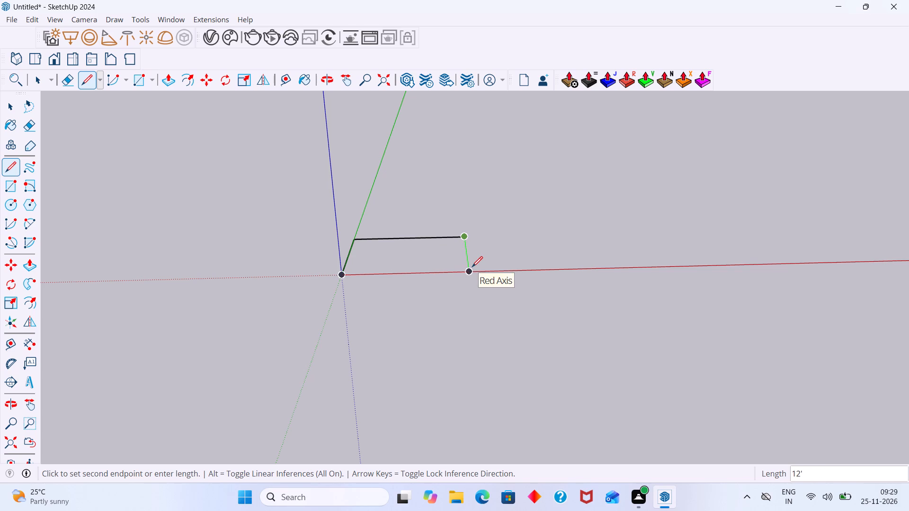
{"action": "left_click", "coordinate": [472, 267]}
{"action": "left_click", "coordinate": [344, 272]}
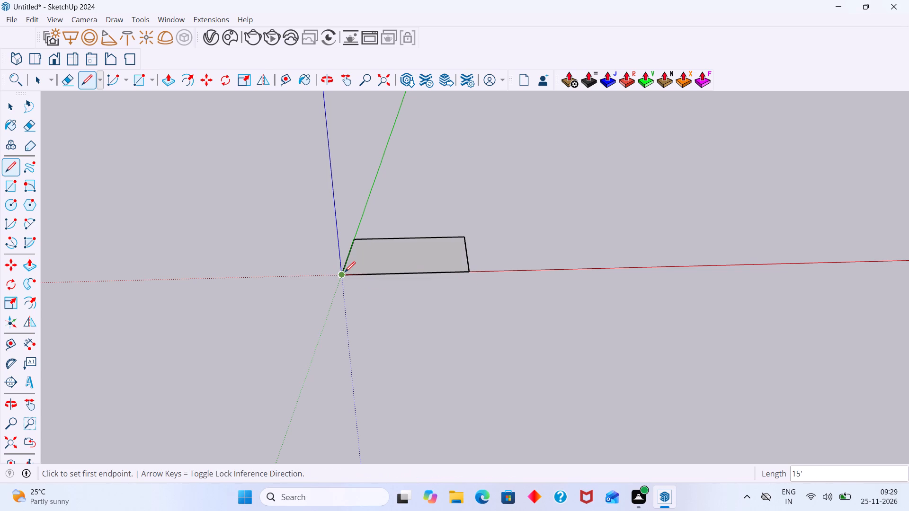
{"action": "key", "text": "space"}
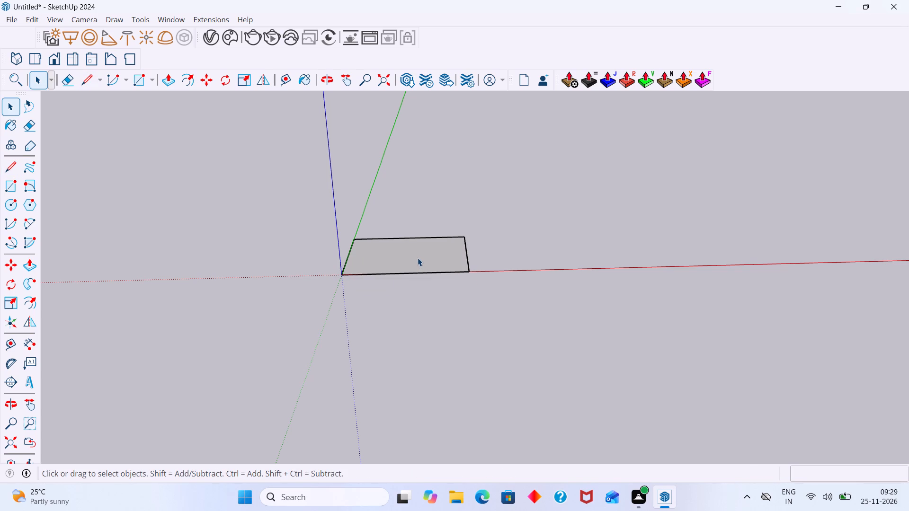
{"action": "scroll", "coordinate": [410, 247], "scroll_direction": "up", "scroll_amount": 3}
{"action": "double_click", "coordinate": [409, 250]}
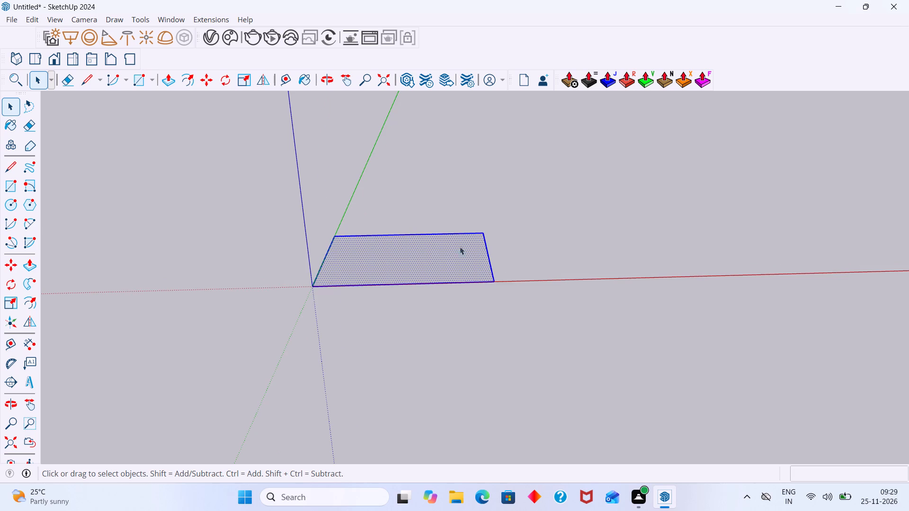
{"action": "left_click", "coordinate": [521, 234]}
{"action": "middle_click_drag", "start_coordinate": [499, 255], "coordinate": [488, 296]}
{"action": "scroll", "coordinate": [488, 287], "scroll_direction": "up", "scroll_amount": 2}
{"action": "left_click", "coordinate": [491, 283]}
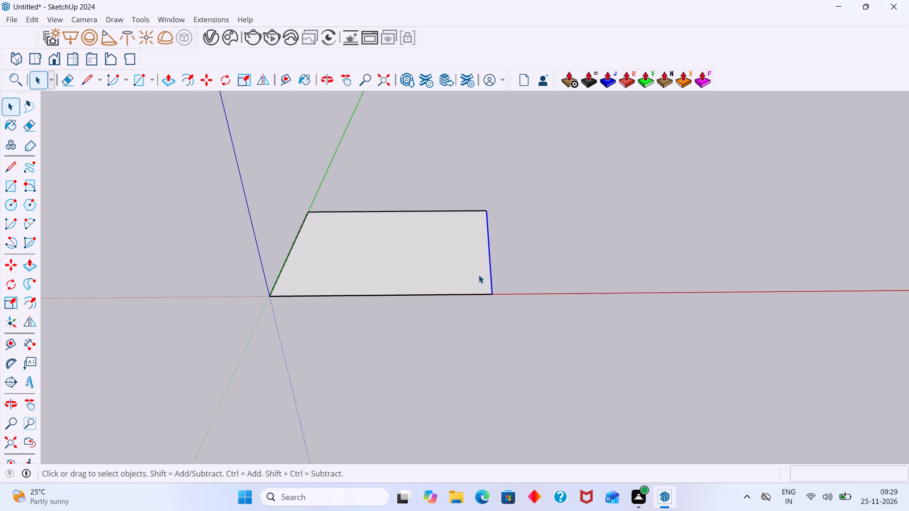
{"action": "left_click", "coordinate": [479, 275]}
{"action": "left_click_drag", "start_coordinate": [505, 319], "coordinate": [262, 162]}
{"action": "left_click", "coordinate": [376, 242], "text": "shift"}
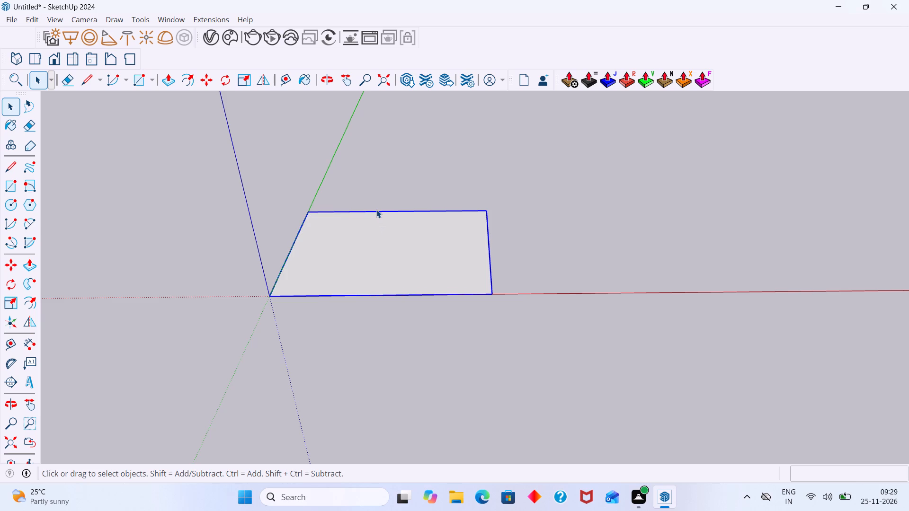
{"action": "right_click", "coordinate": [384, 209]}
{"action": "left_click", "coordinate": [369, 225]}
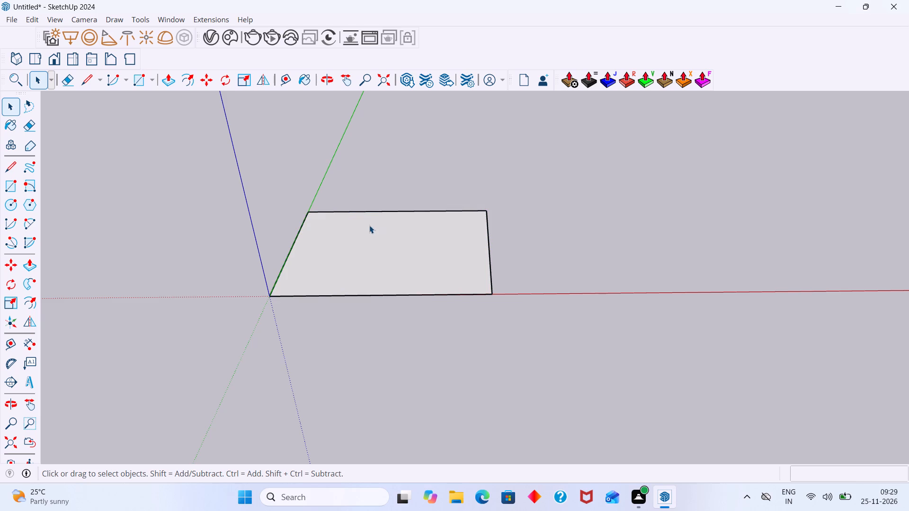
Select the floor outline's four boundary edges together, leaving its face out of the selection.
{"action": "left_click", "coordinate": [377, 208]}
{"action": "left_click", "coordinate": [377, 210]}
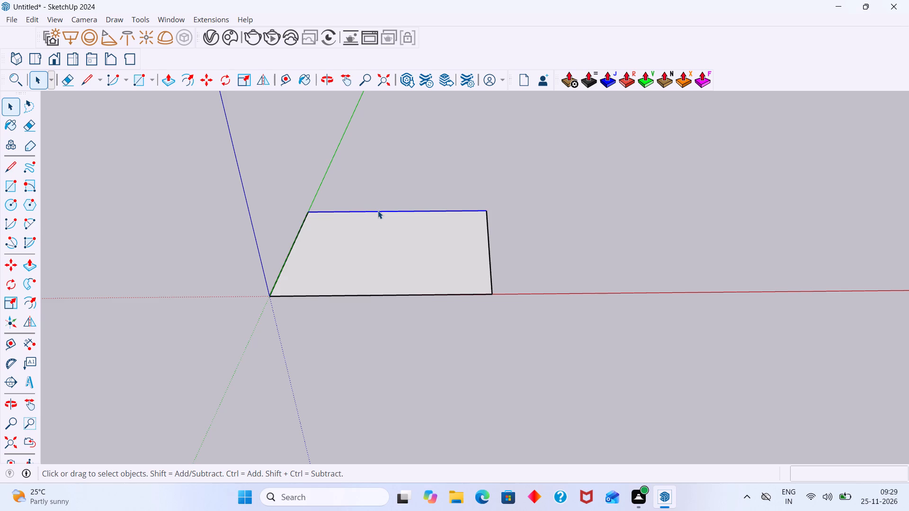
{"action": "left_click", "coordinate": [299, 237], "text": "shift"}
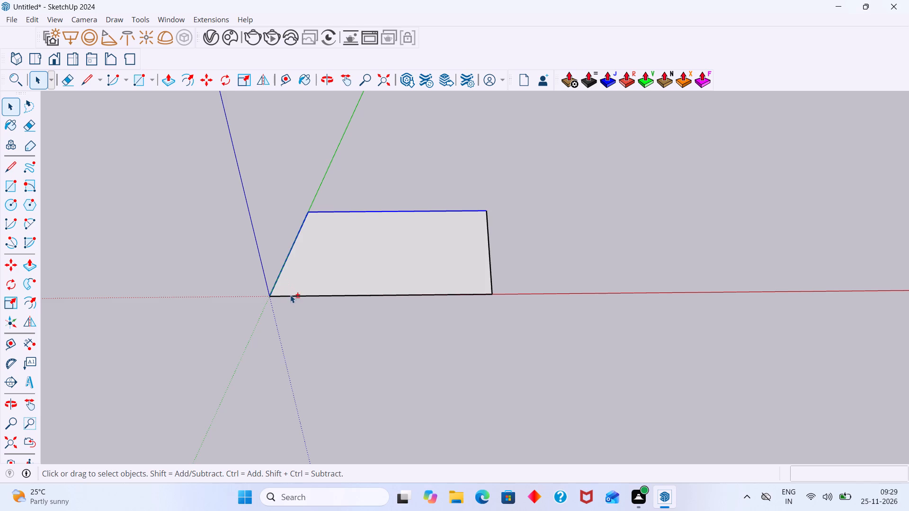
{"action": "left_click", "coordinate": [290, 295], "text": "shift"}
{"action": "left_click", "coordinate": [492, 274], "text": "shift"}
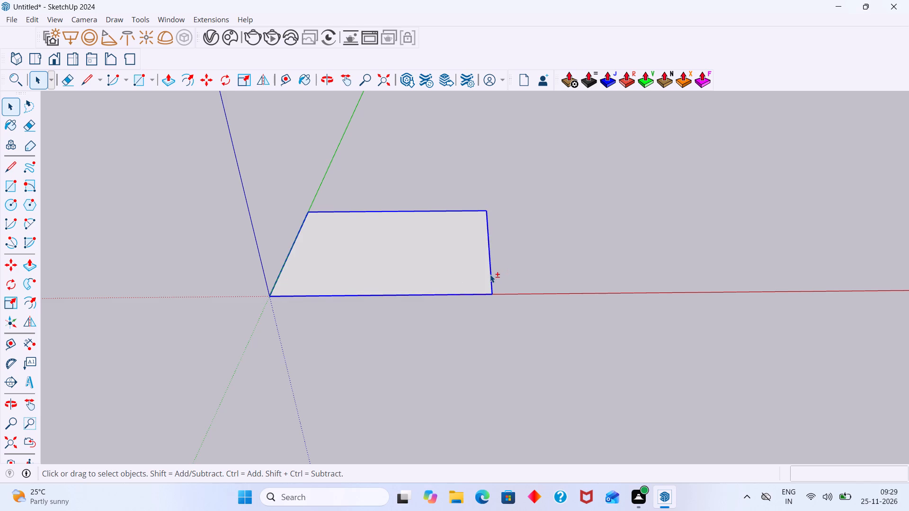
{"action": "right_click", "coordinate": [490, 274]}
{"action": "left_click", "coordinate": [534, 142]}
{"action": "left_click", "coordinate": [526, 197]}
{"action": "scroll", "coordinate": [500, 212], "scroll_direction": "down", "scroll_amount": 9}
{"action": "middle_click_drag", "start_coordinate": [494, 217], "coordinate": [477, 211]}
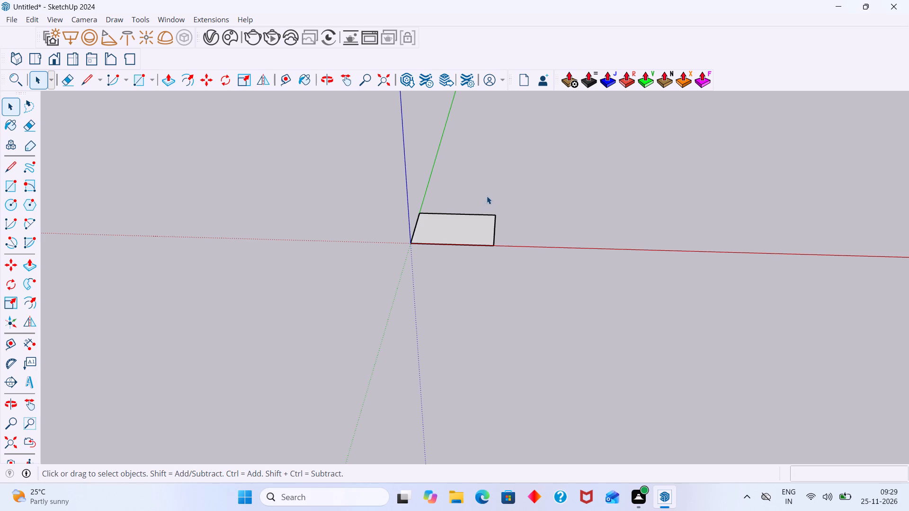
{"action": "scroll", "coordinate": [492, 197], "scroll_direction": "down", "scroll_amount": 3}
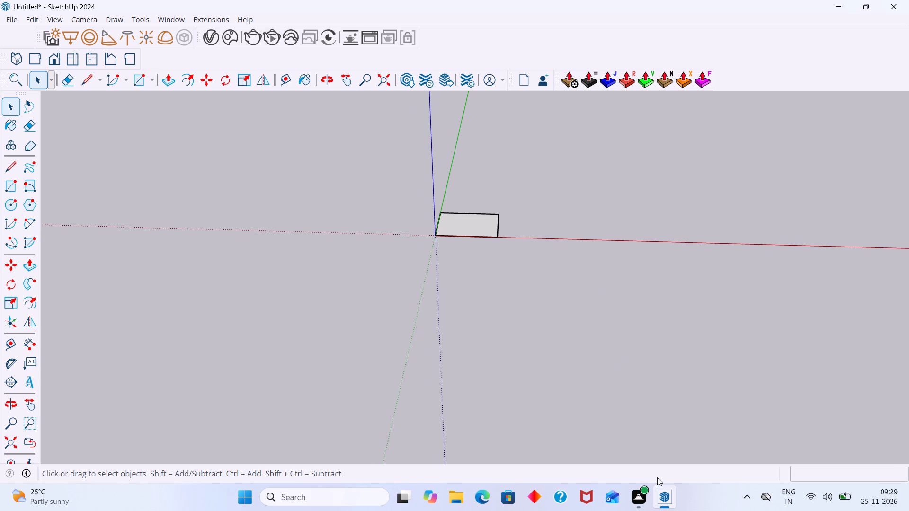
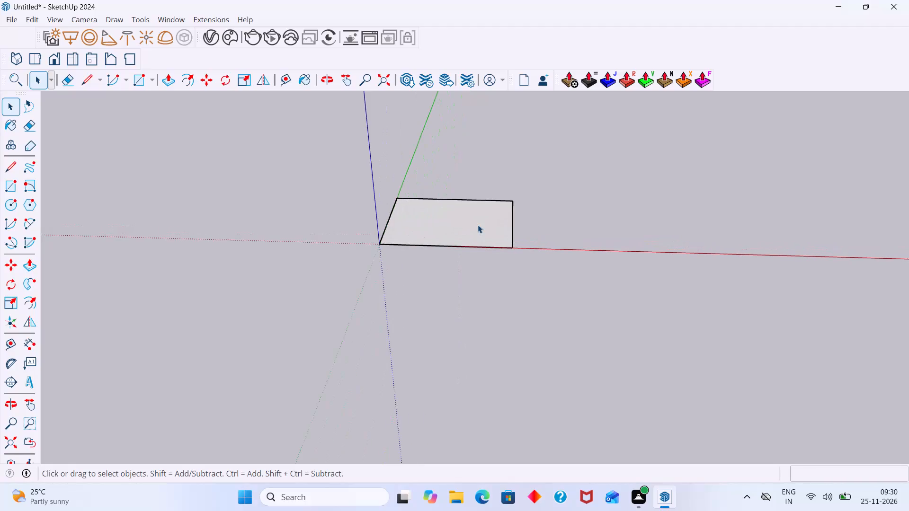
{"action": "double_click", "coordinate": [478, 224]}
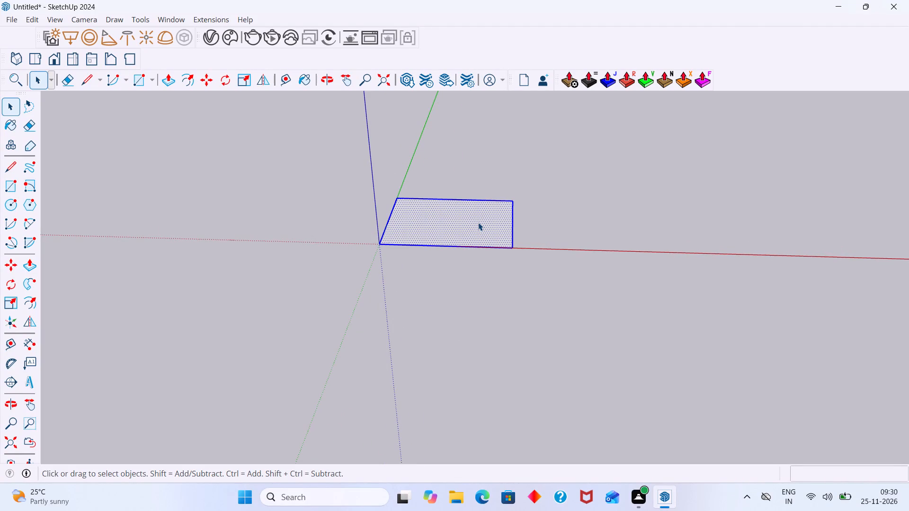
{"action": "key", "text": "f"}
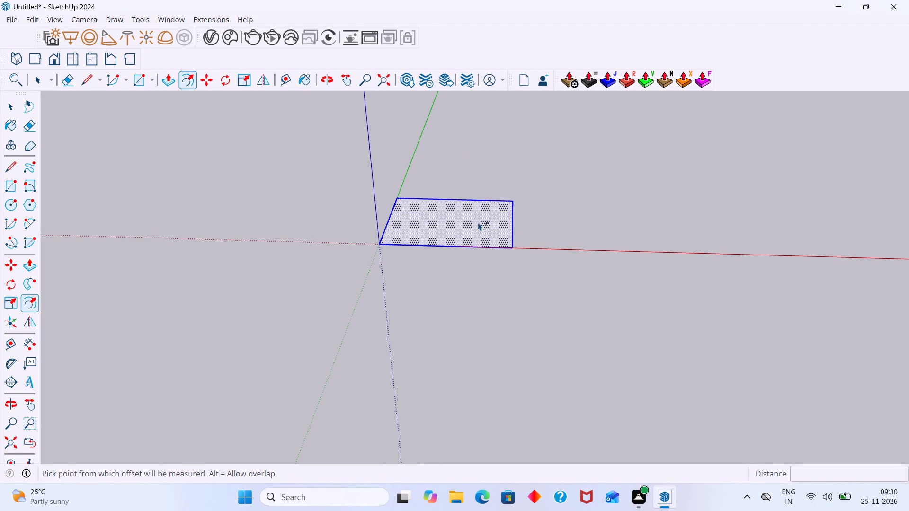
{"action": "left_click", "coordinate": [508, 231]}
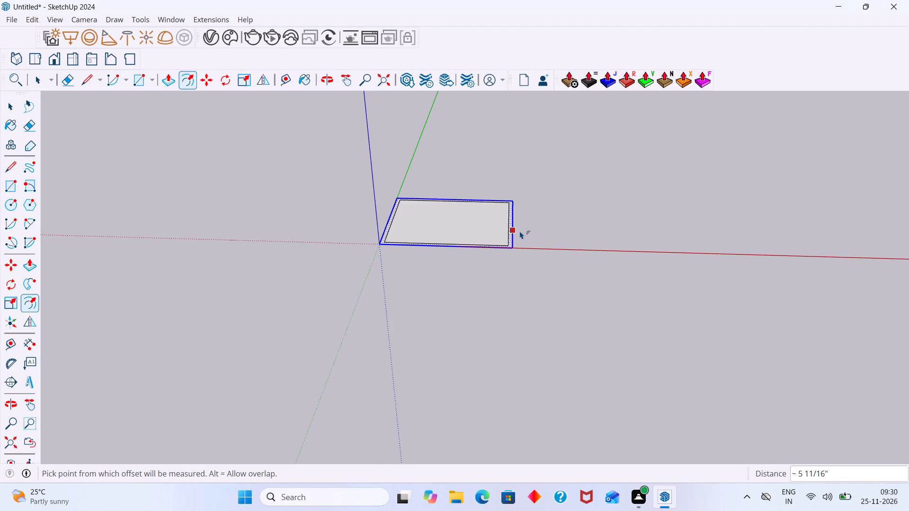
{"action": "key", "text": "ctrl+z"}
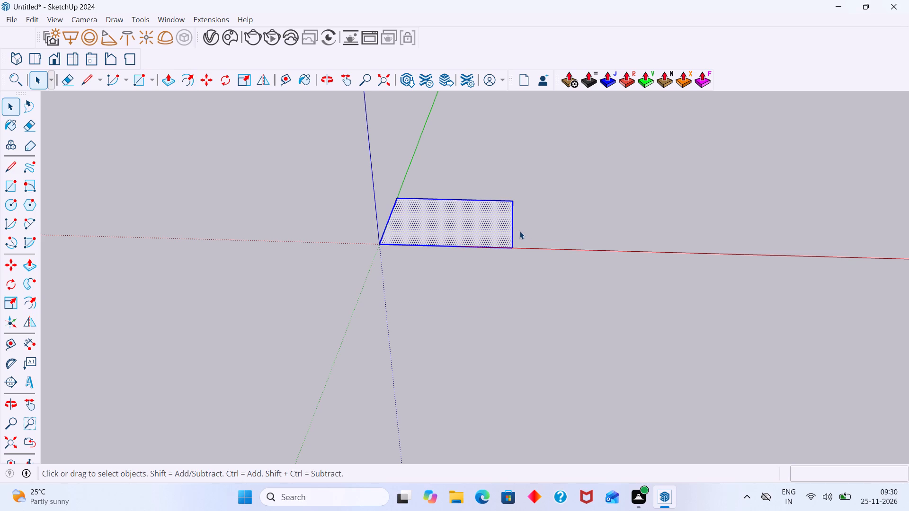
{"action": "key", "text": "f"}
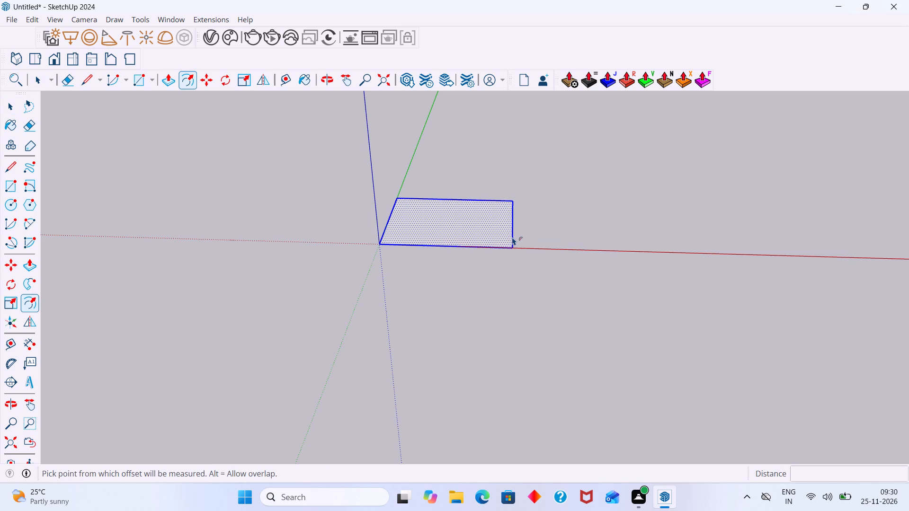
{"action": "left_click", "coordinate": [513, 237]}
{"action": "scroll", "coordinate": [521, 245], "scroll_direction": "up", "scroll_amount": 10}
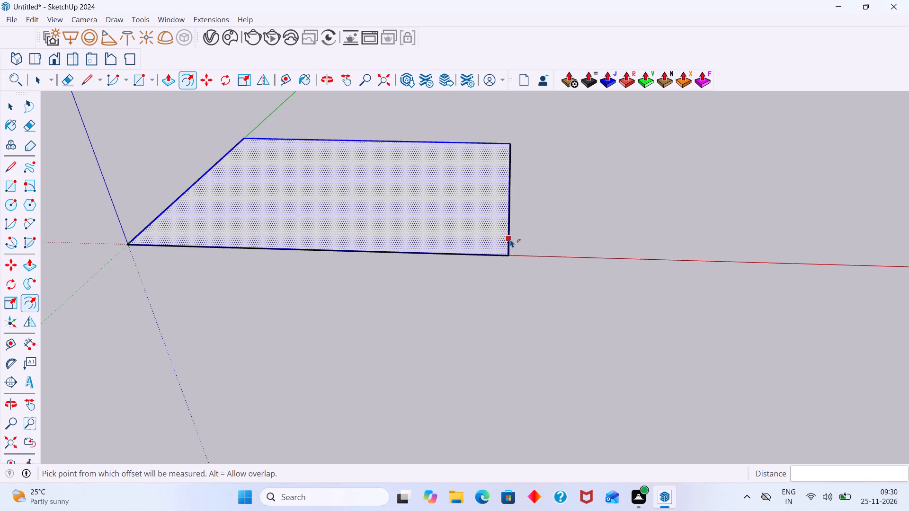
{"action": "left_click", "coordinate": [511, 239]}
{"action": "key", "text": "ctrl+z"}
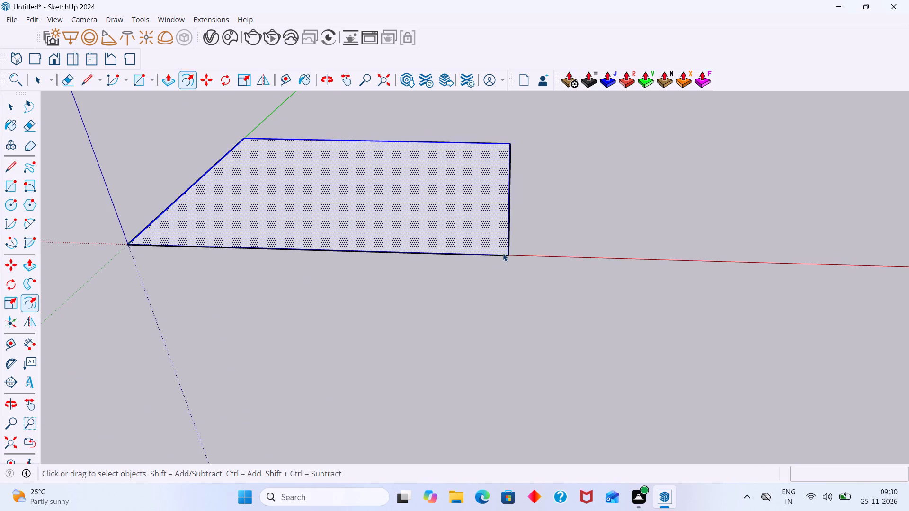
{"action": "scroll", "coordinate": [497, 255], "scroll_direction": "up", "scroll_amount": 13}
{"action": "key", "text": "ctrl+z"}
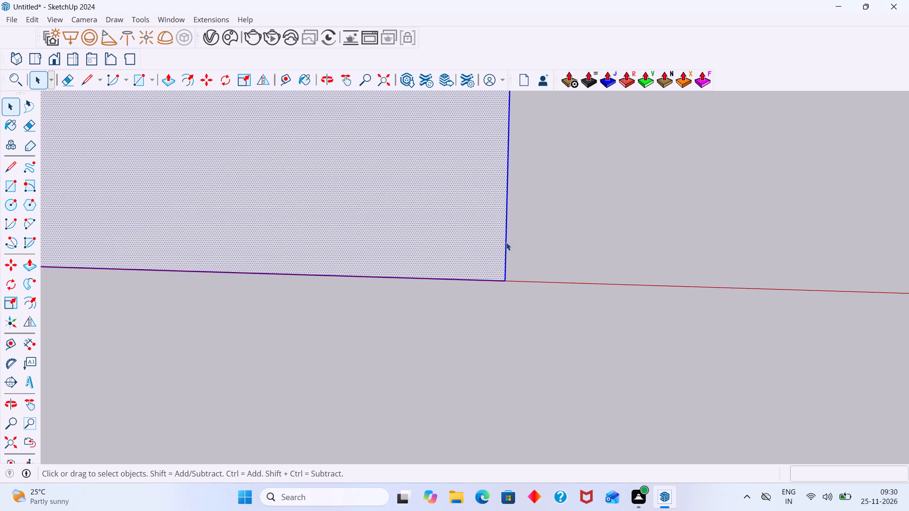
Offset the 12' by 15' floor outline outward by 9" to form the wall-thickness border, and clear the selection.
{"action": "key", "text": "f"}
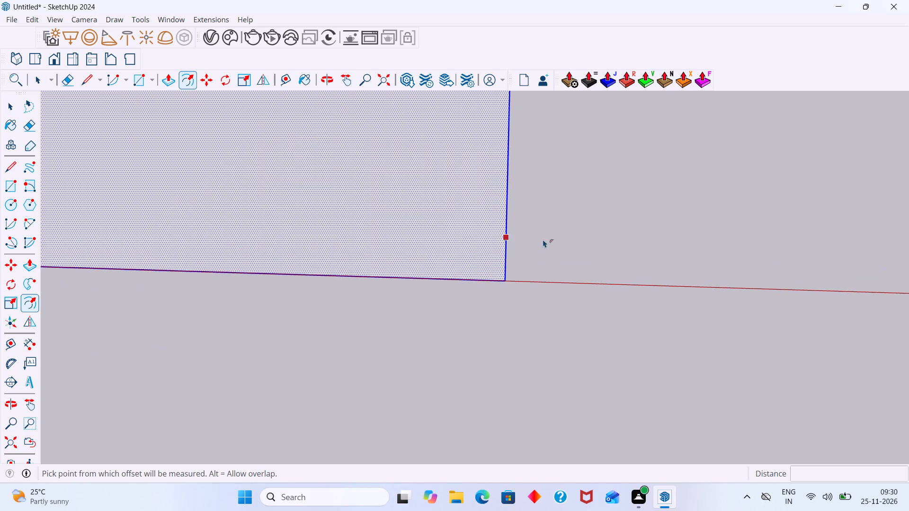
{"action": "left_click", "coordinate": [530, 239]}
{"action": "scroll", "coordinate": [542, 236], "scroll_direction": "down", "scroll_amount": 2}
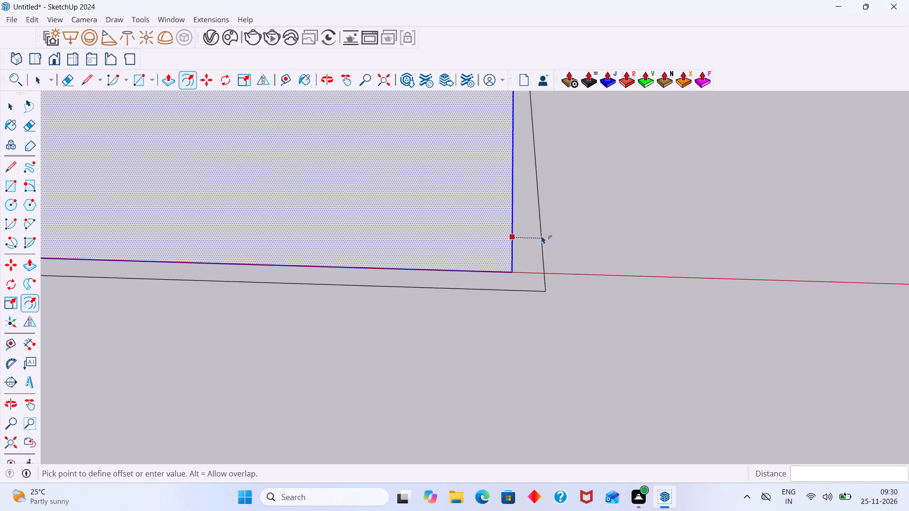
{"action": "key", "text": "9"}
{"action": "key", "text": "shift+quotedbl"}
{"action": "key", "text": "Return"}
{"action": "key", "text": "space"}
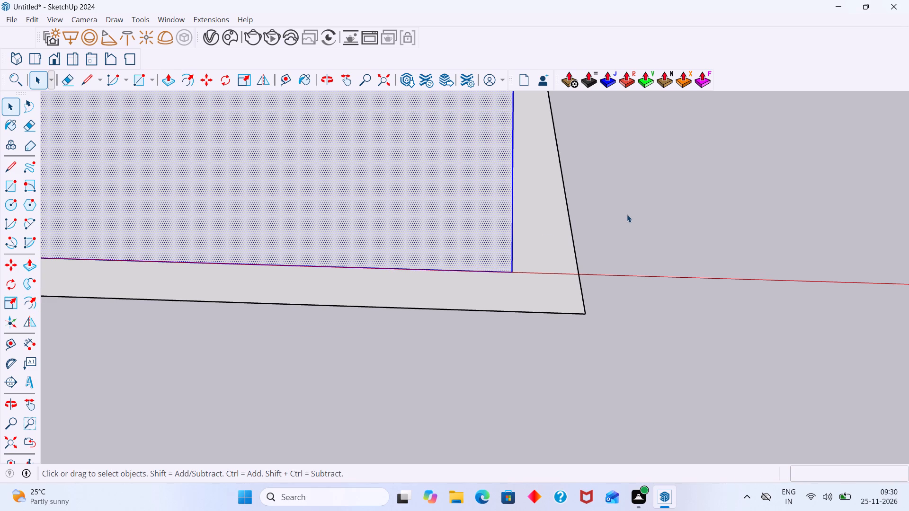
{"action": "scroll", "coordinate": [627, 214], "scroll_direction": "down", "scroll_amount": 16}
{"action": "middle_click_drag", "start_coordinate": [621, 213], "coordinate": [554, 256]}
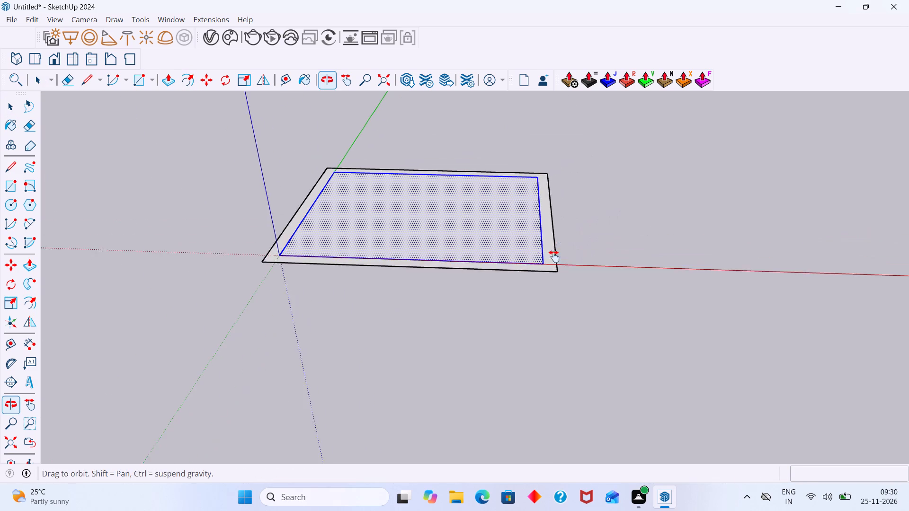
{"action": "middle_click_drag", "start_coordinate": [554, 256], "coordinate": [553, 259]}
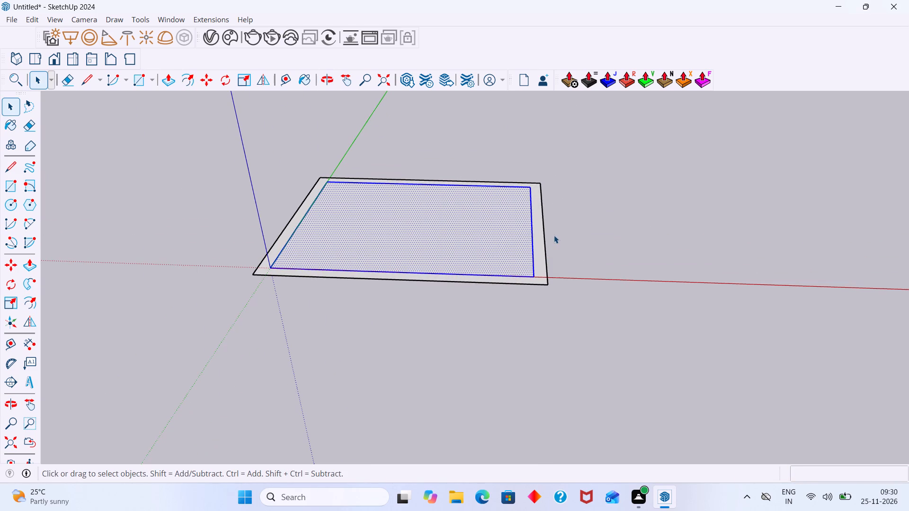
{"action": "scroll", "coordinate": [505, 240], "scroll_direction": "up", "scroll_amount": 1}
{"action": "left_click", "coordinate": [634, 232]}
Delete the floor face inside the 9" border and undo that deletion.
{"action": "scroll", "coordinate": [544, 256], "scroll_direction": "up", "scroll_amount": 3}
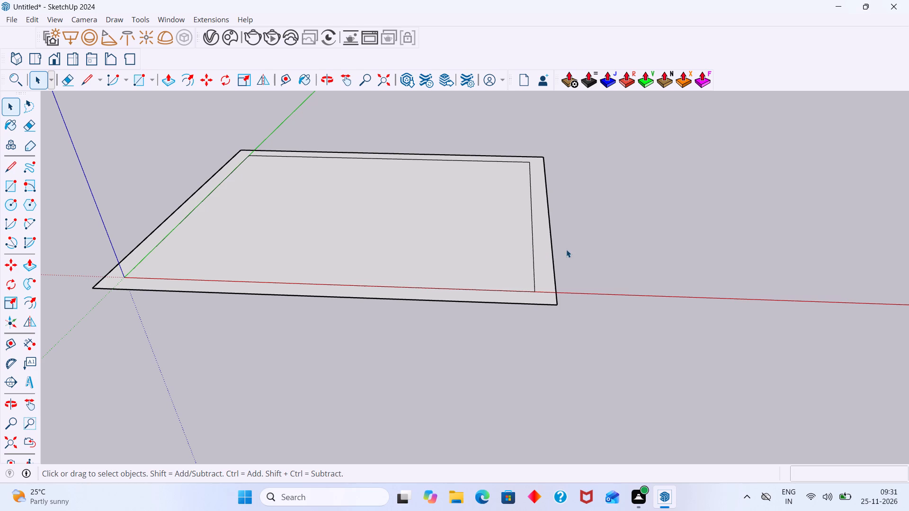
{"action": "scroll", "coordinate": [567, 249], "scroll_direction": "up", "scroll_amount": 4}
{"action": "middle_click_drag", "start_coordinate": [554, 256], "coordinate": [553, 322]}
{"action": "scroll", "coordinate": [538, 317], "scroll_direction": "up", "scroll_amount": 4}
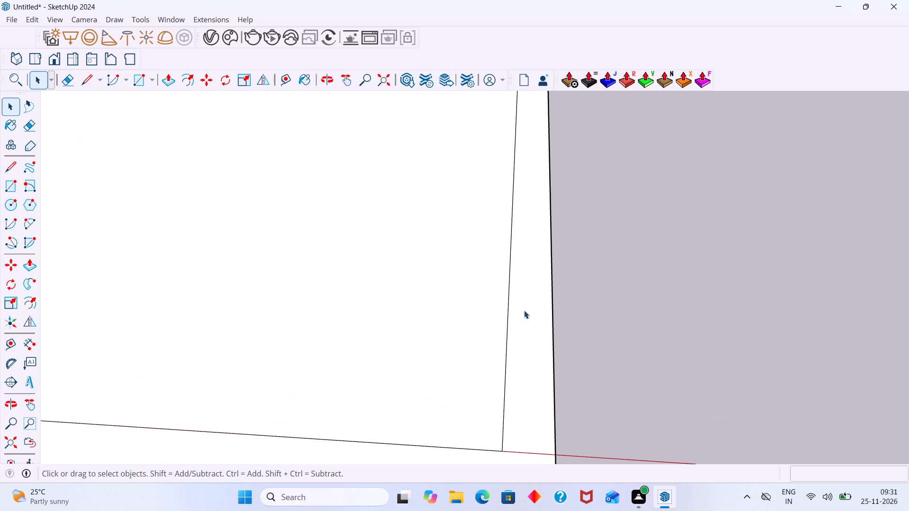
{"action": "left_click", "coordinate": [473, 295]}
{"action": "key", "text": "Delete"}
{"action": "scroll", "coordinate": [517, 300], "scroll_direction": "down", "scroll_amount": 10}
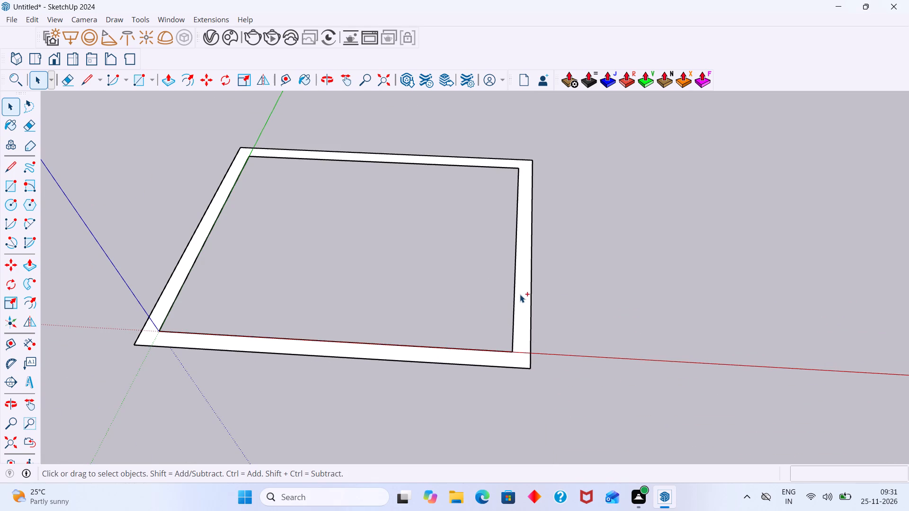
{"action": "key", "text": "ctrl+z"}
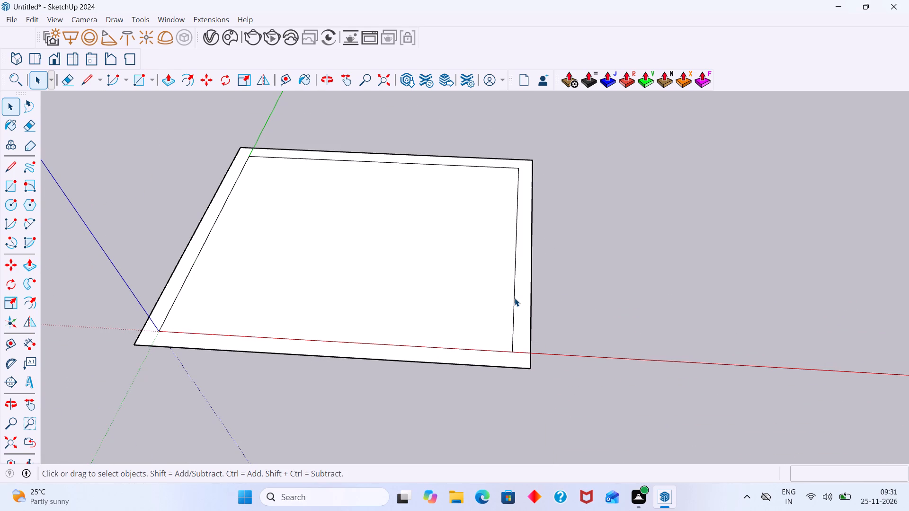
Check the border's width with the Offset tool, from the inner floor outline to the outer one.
{"action": "key", "text": "f"}
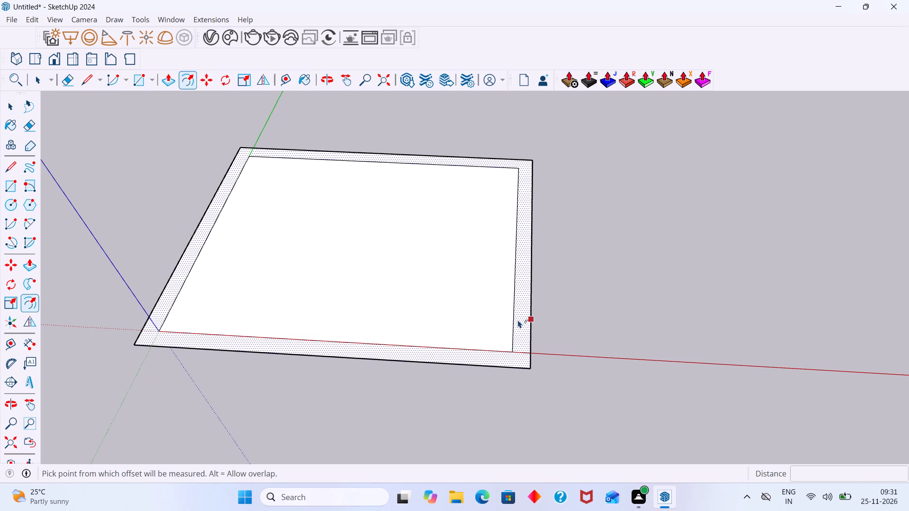
{"action": "left_click", "coordinate": [514, 325]}
{"action": "left_click", "coordinate": [530, 327]}
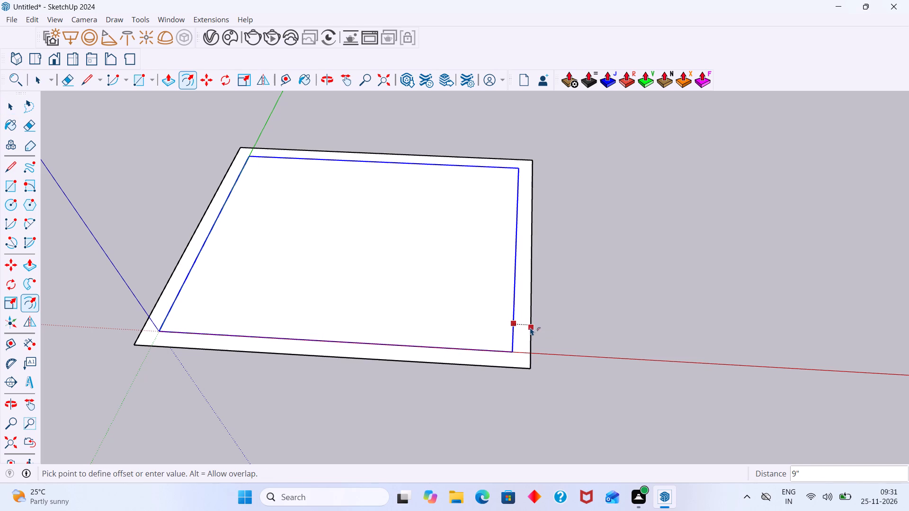
{"action": "key", "text": "space"}
{"action": "left_click", "coordinate": [526, 327]}
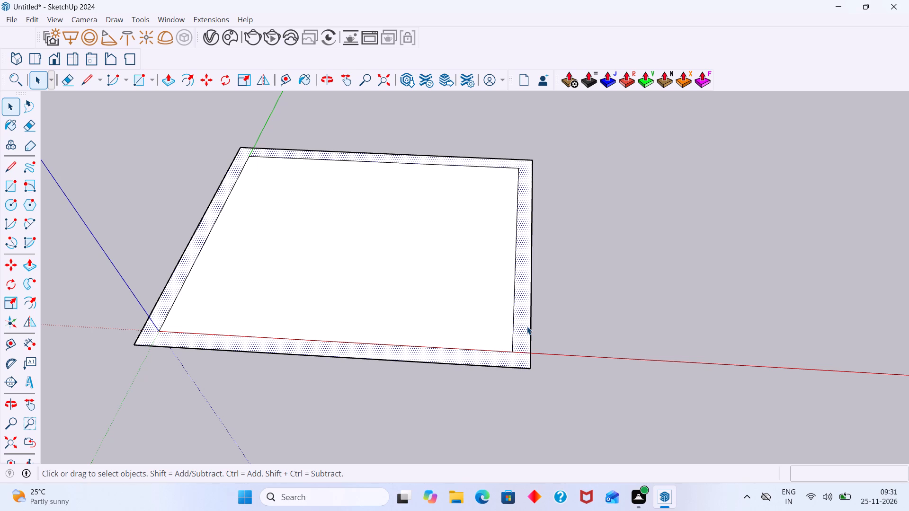
{"action": "middle_click_drag", "start_coordinate": [55, 341], "coordinate": [0, 340]}
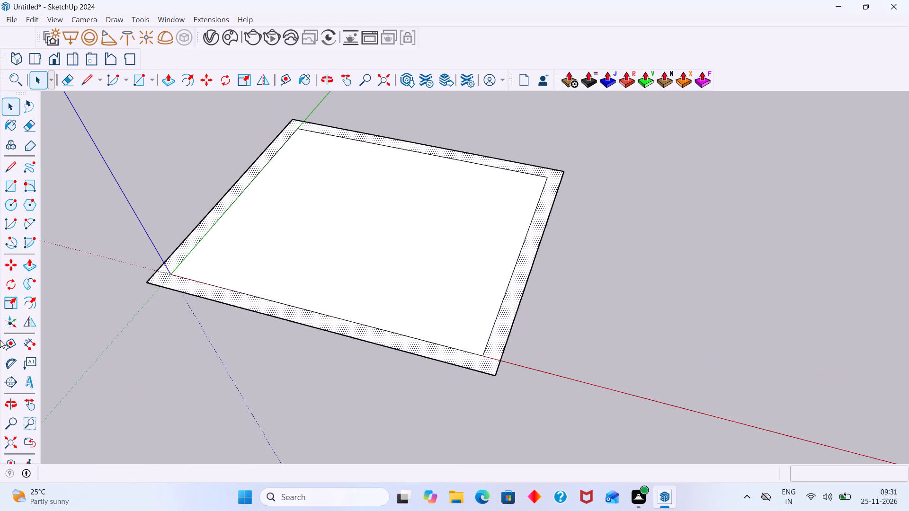
{"action": "left_click", "coordinate": [146, 380]}
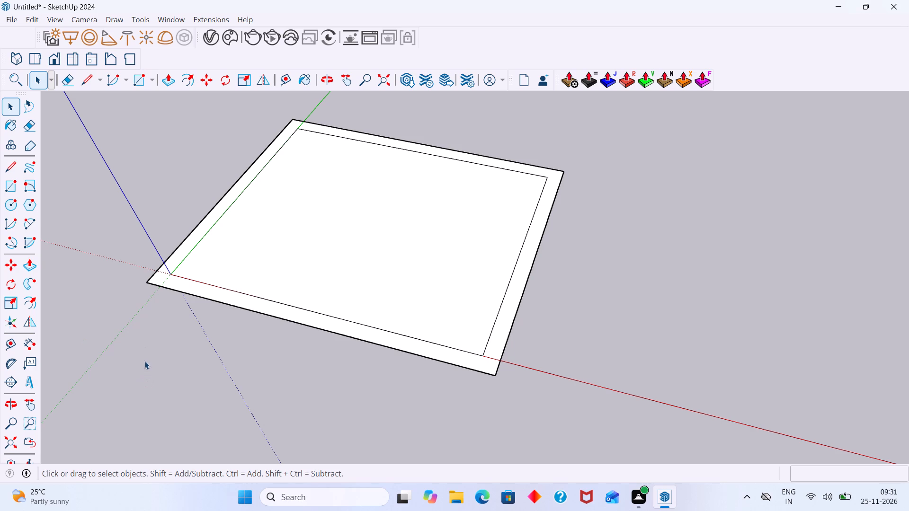
Draw a line across the border from the origin corner to the outer outline, parallel to the green axis.
{"action": "key", "text": "l"}
{"action": "scroll", "coordinate": [135, 318], "scroll_direction": "up", "scroll_amount": 6}
{"action": "key", "text": "space"}
{"action": "left_click", "coordinate": [182, 269]}
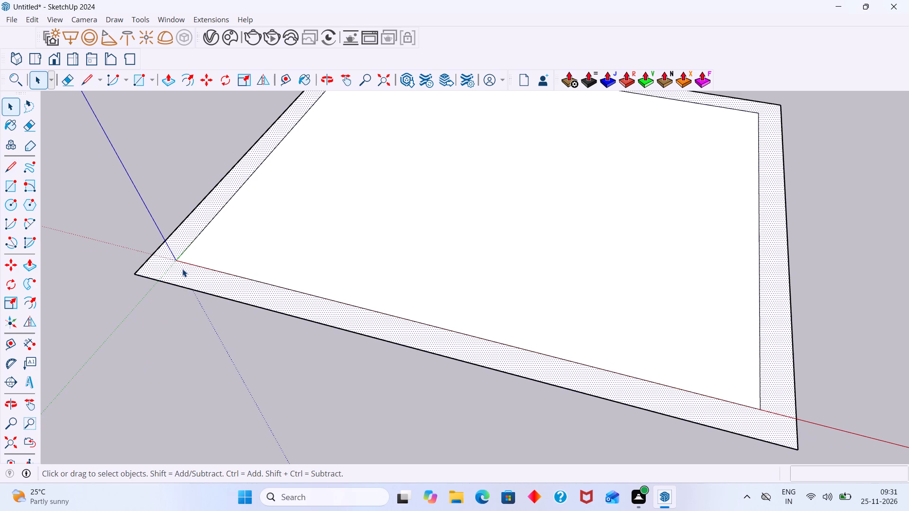
{"action": "key", "text": "l"}
{"action": "left_click", "coordinate": [177, 258]}
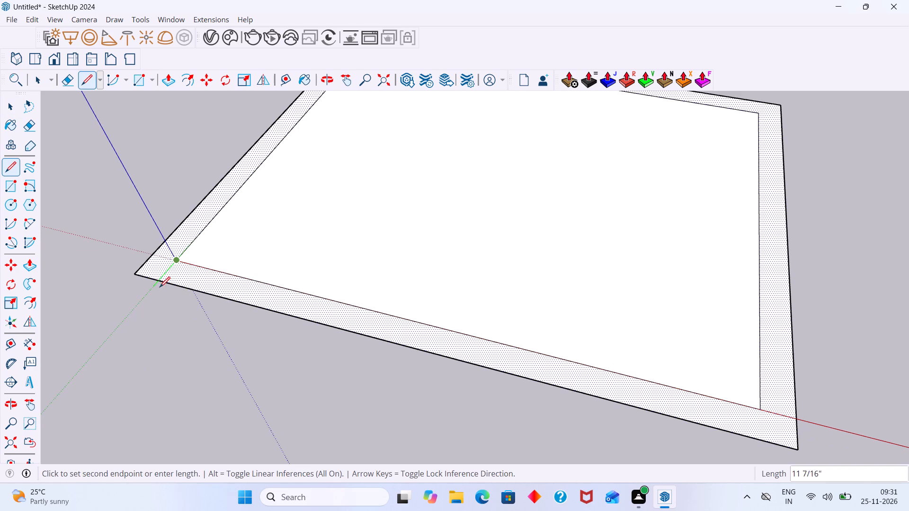
{"action": "left_click", "coordinate": [161, 282]}
{"action": "key", "text": "space"}
{"action": "left_click", "coordinate": [167, 318]}
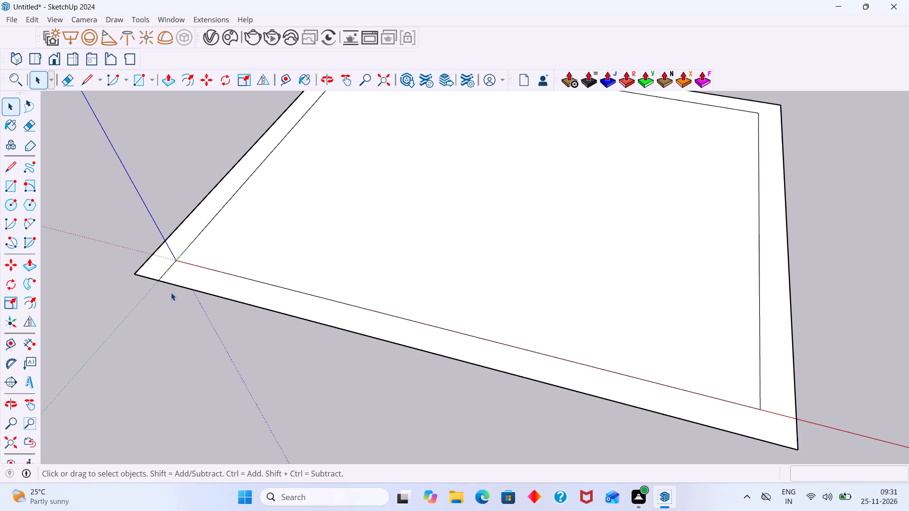
Draw a 9" line across the border from the inner corner diagonally opposite the origin to the outer outline, parallel to the red axis.
{"action": "scroll", "coordinate": [177, 292], "scroll_direction": "up", "scroll_amount": 2}
{"action": "middle_click_drag", "start_coordinate": [180, 291], "coordinate": [256, 258]}
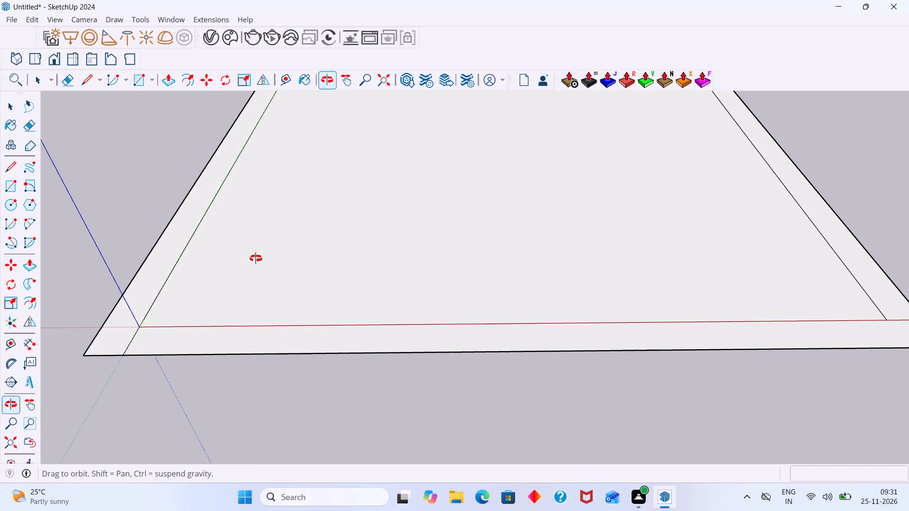
{"action": "middle_click_drag", "start_coordinate": [256, 258], "coordinate": [256, 258]}
{"action": "scroll", "coordinate": [257, 257], "scroll_direction": "down", "scroll_amount": 1}
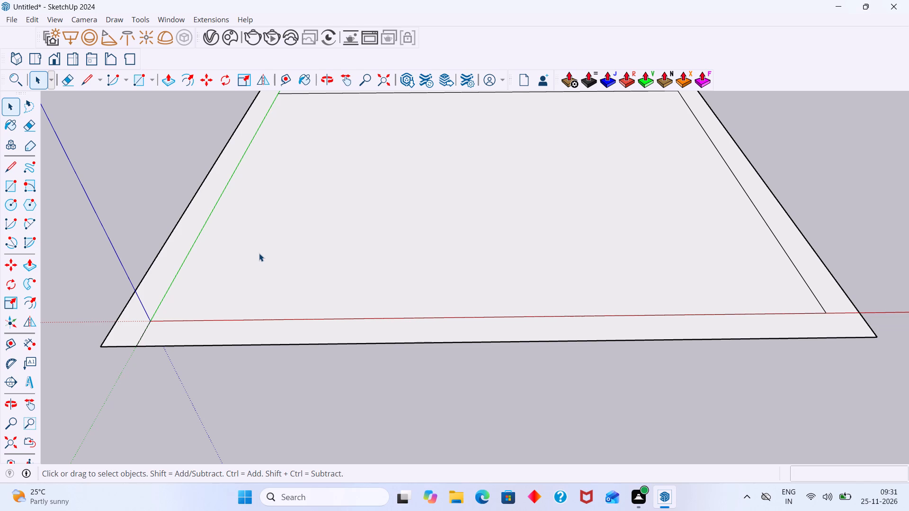
{"action": "scroll", "coordinate": [232, 282], "scroll_direction": "down", "scroll_amount": 3}
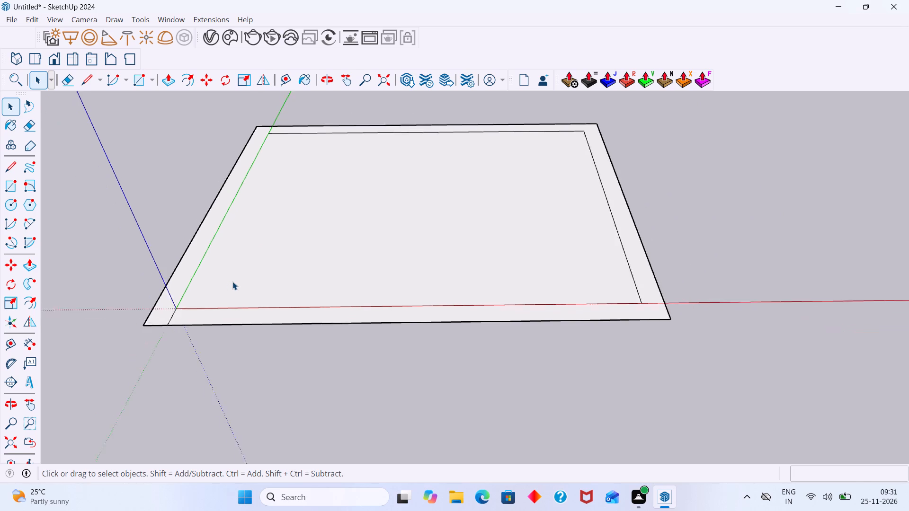
{"action": "scroll", "coordinate": [232, 282], "scroll_direction": "down", "scroll_amount": 5}
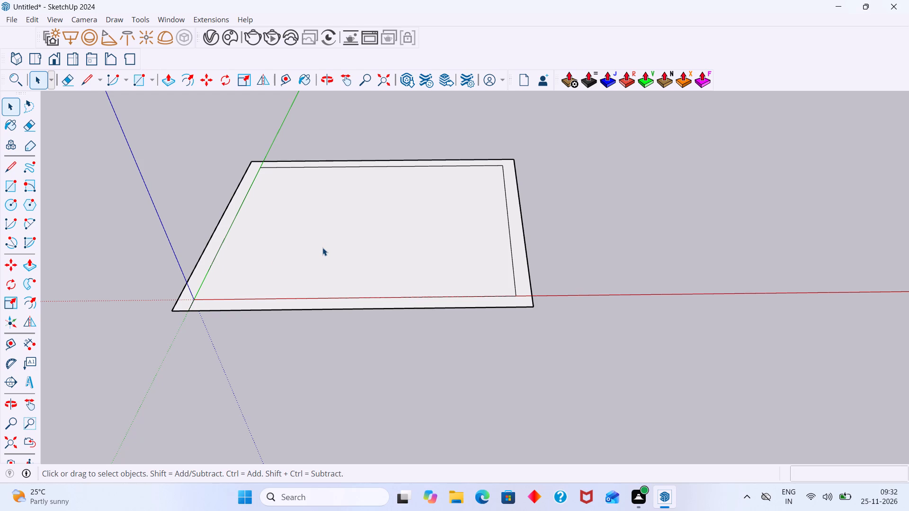
{"action": "scroll", "coordinate": [317, 253], "scroll_direction": "down", "scroll_amount": 2}
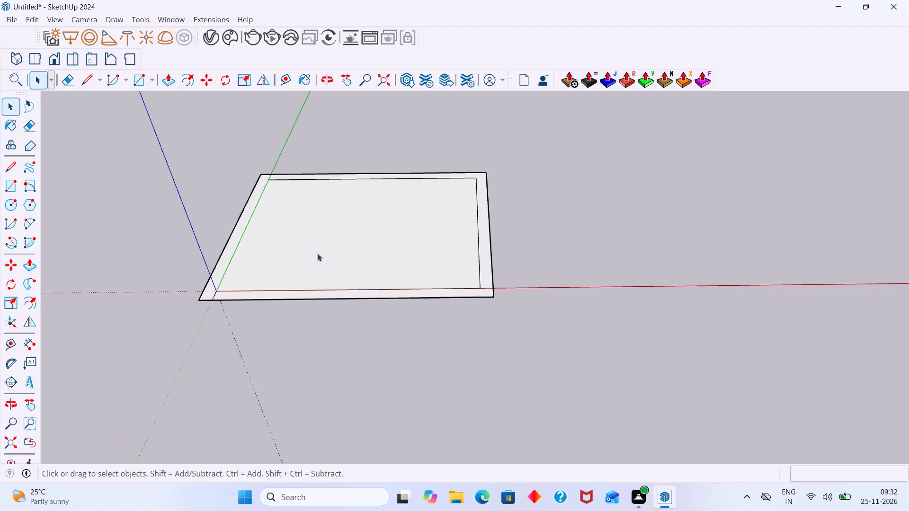
{"action": "middle_click_drag", "start_coordinate": [328, 303], "coordinate": [276, 316]}
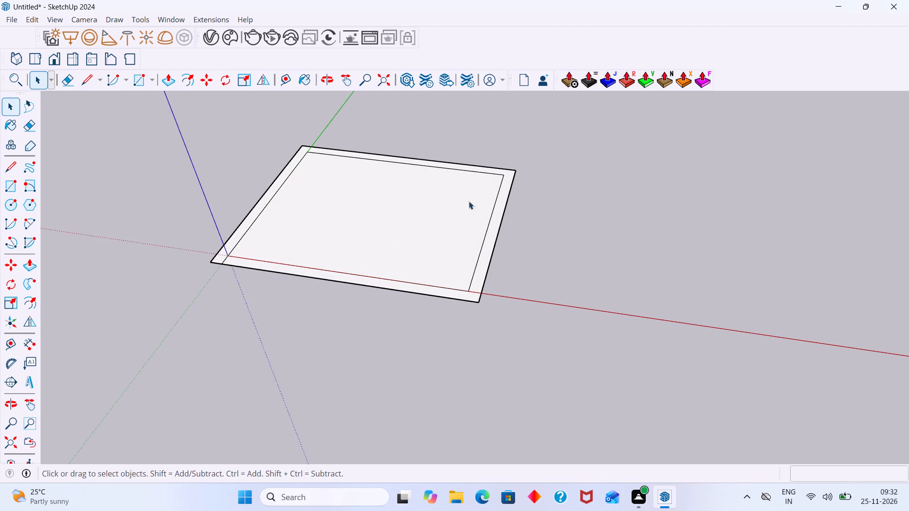
{"action": "scroll", "coordinate": [525, 165], "scroll_direction": "up", "scroll_amount": 11}
{"action": "double_click", "coordinate": [498, 186]}
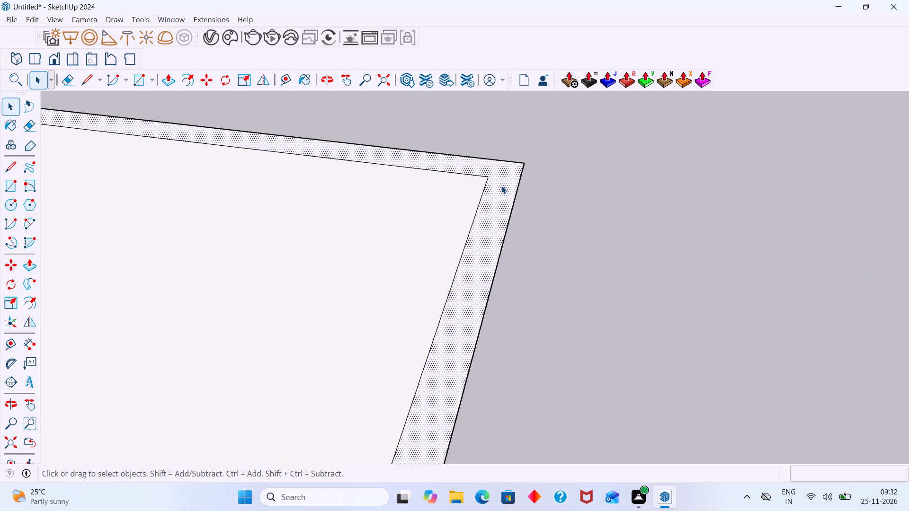
{"action": "key", "text": "l"}
{"action": "left_click", "coordinate": [488, 179]}
{"action": "left_click", "coordinate": [522, 180]}
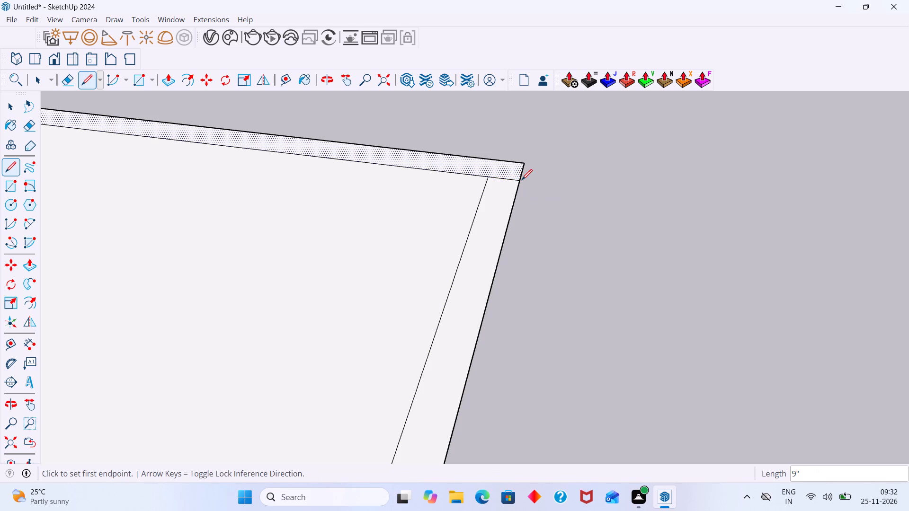
{"action": "key", "text": "space"}
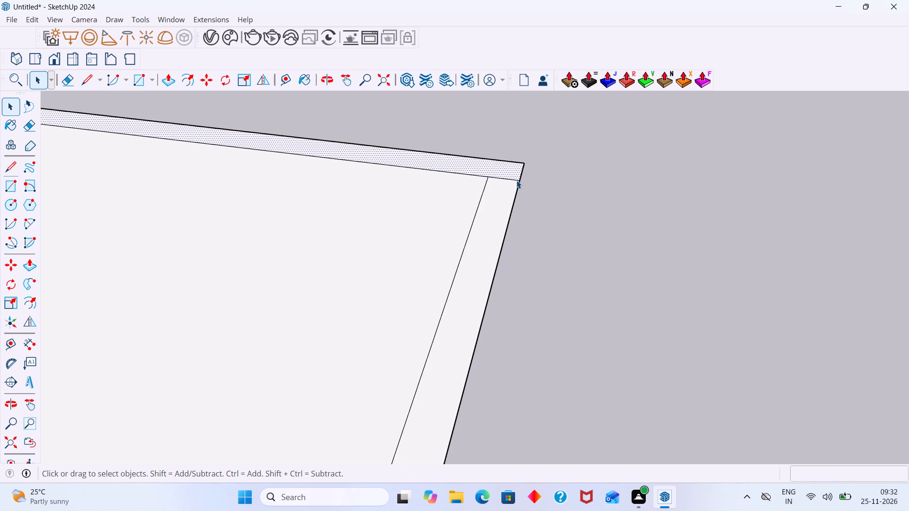
Erase the floor and the border strips along the red axis and opposite the green axis, leaving an L-shaped wall strip.
{"action": "scroll", "coordinate": [559, 225], "scroll_direction": "down", "scroll_amount": 15}
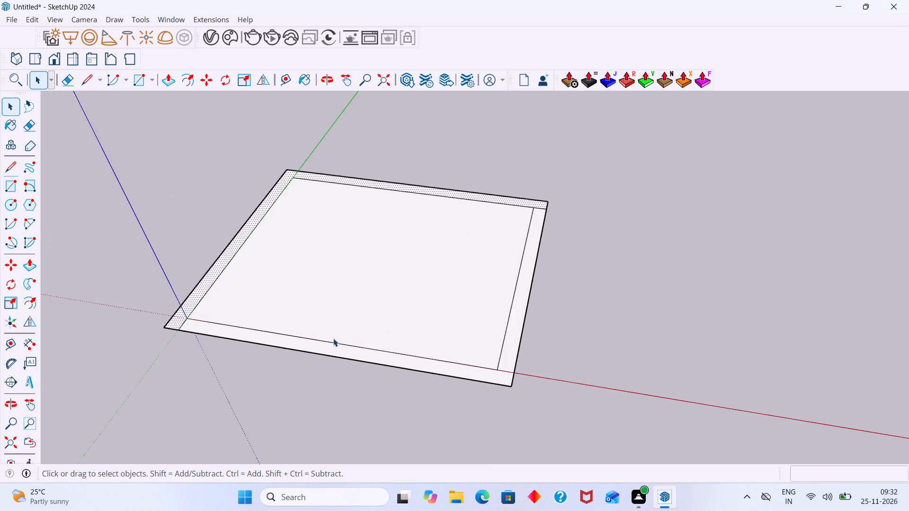
{"action": "scroll", "coordinate": [333, 338], "scroll_direction": "down", "scroll_amount": 2}
{"action": "middle_click", "coordinate": [243, 361]}
{"action": "left_click", "coordinate": [544, 293]}
{"action": "scroll", "coordinate": [432, 320], "scroll_direction": "up", "scroll_amount": 3}
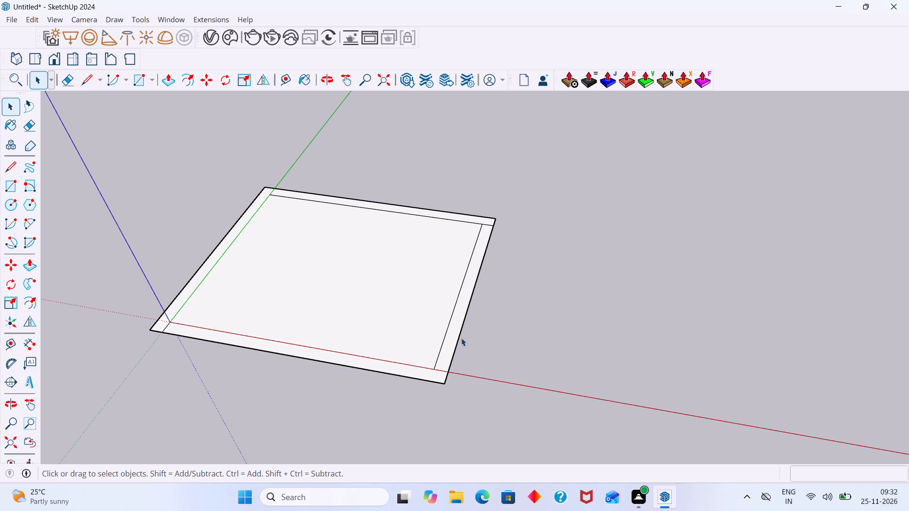
{"action": "key", "text": "e"}
{"action": "left_click_drag", "start_coordinate": [470, 352], "coordinate": [454, 344]}
{"action": "left_click_drag", "start_coordinate": [460, 344], "coordinate": [459, 344]}
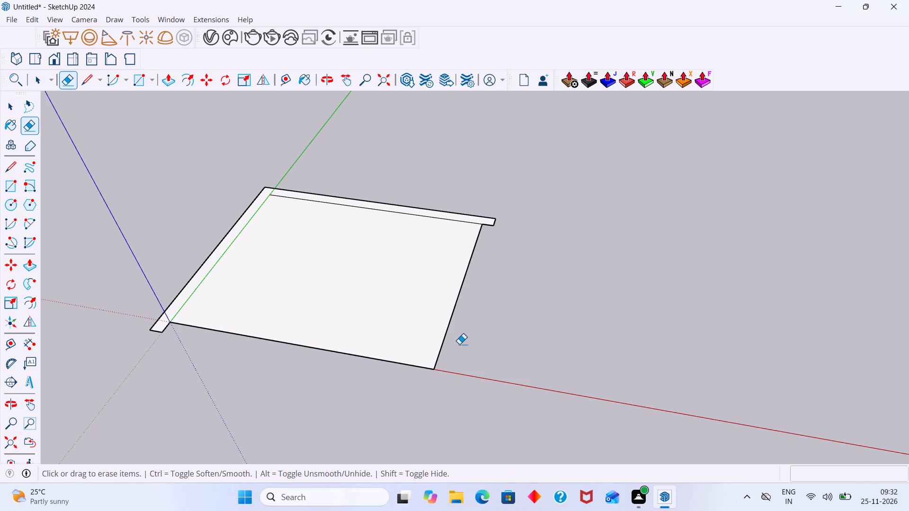
{"action": "left_click_drag", "start_coordinate": [459, 344], "coordinate": [445, 338]}
{"action": "left_click_drag", "start_coordinate": [434, 375], "coordinate": [431, 369]}
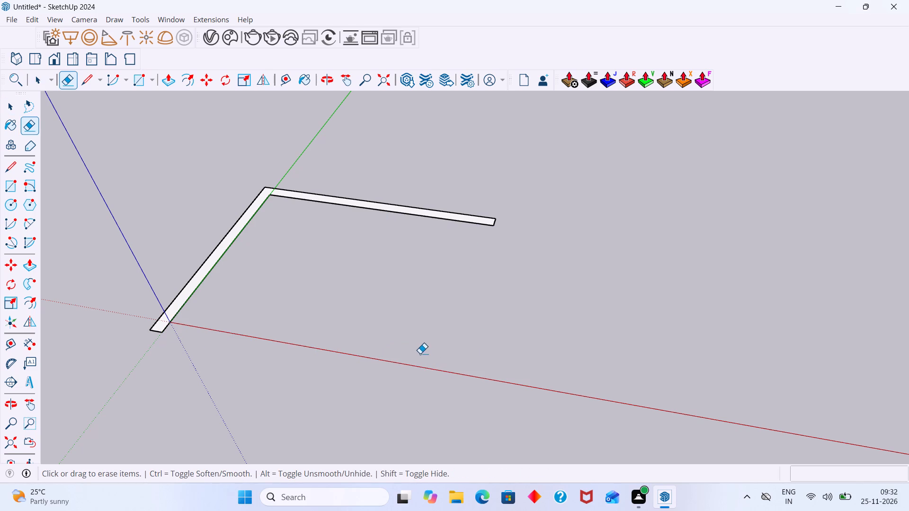
{"action": "key", "text": "space"}
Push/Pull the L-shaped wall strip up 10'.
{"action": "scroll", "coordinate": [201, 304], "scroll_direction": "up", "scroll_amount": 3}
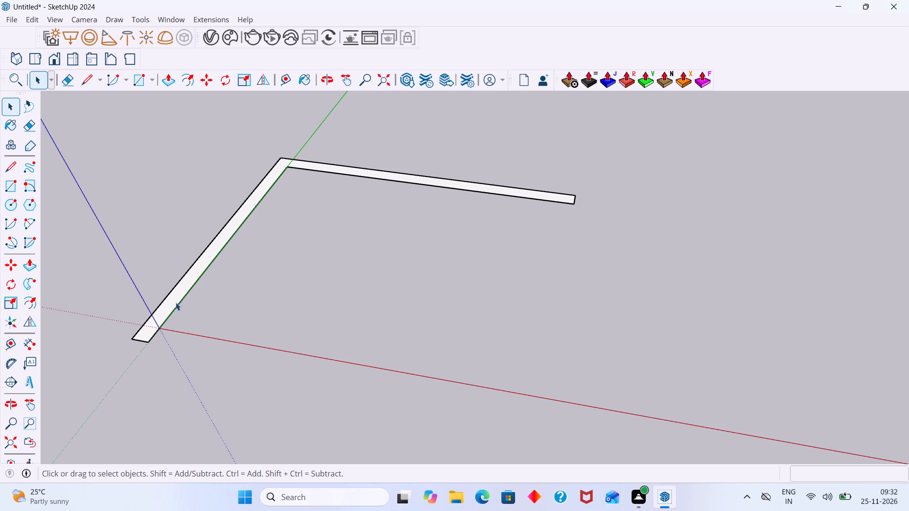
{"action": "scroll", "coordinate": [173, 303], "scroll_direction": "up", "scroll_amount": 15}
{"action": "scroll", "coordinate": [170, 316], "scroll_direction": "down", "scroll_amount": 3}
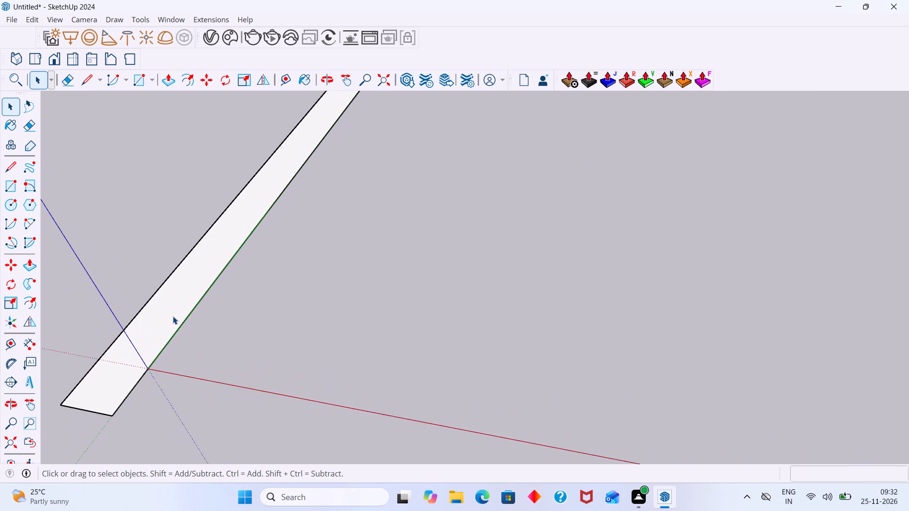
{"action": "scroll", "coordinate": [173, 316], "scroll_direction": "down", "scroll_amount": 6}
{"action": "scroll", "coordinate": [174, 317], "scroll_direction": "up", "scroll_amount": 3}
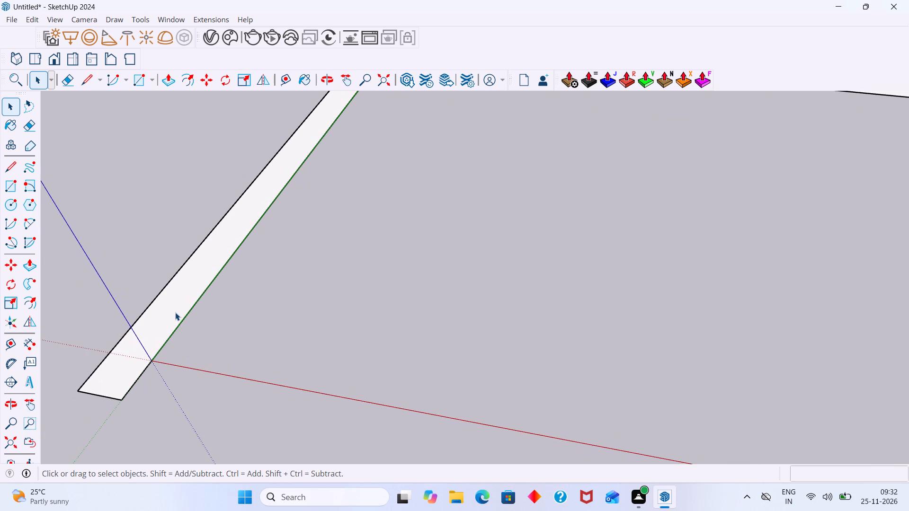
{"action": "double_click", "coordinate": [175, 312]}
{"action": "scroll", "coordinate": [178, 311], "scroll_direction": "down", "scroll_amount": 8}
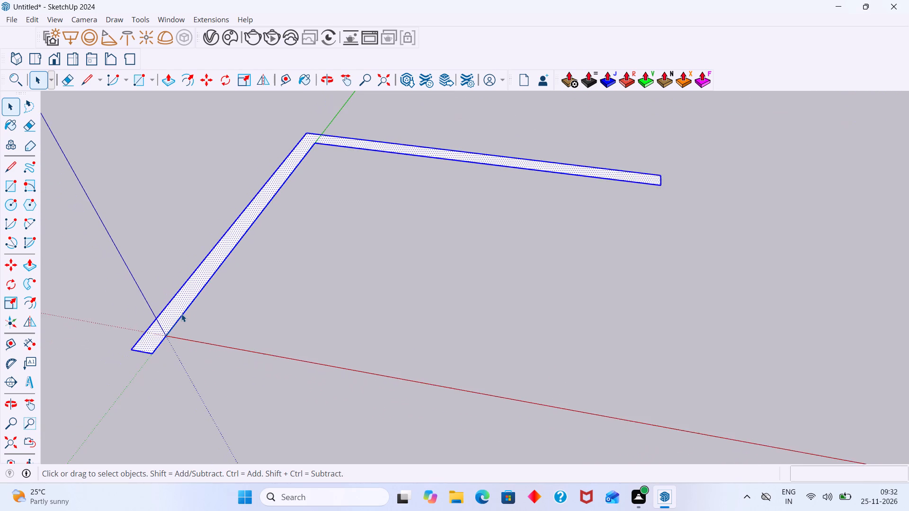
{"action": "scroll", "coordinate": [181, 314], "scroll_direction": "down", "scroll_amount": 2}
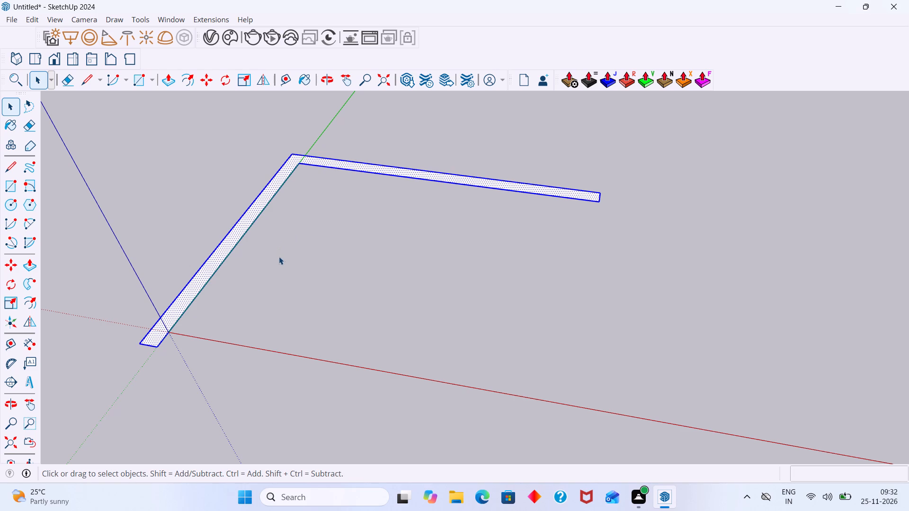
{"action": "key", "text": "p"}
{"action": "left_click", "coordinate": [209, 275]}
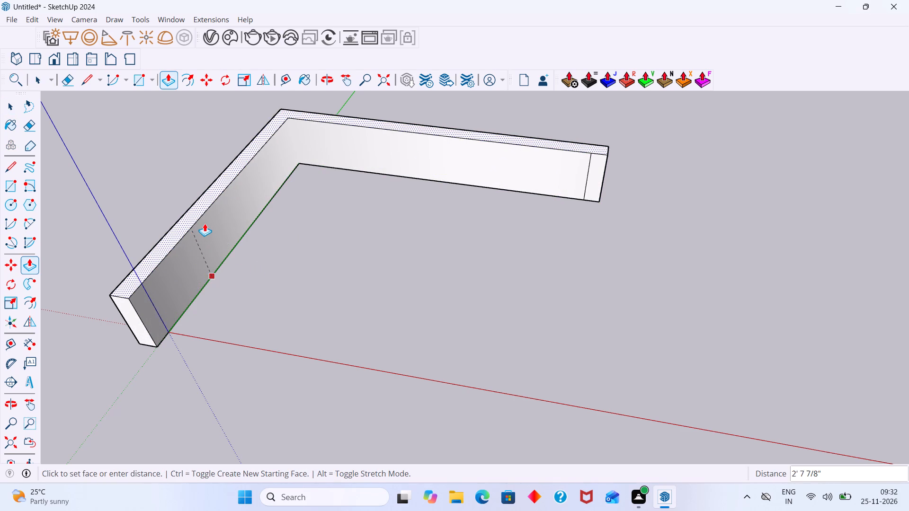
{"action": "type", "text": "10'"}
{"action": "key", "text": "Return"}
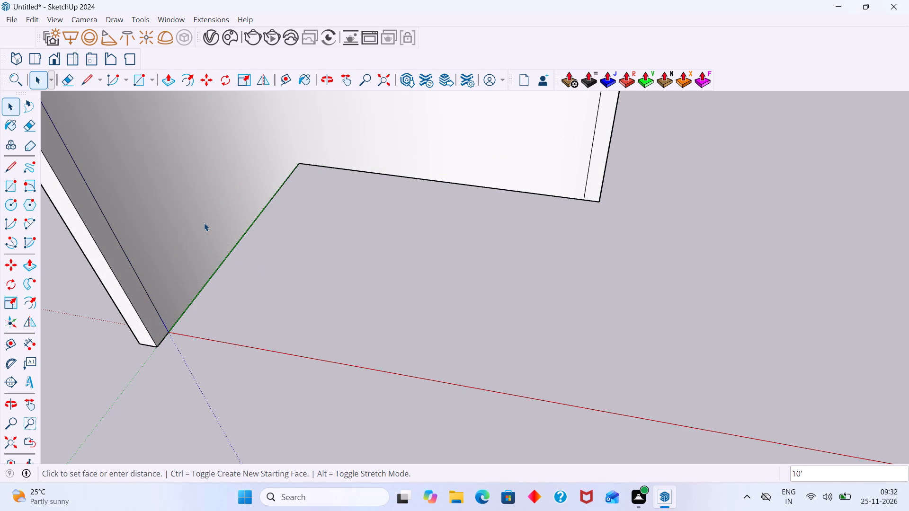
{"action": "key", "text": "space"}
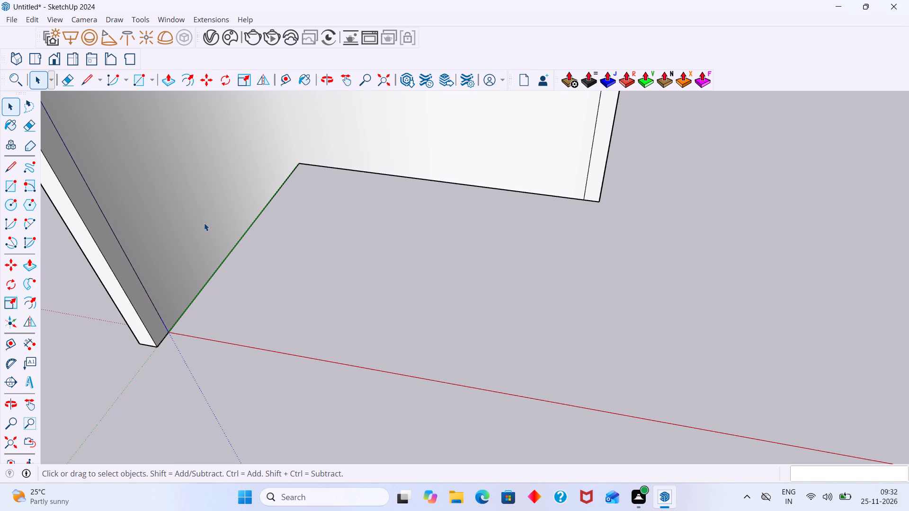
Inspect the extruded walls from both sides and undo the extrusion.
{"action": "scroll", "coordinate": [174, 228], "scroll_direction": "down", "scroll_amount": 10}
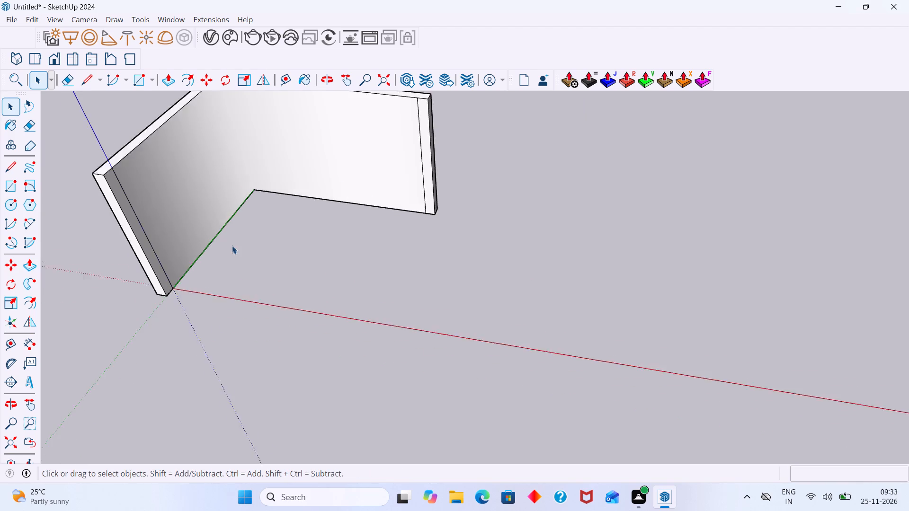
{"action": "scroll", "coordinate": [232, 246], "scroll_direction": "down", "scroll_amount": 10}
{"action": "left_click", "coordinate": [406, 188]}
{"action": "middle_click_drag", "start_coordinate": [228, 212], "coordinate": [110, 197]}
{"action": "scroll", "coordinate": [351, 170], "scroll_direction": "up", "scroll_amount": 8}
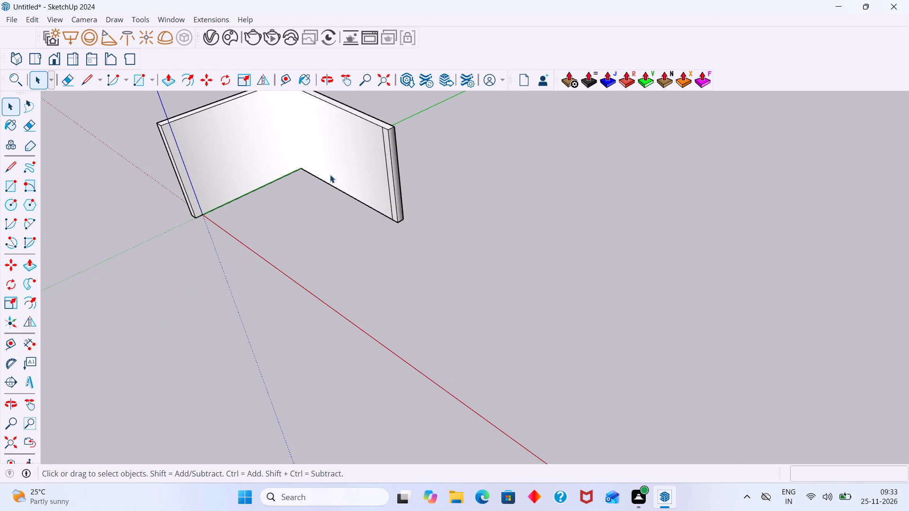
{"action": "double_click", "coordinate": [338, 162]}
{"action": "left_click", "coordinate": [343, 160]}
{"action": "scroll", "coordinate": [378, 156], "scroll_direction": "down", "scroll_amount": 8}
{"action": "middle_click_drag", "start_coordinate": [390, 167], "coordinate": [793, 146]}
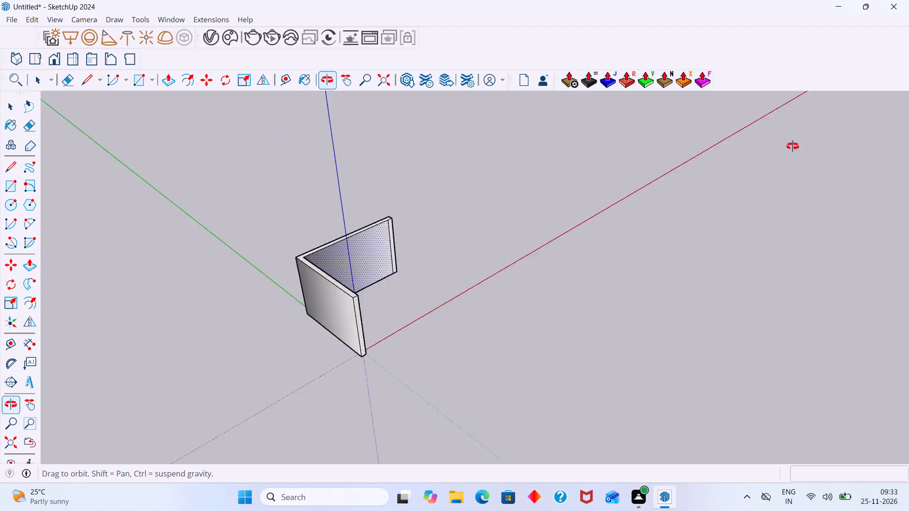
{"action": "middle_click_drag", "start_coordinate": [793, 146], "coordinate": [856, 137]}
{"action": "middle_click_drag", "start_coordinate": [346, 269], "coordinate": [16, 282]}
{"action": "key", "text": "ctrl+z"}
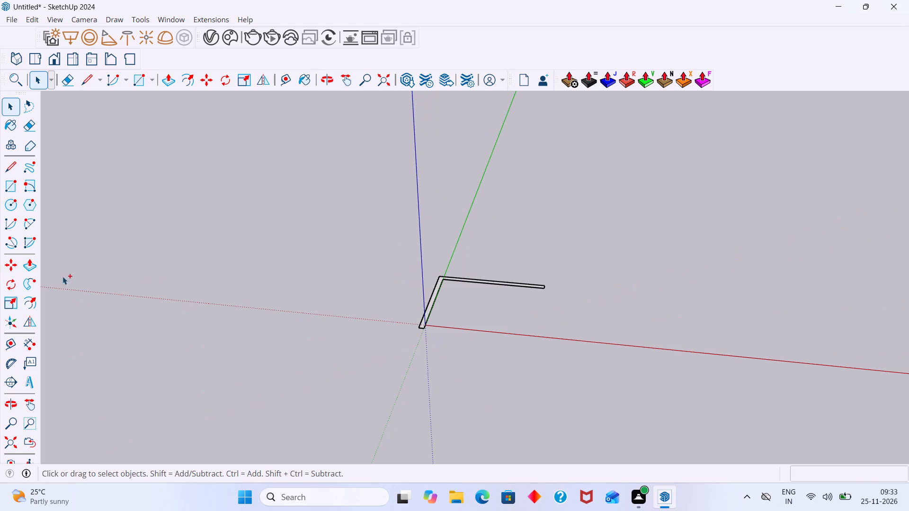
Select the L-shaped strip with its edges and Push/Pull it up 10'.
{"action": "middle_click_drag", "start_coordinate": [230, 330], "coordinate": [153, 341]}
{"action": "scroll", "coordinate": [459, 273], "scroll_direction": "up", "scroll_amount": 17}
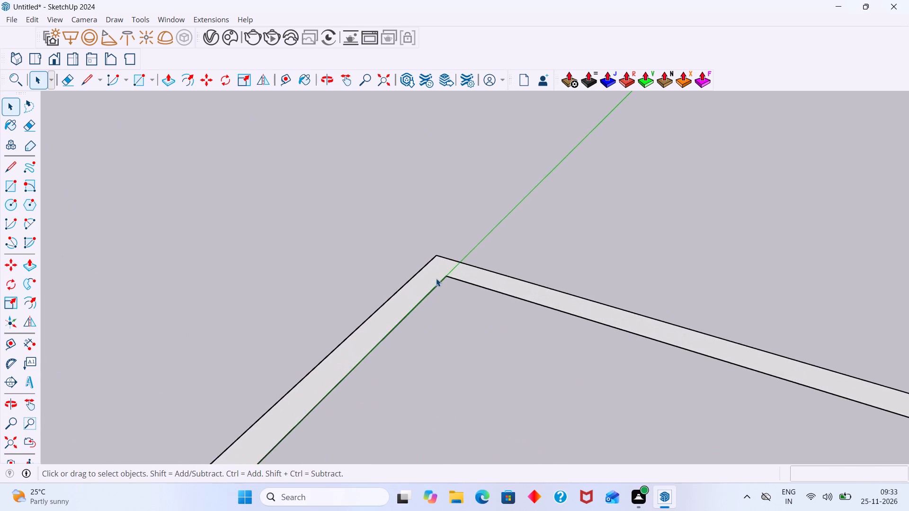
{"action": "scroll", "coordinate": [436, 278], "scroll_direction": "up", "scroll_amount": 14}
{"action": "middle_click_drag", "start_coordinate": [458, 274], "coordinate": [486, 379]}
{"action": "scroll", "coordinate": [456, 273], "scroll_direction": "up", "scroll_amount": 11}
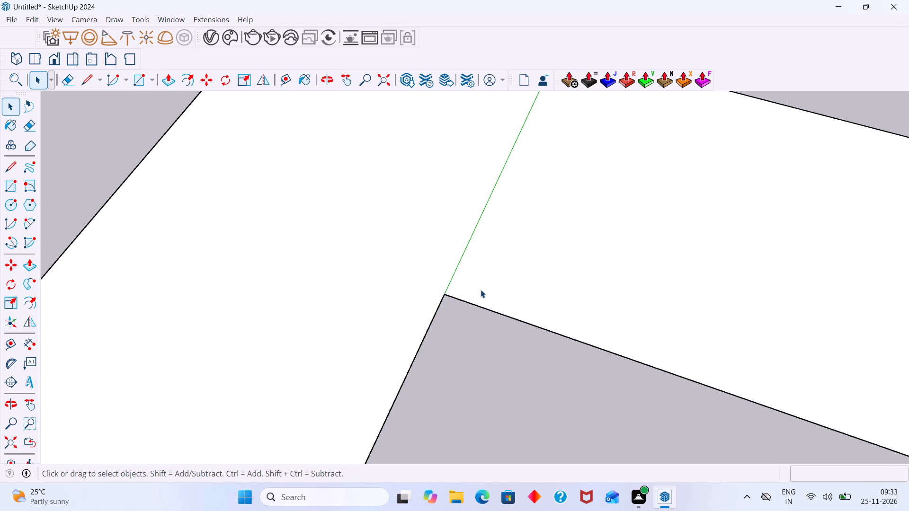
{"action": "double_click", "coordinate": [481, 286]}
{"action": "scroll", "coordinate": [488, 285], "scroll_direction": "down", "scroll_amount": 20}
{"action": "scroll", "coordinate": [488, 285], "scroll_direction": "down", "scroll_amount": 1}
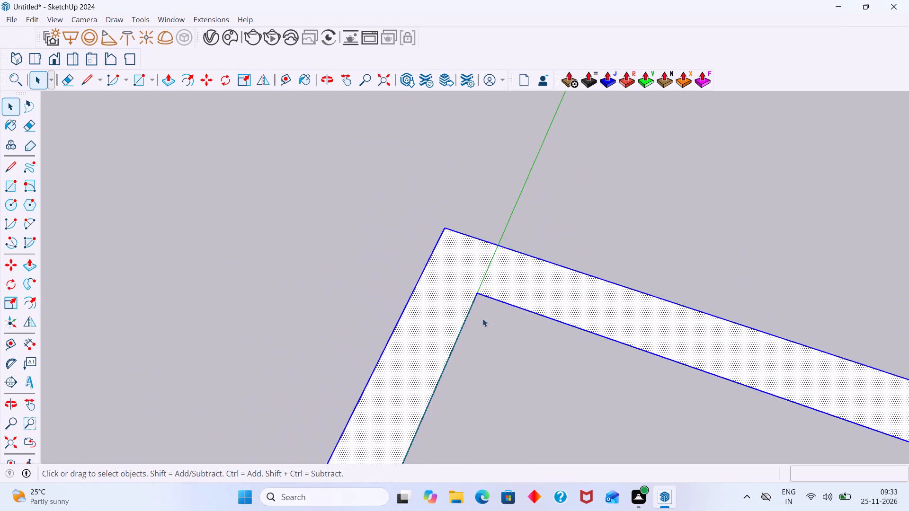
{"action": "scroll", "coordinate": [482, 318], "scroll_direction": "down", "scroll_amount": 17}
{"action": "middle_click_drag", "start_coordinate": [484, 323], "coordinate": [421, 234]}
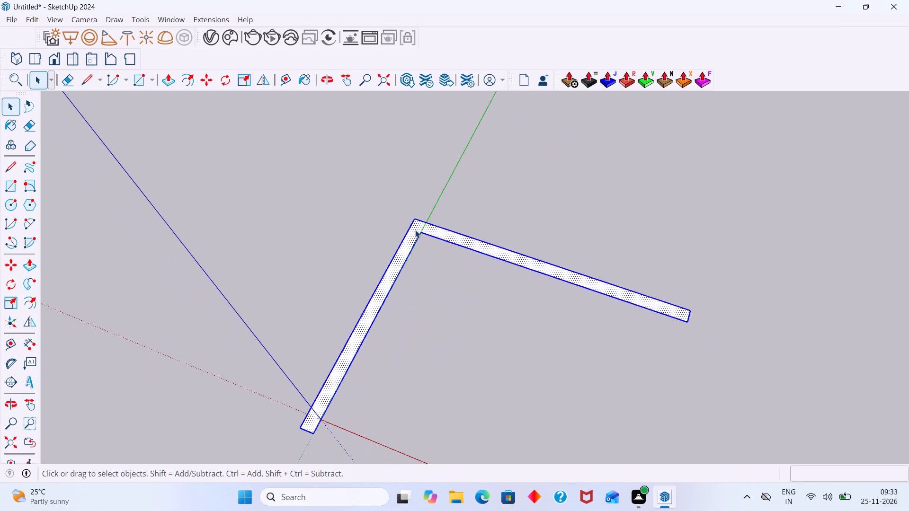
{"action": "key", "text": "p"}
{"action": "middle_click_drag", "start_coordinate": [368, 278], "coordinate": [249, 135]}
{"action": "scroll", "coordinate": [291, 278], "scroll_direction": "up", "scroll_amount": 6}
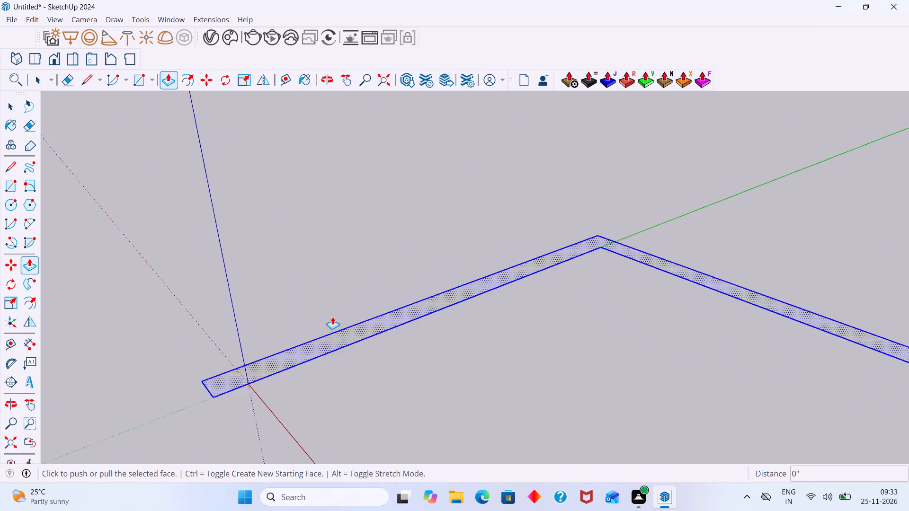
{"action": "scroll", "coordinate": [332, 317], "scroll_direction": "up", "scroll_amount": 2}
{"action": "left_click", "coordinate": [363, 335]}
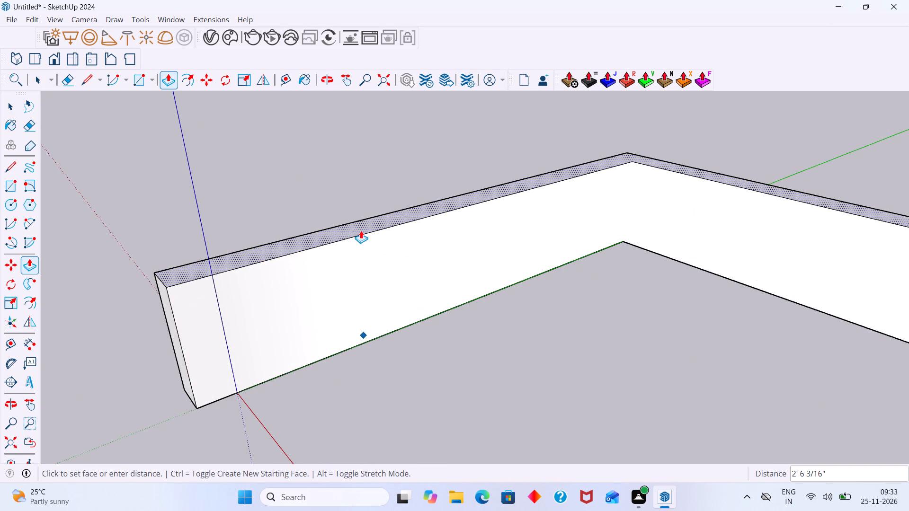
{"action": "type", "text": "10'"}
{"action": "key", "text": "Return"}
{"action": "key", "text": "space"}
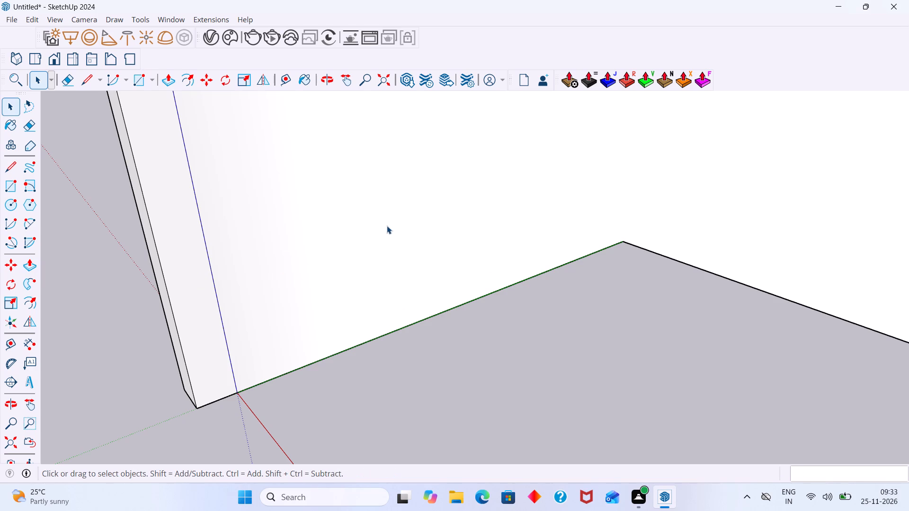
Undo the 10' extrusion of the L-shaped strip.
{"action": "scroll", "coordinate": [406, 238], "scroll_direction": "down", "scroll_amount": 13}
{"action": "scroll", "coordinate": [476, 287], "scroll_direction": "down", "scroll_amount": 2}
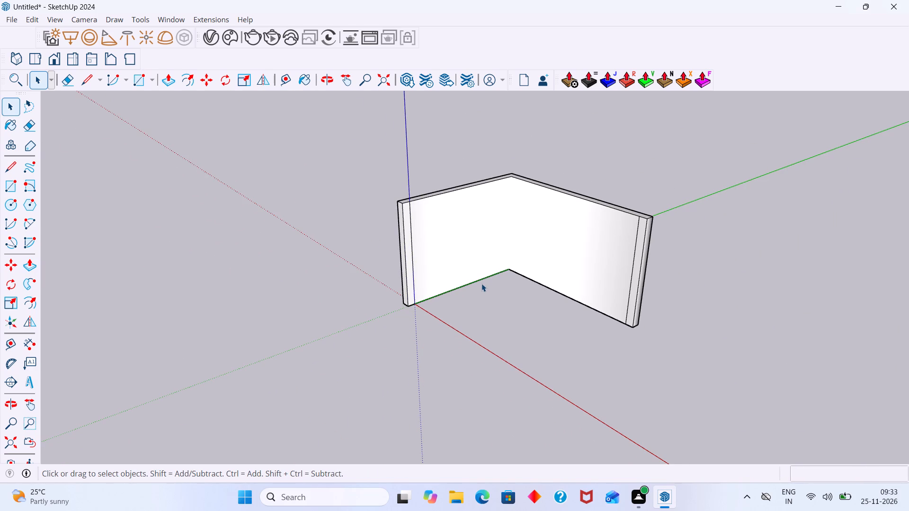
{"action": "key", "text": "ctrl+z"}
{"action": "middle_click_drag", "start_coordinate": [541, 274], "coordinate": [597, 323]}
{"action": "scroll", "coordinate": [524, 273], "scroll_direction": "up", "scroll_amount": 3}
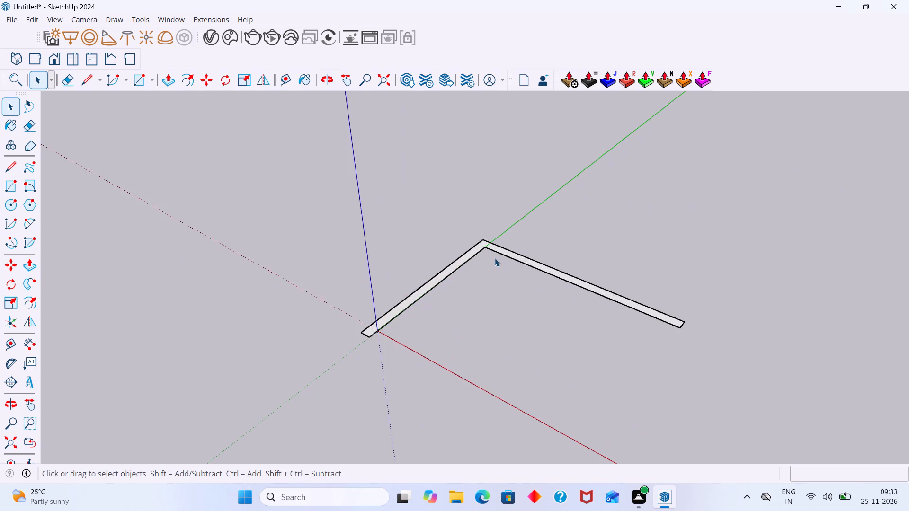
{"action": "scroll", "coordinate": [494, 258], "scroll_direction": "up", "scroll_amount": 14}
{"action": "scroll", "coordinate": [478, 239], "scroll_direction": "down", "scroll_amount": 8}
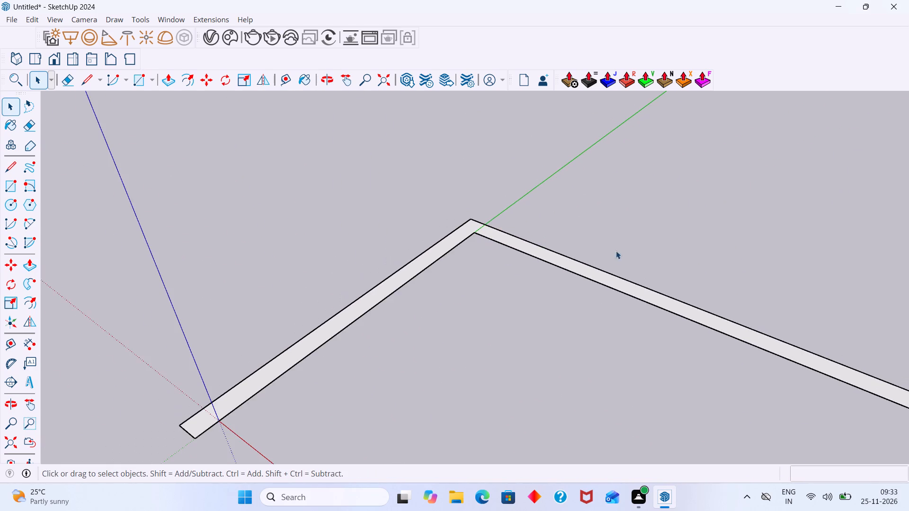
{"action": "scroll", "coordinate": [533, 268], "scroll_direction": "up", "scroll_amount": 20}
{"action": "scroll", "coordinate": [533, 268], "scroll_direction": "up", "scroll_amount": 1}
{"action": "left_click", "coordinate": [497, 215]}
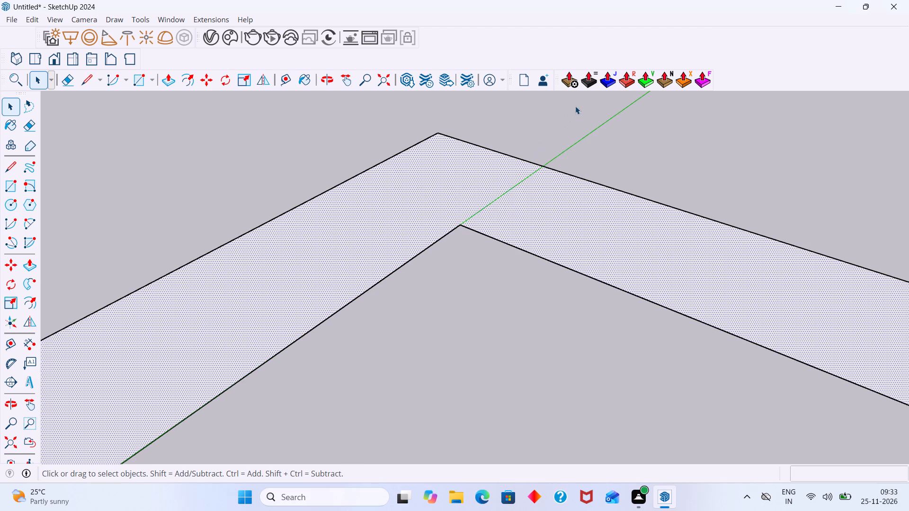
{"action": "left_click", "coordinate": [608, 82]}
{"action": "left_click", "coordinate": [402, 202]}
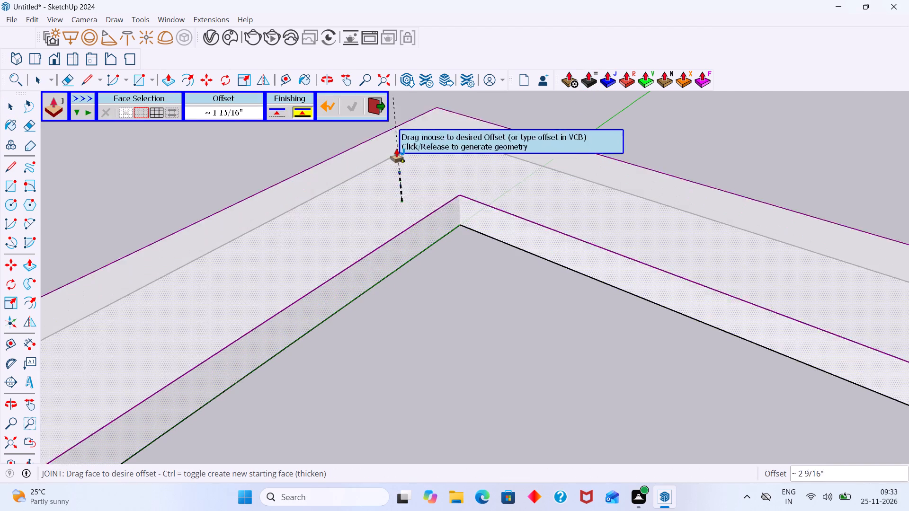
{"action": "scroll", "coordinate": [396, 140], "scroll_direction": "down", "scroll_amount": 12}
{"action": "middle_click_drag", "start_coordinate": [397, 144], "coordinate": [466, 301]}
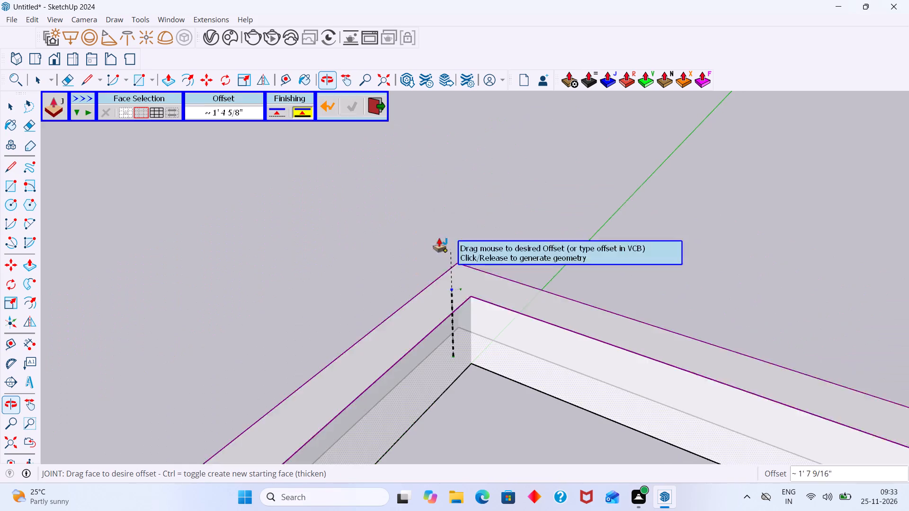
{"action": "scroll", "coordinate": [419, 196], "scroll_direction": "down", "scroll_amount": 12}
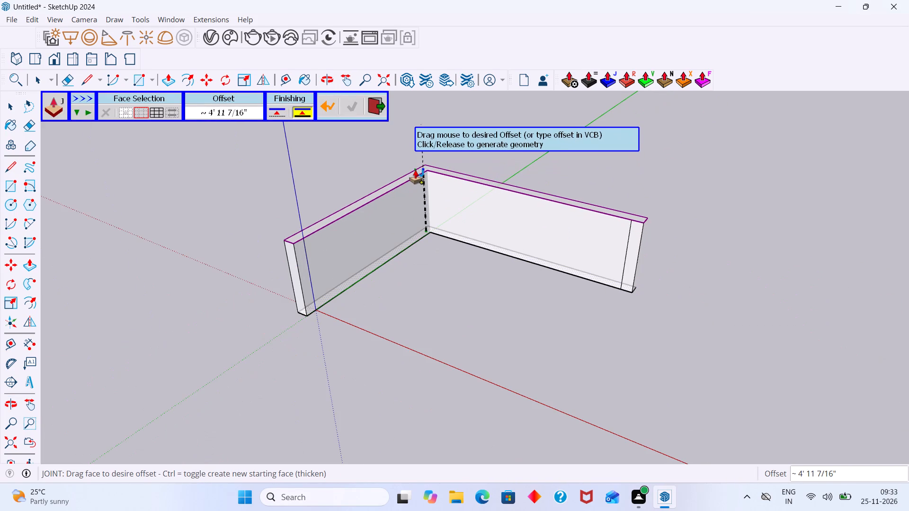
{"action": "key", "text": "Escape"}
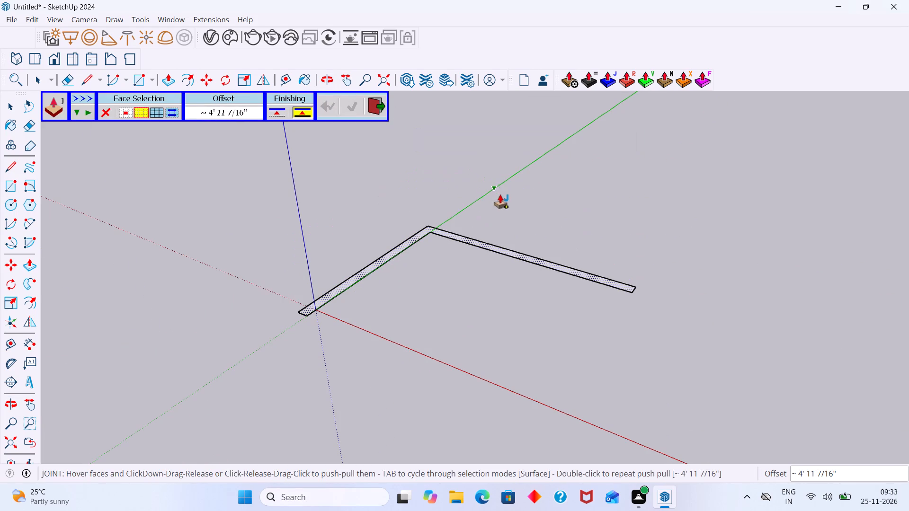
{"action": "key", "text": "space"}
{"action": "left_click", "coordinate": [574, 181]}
Push/Pull the L-shaped wall strip up 10' to form the two adjoining bedroom walls.
{"action": "middle_click_drag", "start_coordinate": [403, 239], "coordinate": [383, 255]}
{"action": "scroll", "coordinate": [383, 255], "scroll_direction": "up", "scroll_amount": 9}
{"action": "left_click", "coordinate": [382, 256]}
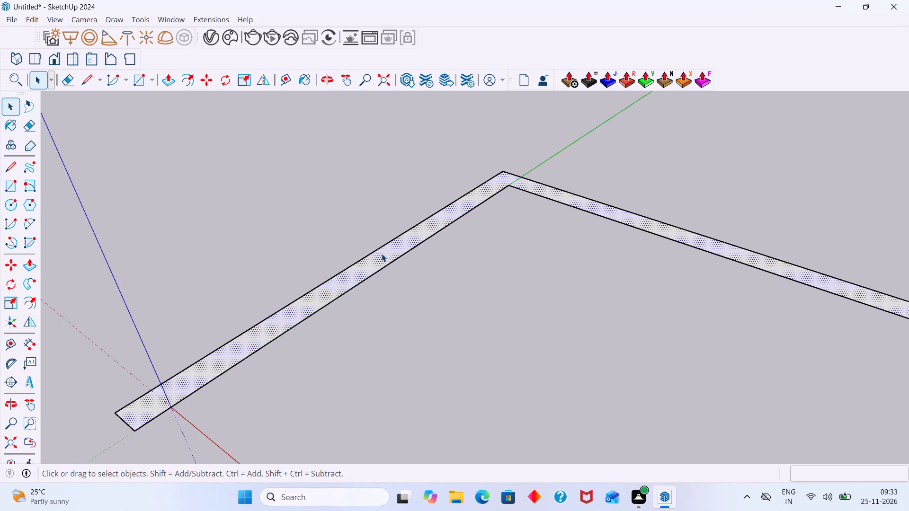
{"action": "key", "text": "p"}
{"action": "left_click", "coordinate": [382, 254]}
{"action": "type", "text": "10'"}
{"action": "key", "text": "Return"}
{"action": "key", "text": "space"}
{"action": "scroll", "coordinate": [362, 211], "scroll_direction": "down", "scroll_amount": 16}
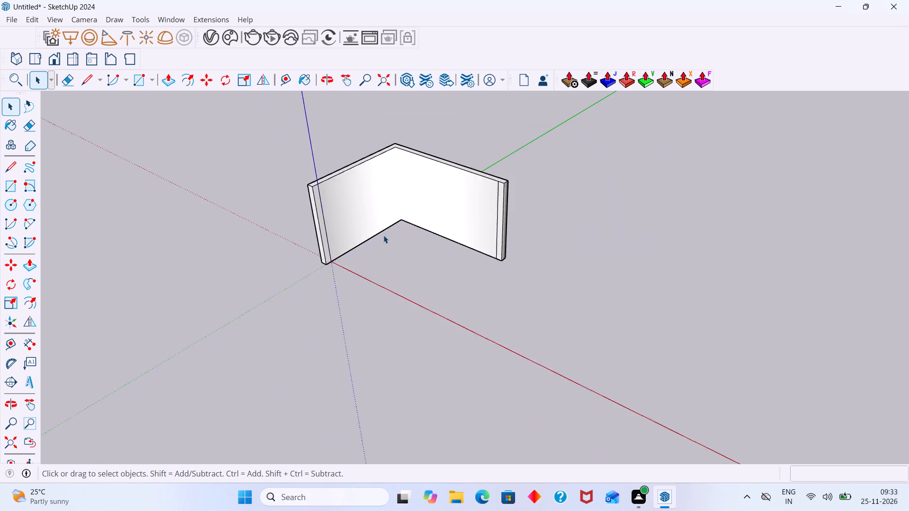
{"action": "scroll", "coordinate": [383, 235], "scroll_direction": "down", "scroll_amount": 5}
{"action": "left_click", "coordinate": [569, 185]}
{"action": "middle_click_drag", "start_coordinate": [396, 209], "coordinate": [467, 189]}
{"action": "scroll", "coordinate": [265, 229], "scroll_direction": "up", "scroll_amount": 9}
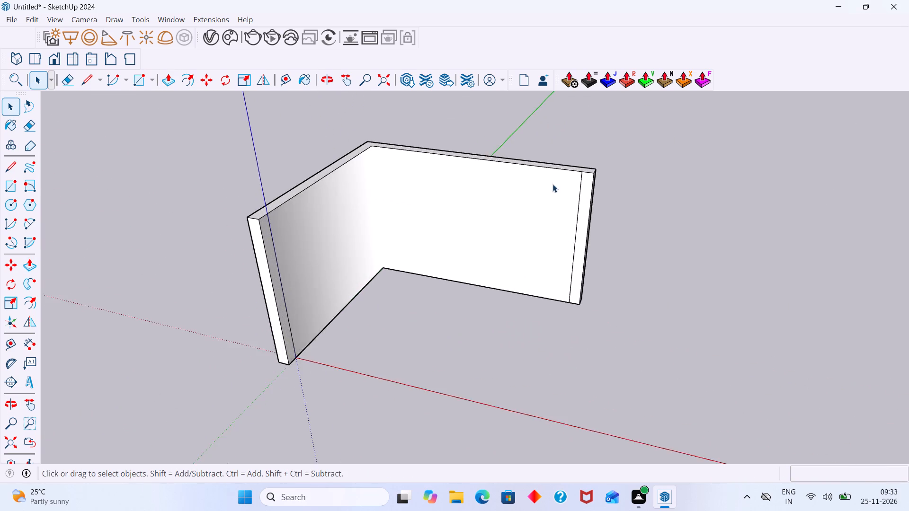
{"action": "scroll", "coordinate": [553, 184], "scroll_direction": "up", "scroll_amount": 9}
{"action": "middle_click_drag", "start_coordinate": [582, 177], "coordinate": [401, 180]}
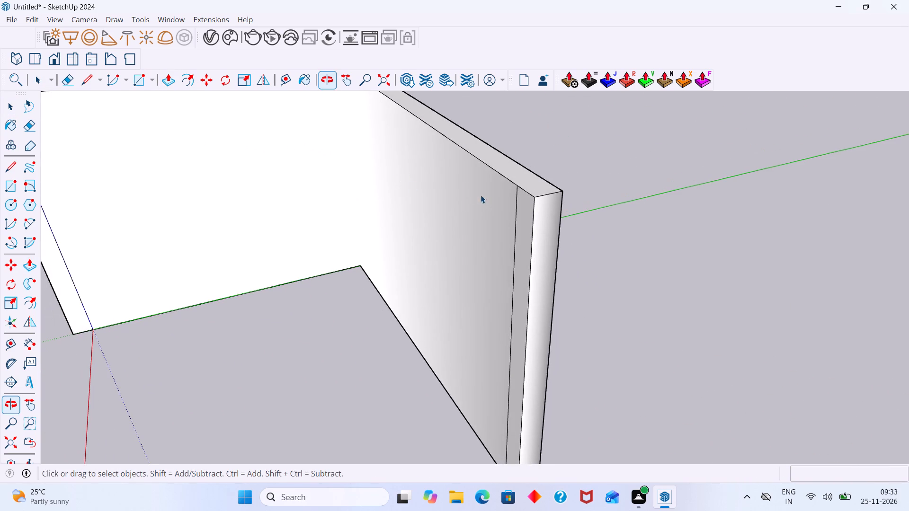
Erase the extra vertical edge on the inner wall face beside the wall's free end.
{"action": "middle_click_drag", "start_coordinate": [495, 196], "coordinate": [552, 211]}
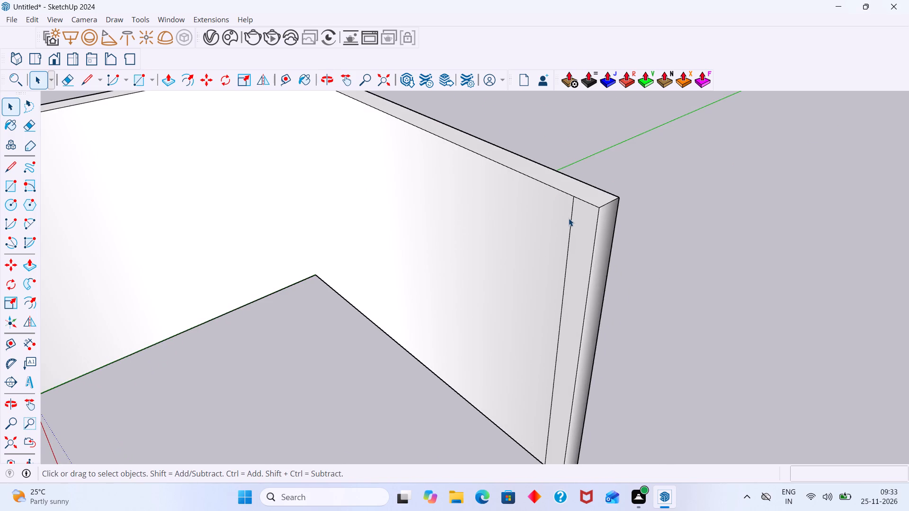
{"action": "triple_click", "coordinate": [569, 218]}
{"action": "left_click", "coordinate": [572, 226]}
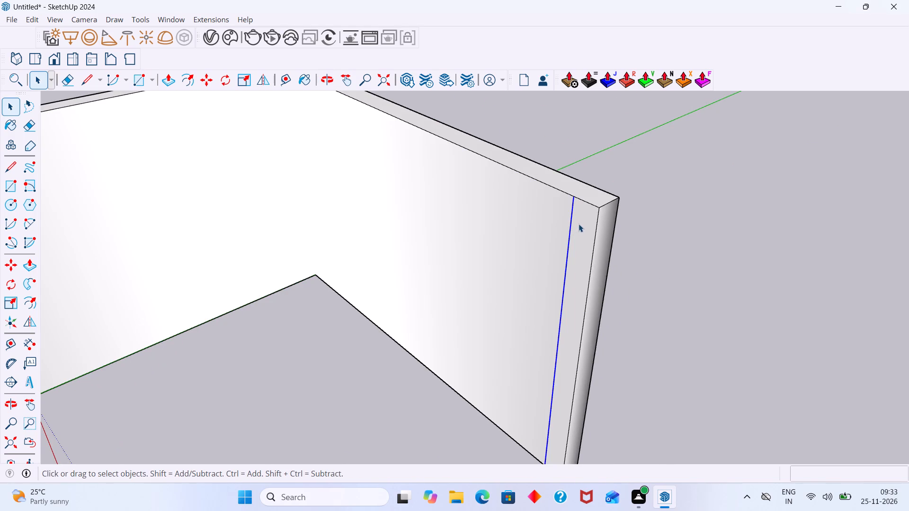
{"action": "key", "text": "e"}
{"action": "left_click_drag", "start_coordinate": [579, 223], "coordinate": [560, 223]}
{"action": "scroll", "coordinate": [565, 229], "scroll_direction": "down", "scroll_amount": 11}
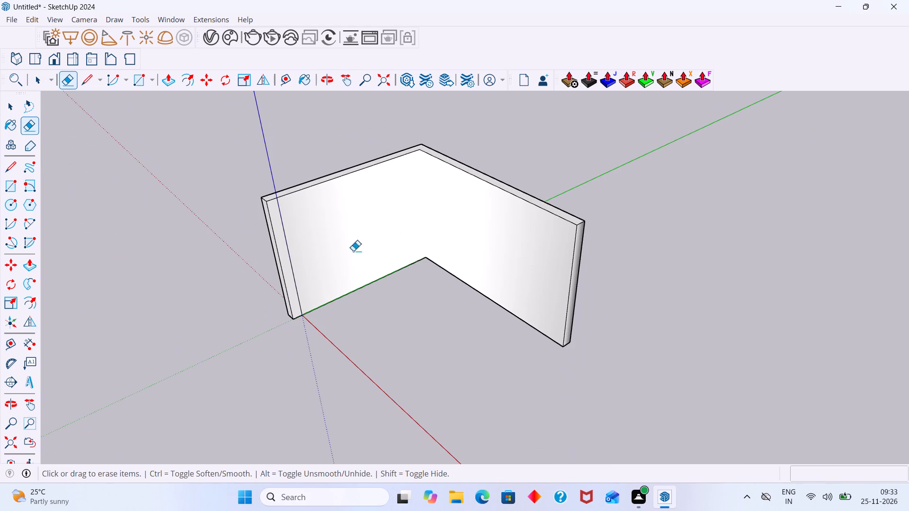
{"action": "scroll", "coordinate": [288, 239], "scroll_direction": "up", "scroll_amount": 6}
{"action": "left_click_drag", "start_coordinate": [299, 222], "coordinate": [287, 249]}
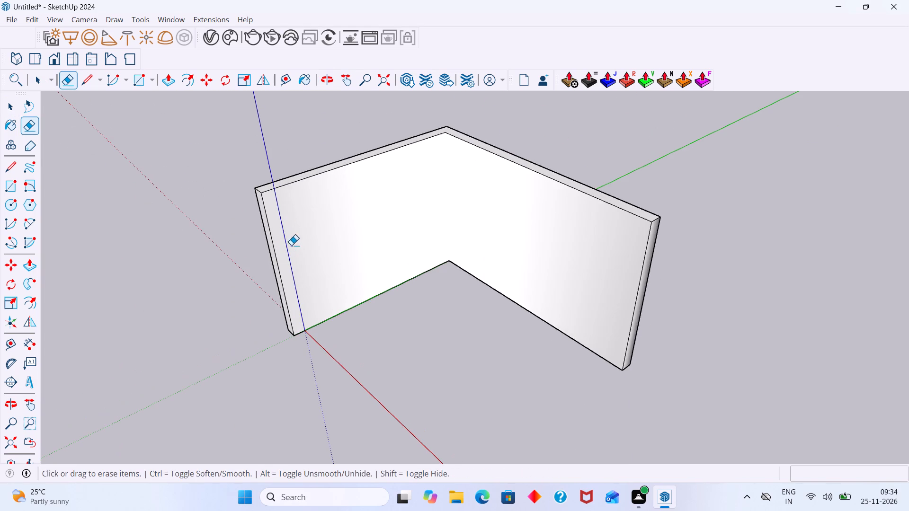
Examine the two adjoining walls and their free ends from the inner and outer sides.
{"action": "middle_click_drag", "start_coordinate": [288, 225], "coordinate": [526, 172]}
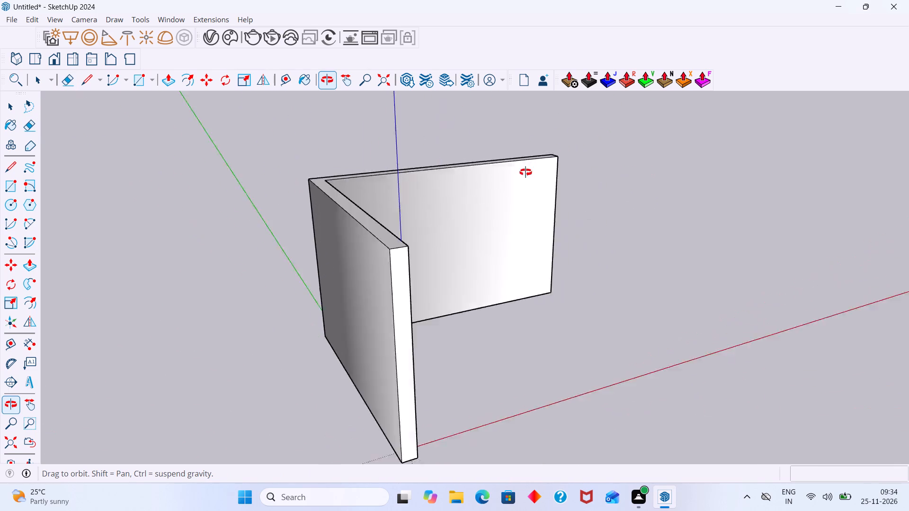
{"action": "middle_click_drag", "start_coordinate": [526, 172], "coordinate": [235, 191]}
{"action": "scroll", "coordinate": [235, 191], "scroll_direction": "up", "scroll_amount": 1}
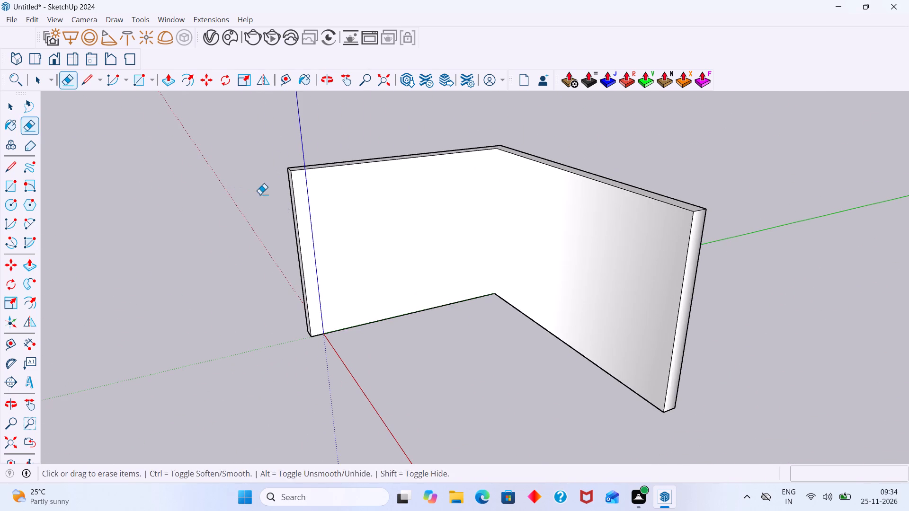
{"action": "key", "text": "space"}
{"action": "scroll", "coordinate": [481, 221], "scroll_direction": "down", "scroll_amount": 14}
{"action": "middle_click_drag", "start_coordinate": [530, 225], "coordinate": [230, 228]}
{"action": "scroll", "coordinate": [459, 213], "scroll_direction": "up", "scroll_amount": 4}
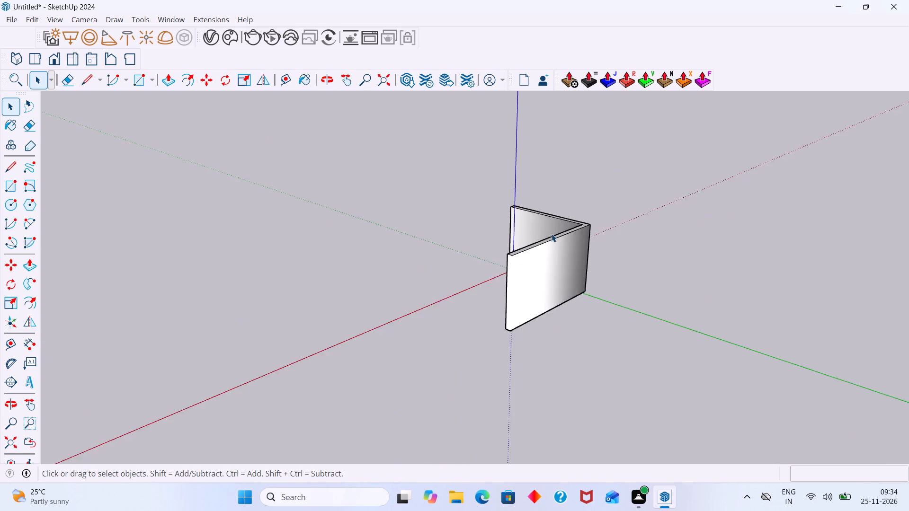
{"action": "scroll", "coordinate": [552, 234], "scroll_direction": "up", "scroll_amount": 7}
{"action": "middle_click_drag", "start_coordinate": [606, 238], "coordinate": [812, 227]}
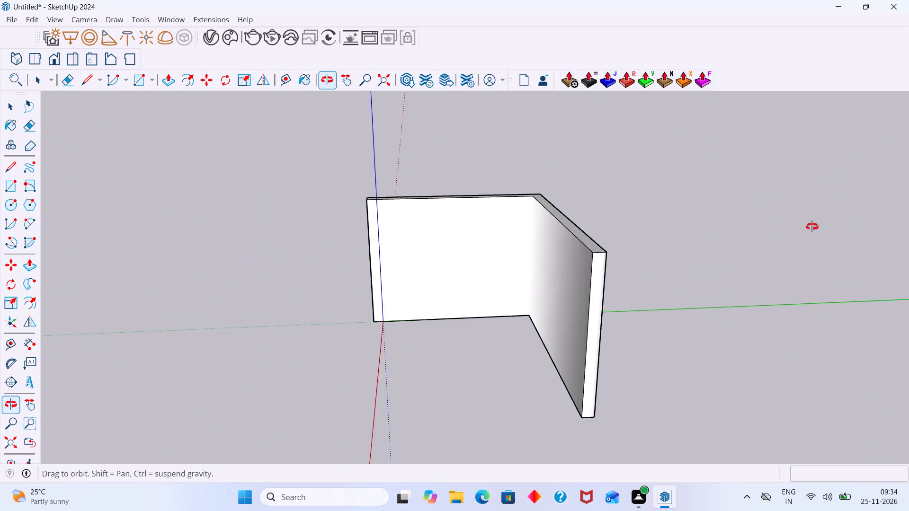
{"action": "middle_click_drag", "start_coordinate": [812, 227], "coordinate": [810, 226]}
{"action": "scroll", "coordinate": [500, 215], "scroll_direction": "down", "scroll_amount": 12}
{"action": "middle_click_drag", "start_coordinate": [519, 219], "coordinate": [820, 221]}
{"action": "middle_click_drag", "start_coordinate": [415, 214], "coordinate": [608, 233]}
{"action": "scroll", "coordinate": [456, 235], "scroll_direction": "up", "scroll_amount": 9}
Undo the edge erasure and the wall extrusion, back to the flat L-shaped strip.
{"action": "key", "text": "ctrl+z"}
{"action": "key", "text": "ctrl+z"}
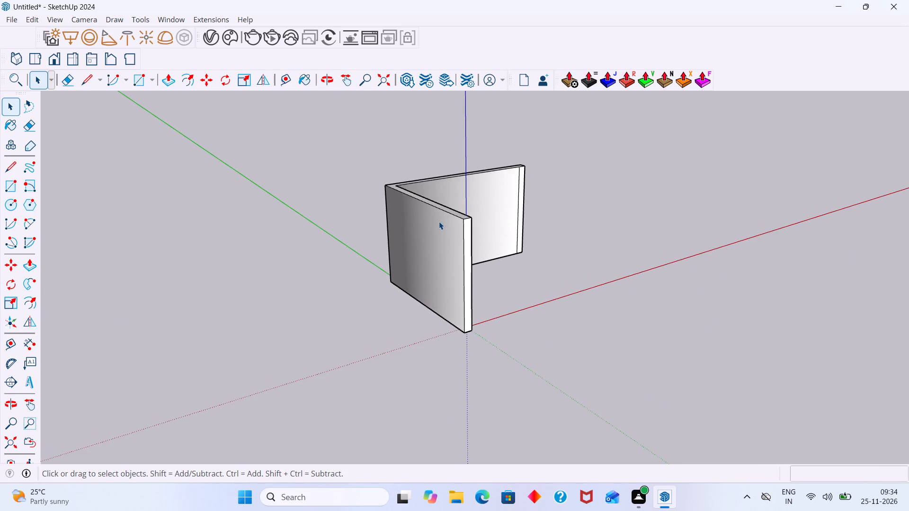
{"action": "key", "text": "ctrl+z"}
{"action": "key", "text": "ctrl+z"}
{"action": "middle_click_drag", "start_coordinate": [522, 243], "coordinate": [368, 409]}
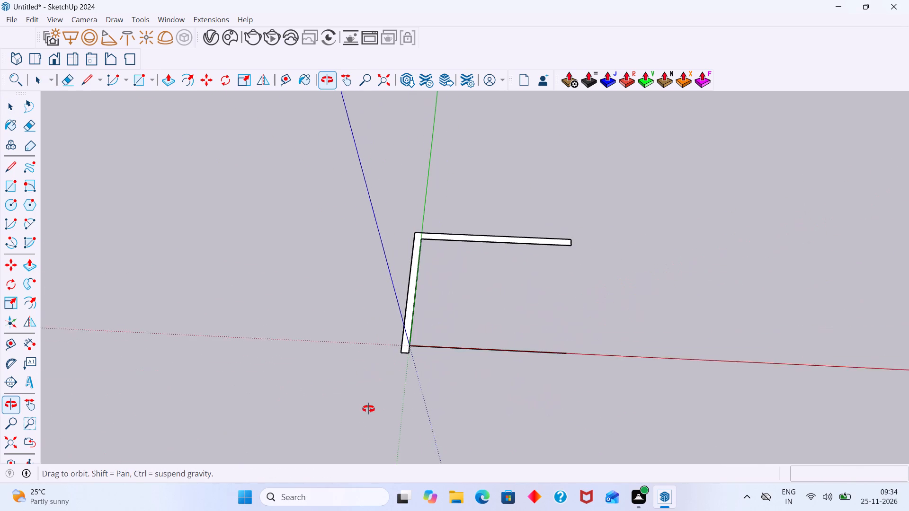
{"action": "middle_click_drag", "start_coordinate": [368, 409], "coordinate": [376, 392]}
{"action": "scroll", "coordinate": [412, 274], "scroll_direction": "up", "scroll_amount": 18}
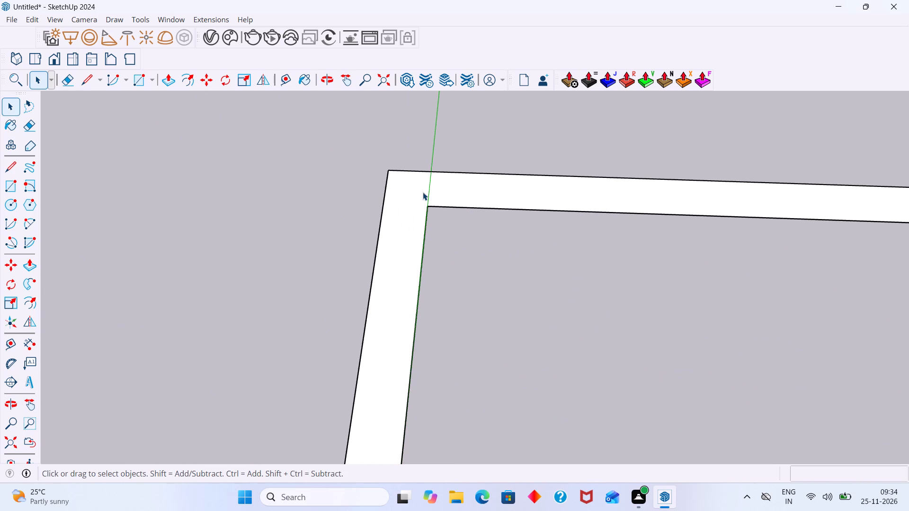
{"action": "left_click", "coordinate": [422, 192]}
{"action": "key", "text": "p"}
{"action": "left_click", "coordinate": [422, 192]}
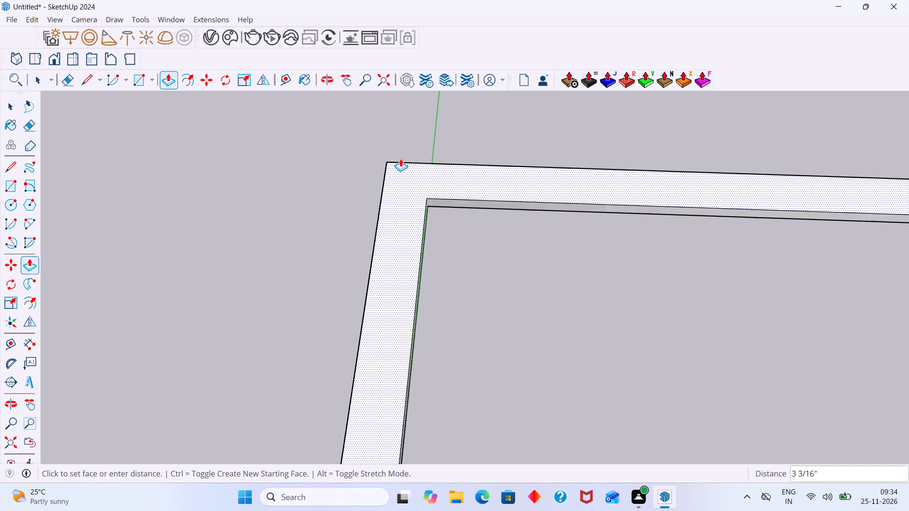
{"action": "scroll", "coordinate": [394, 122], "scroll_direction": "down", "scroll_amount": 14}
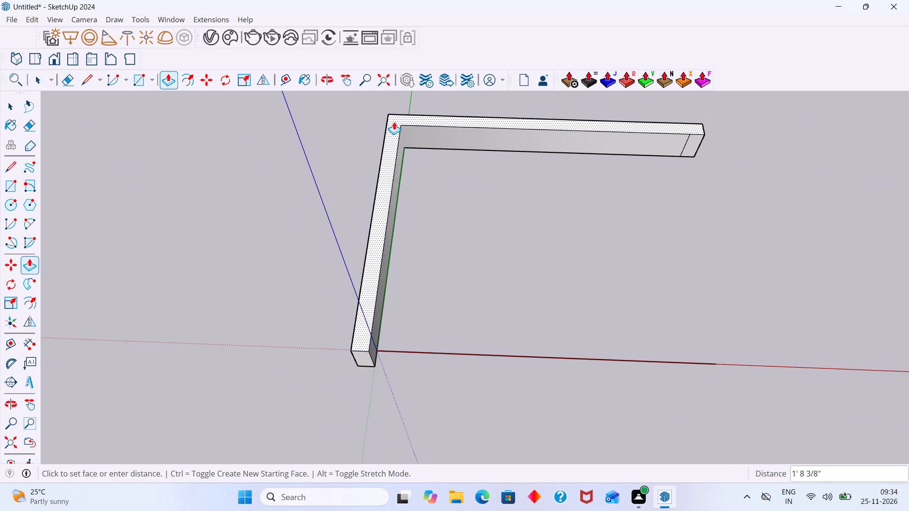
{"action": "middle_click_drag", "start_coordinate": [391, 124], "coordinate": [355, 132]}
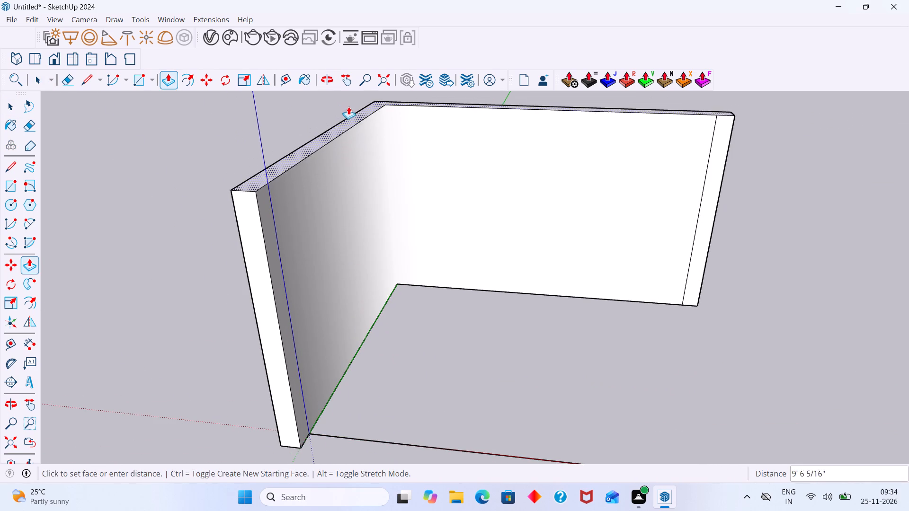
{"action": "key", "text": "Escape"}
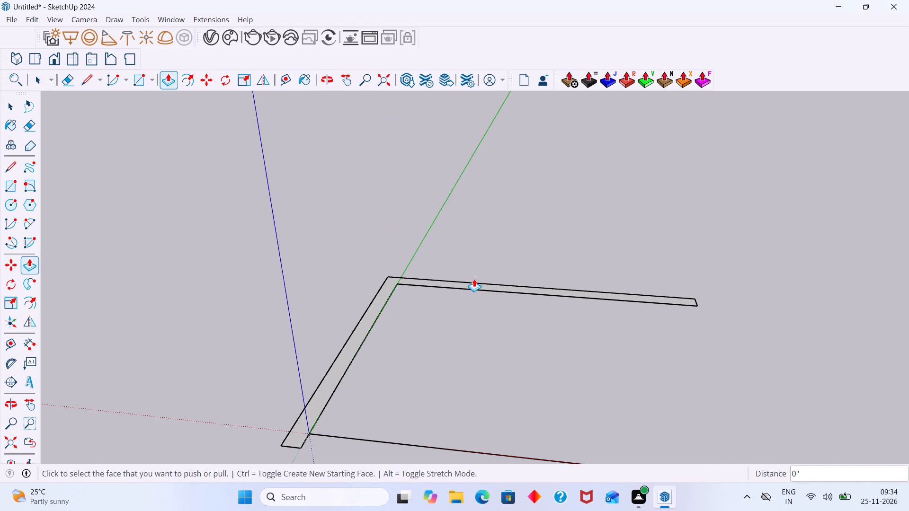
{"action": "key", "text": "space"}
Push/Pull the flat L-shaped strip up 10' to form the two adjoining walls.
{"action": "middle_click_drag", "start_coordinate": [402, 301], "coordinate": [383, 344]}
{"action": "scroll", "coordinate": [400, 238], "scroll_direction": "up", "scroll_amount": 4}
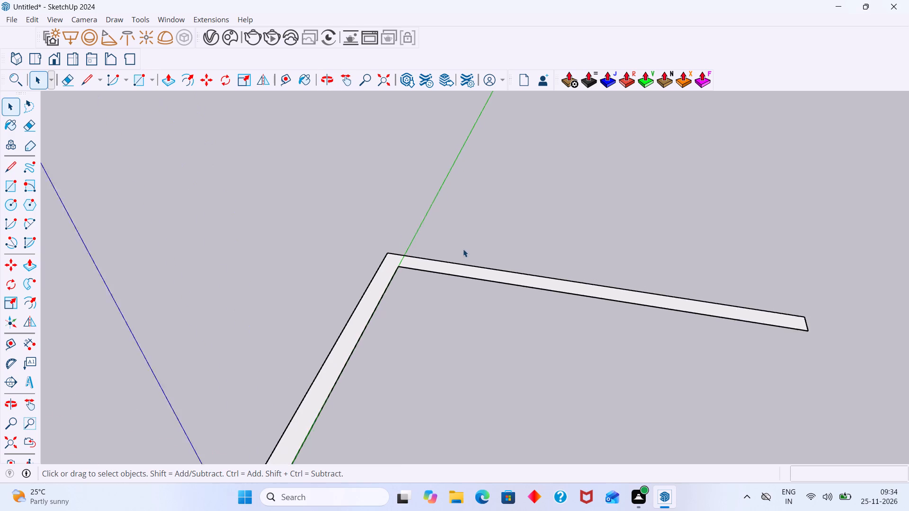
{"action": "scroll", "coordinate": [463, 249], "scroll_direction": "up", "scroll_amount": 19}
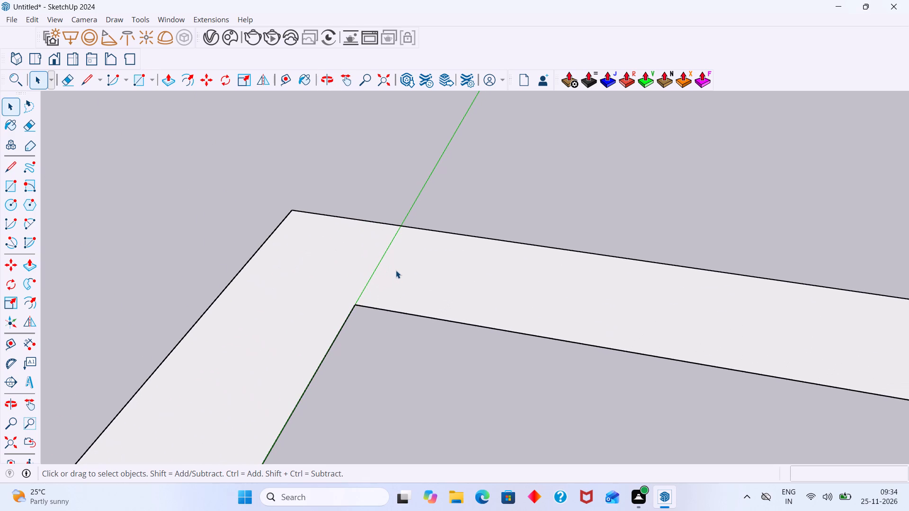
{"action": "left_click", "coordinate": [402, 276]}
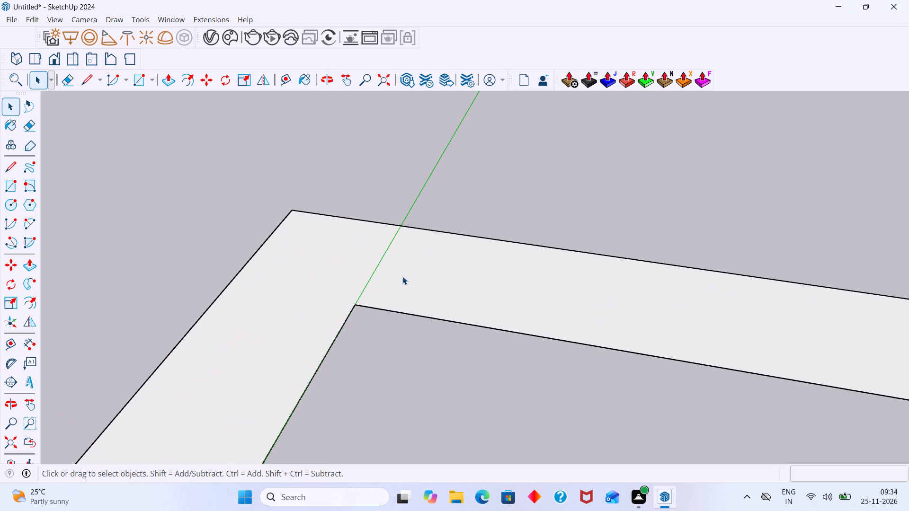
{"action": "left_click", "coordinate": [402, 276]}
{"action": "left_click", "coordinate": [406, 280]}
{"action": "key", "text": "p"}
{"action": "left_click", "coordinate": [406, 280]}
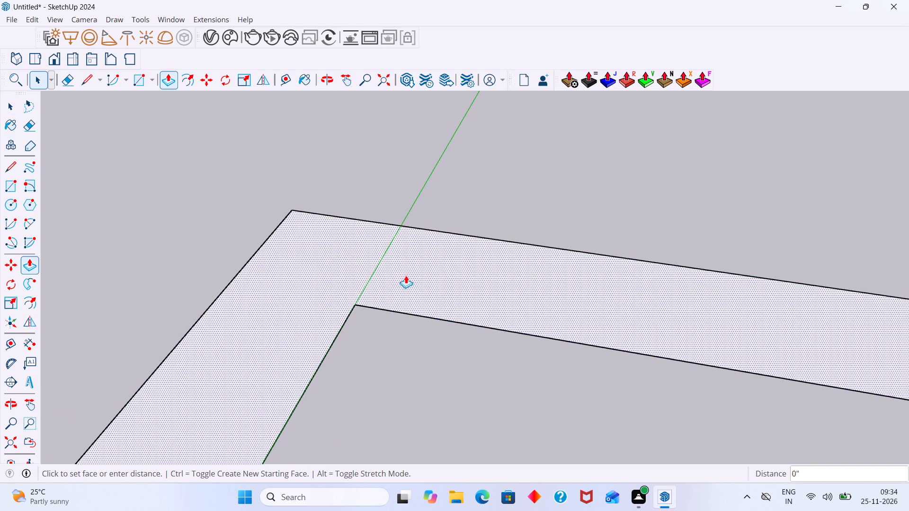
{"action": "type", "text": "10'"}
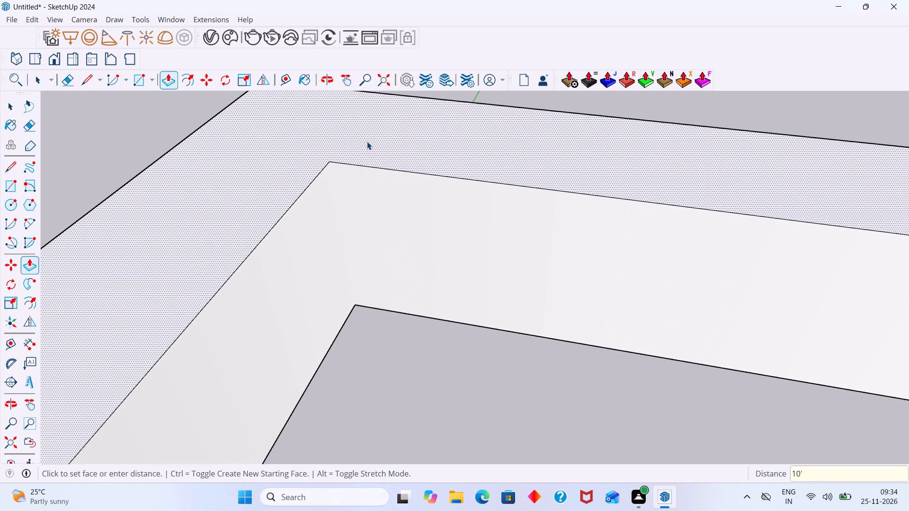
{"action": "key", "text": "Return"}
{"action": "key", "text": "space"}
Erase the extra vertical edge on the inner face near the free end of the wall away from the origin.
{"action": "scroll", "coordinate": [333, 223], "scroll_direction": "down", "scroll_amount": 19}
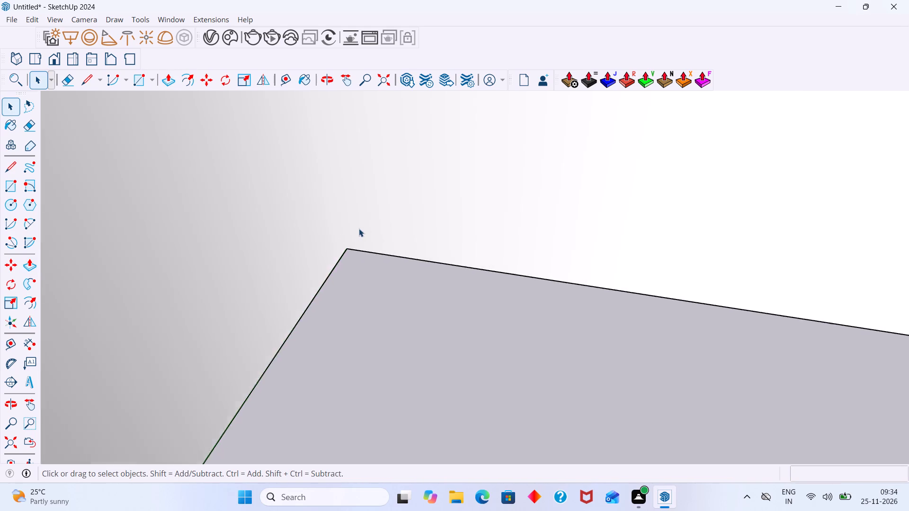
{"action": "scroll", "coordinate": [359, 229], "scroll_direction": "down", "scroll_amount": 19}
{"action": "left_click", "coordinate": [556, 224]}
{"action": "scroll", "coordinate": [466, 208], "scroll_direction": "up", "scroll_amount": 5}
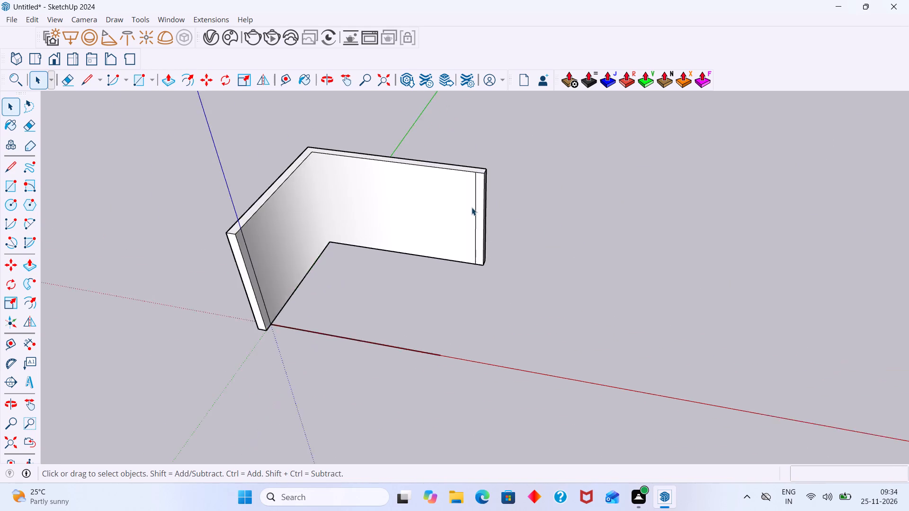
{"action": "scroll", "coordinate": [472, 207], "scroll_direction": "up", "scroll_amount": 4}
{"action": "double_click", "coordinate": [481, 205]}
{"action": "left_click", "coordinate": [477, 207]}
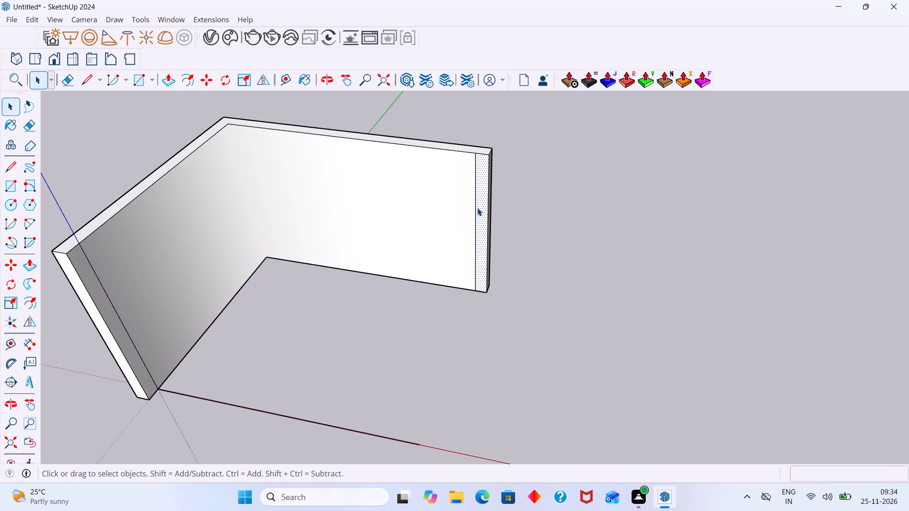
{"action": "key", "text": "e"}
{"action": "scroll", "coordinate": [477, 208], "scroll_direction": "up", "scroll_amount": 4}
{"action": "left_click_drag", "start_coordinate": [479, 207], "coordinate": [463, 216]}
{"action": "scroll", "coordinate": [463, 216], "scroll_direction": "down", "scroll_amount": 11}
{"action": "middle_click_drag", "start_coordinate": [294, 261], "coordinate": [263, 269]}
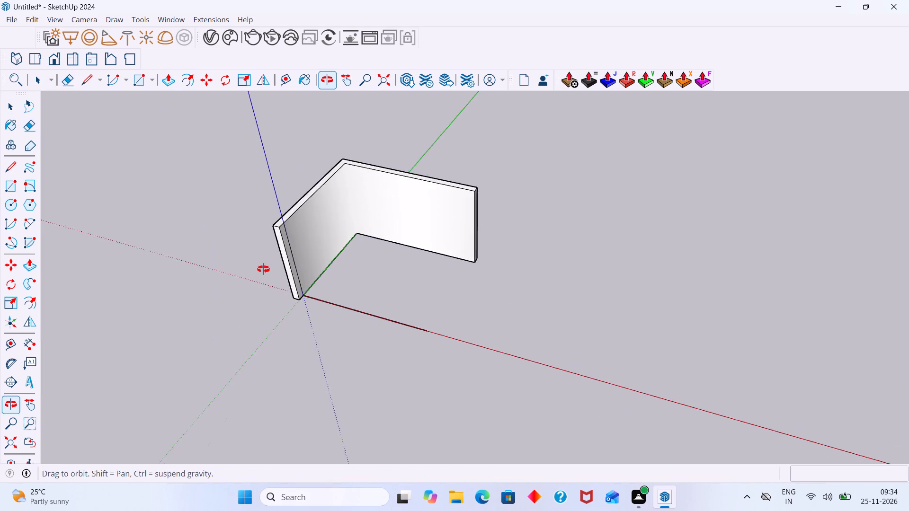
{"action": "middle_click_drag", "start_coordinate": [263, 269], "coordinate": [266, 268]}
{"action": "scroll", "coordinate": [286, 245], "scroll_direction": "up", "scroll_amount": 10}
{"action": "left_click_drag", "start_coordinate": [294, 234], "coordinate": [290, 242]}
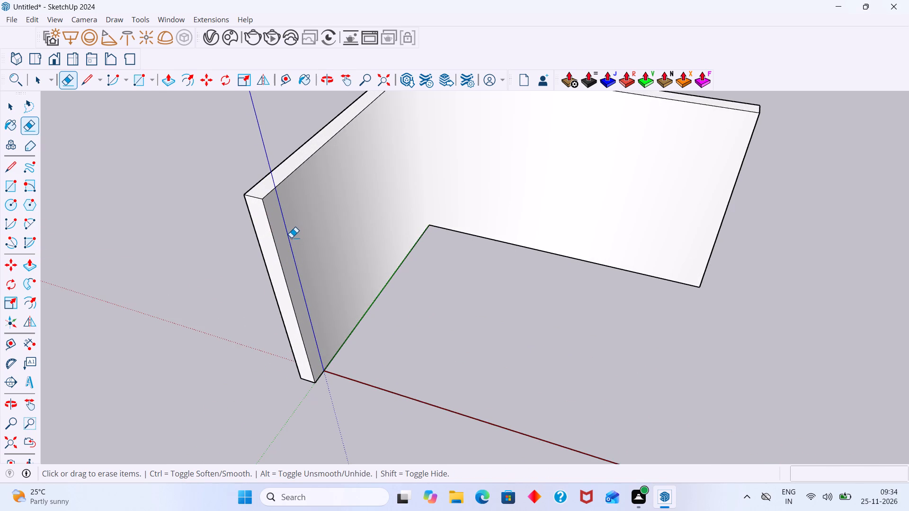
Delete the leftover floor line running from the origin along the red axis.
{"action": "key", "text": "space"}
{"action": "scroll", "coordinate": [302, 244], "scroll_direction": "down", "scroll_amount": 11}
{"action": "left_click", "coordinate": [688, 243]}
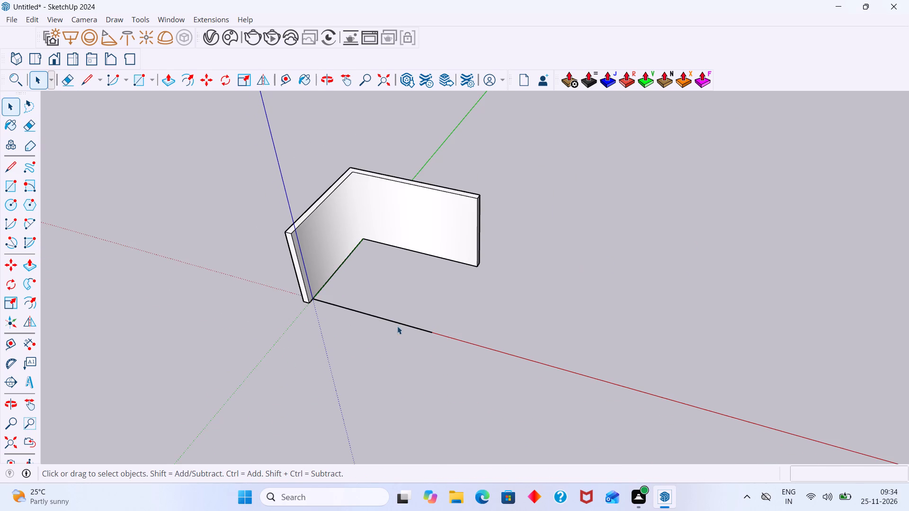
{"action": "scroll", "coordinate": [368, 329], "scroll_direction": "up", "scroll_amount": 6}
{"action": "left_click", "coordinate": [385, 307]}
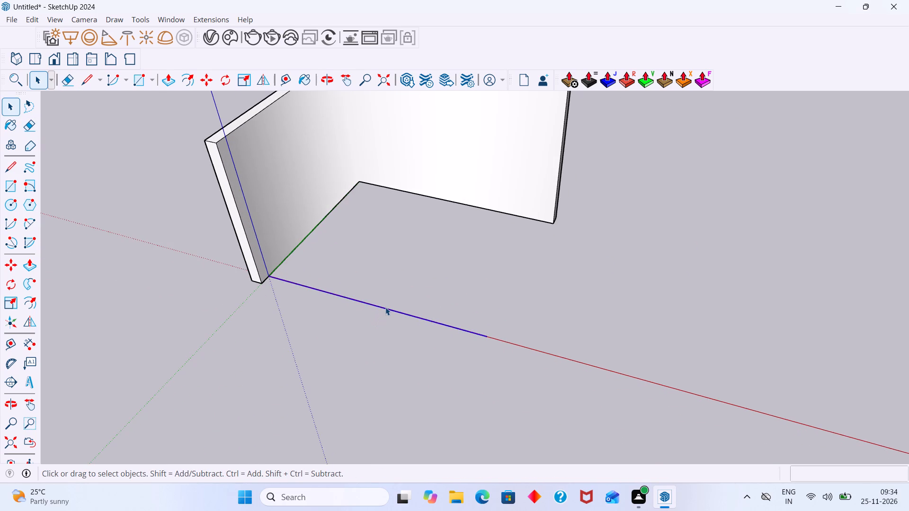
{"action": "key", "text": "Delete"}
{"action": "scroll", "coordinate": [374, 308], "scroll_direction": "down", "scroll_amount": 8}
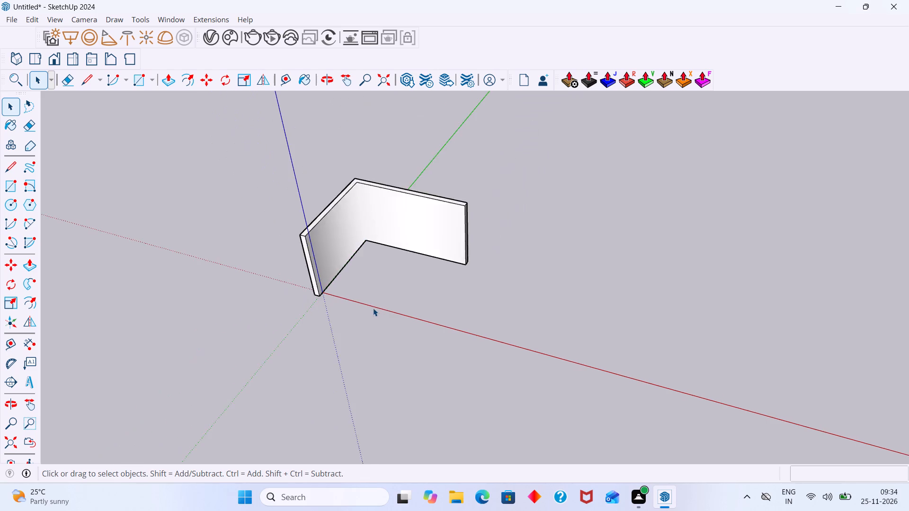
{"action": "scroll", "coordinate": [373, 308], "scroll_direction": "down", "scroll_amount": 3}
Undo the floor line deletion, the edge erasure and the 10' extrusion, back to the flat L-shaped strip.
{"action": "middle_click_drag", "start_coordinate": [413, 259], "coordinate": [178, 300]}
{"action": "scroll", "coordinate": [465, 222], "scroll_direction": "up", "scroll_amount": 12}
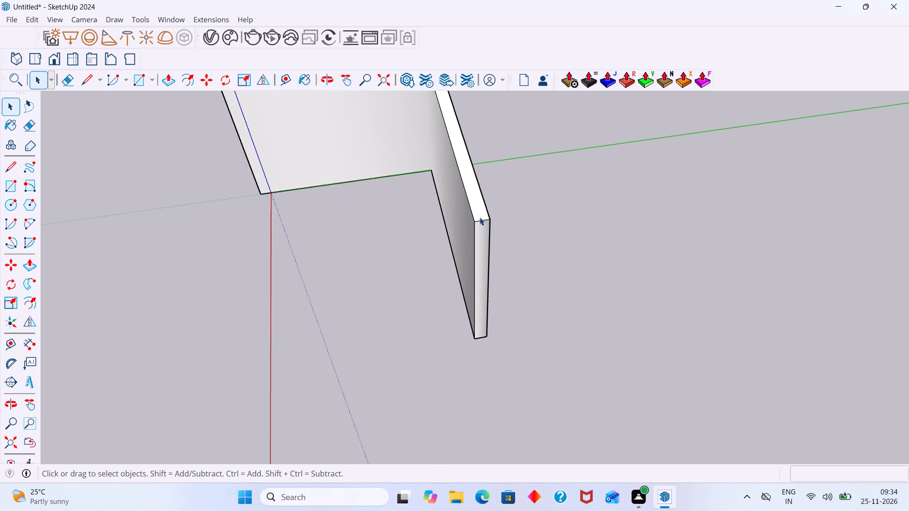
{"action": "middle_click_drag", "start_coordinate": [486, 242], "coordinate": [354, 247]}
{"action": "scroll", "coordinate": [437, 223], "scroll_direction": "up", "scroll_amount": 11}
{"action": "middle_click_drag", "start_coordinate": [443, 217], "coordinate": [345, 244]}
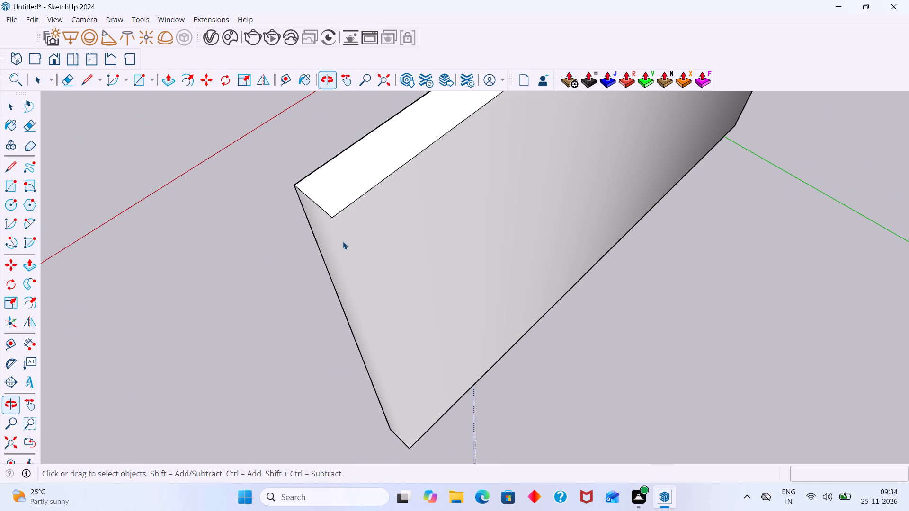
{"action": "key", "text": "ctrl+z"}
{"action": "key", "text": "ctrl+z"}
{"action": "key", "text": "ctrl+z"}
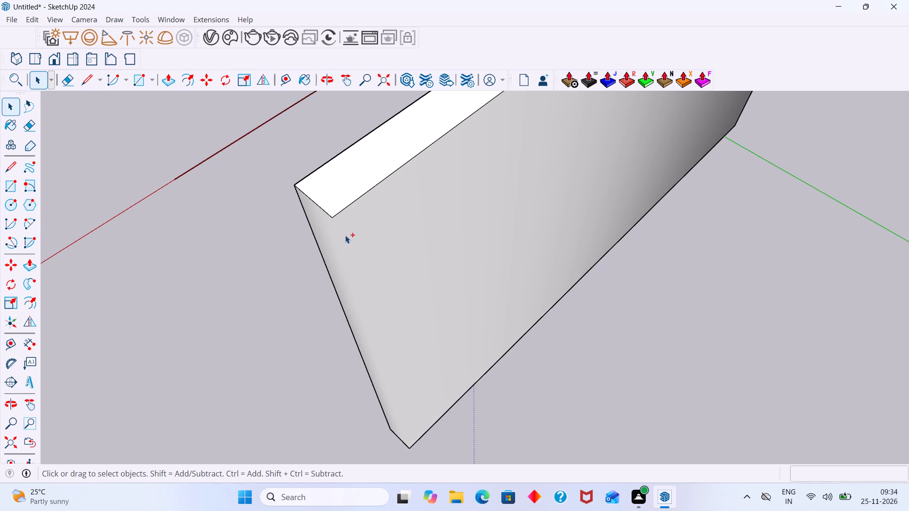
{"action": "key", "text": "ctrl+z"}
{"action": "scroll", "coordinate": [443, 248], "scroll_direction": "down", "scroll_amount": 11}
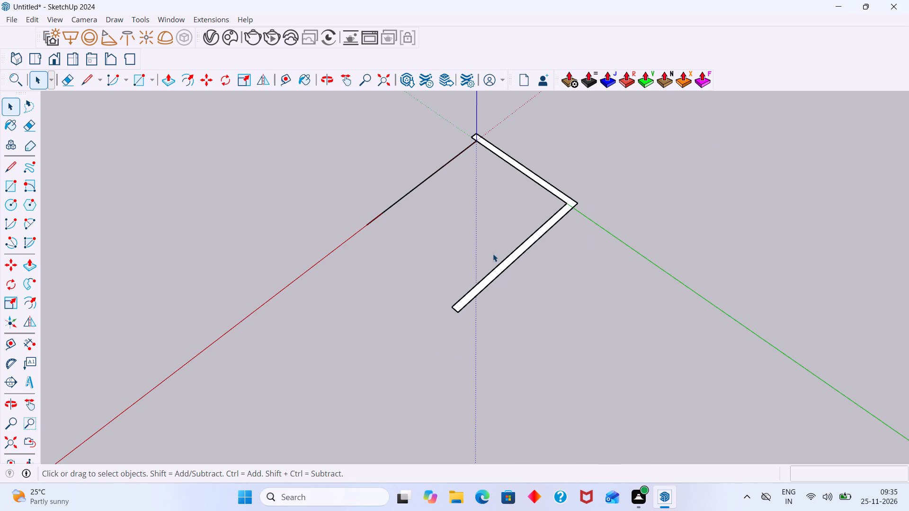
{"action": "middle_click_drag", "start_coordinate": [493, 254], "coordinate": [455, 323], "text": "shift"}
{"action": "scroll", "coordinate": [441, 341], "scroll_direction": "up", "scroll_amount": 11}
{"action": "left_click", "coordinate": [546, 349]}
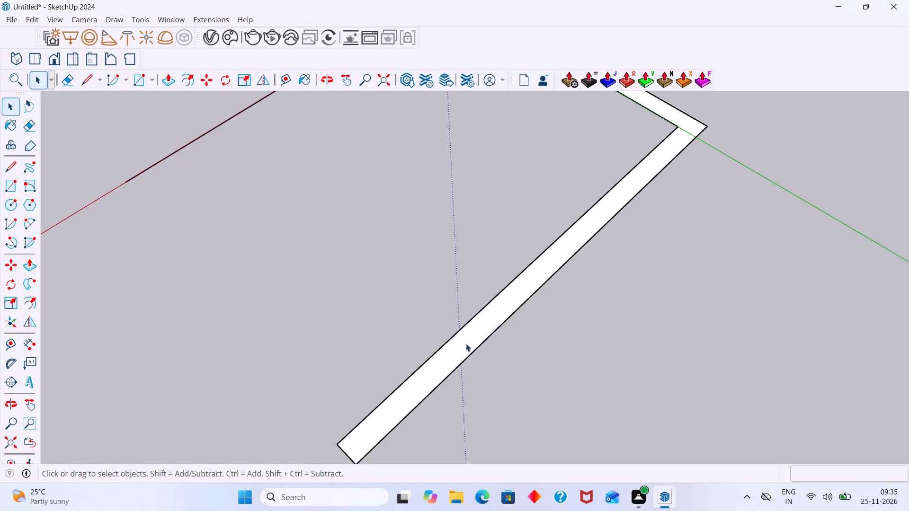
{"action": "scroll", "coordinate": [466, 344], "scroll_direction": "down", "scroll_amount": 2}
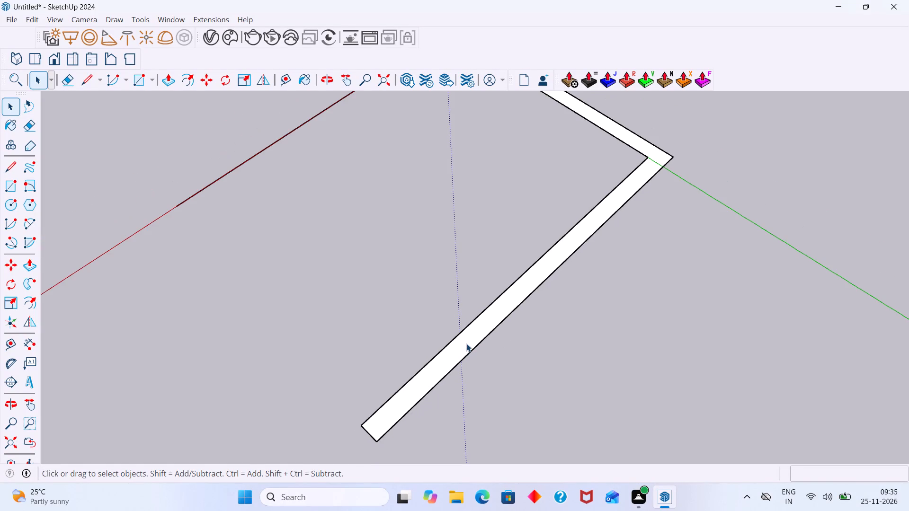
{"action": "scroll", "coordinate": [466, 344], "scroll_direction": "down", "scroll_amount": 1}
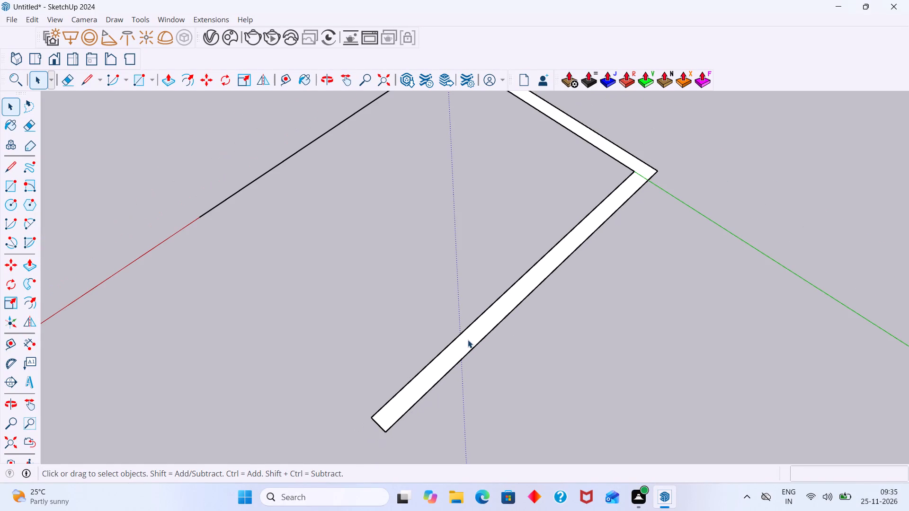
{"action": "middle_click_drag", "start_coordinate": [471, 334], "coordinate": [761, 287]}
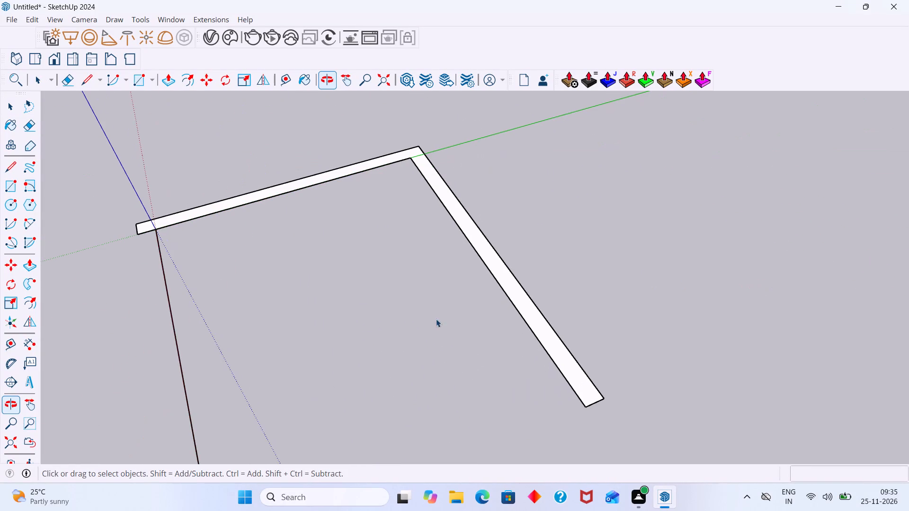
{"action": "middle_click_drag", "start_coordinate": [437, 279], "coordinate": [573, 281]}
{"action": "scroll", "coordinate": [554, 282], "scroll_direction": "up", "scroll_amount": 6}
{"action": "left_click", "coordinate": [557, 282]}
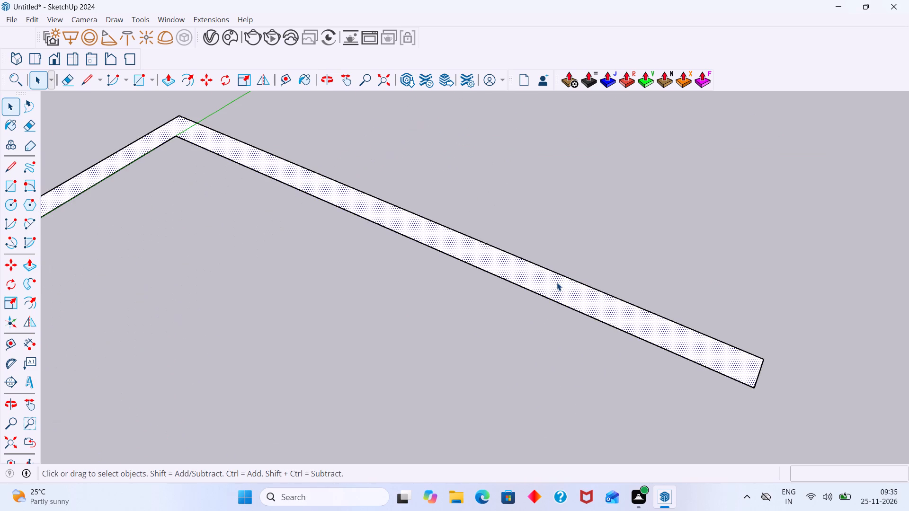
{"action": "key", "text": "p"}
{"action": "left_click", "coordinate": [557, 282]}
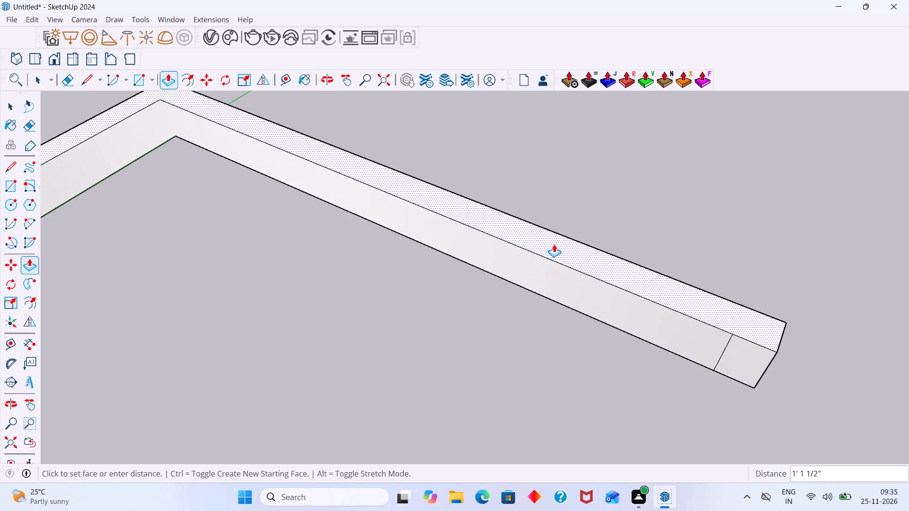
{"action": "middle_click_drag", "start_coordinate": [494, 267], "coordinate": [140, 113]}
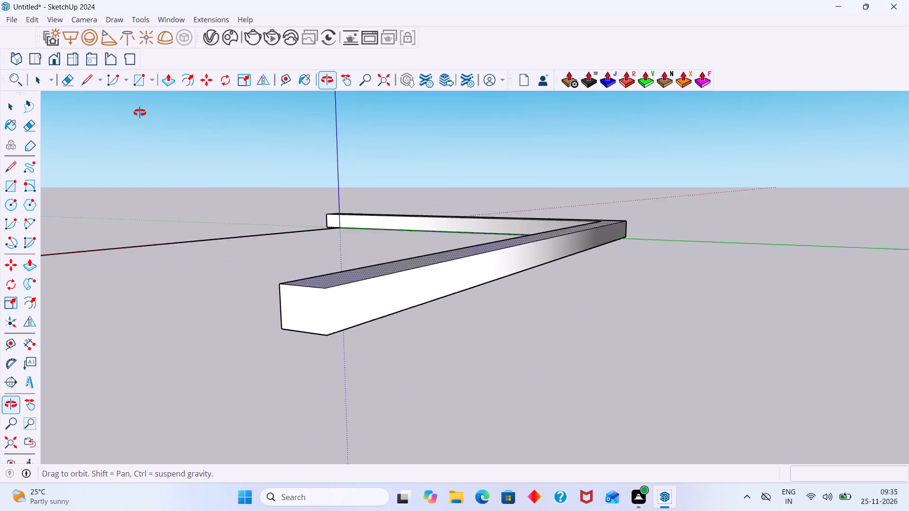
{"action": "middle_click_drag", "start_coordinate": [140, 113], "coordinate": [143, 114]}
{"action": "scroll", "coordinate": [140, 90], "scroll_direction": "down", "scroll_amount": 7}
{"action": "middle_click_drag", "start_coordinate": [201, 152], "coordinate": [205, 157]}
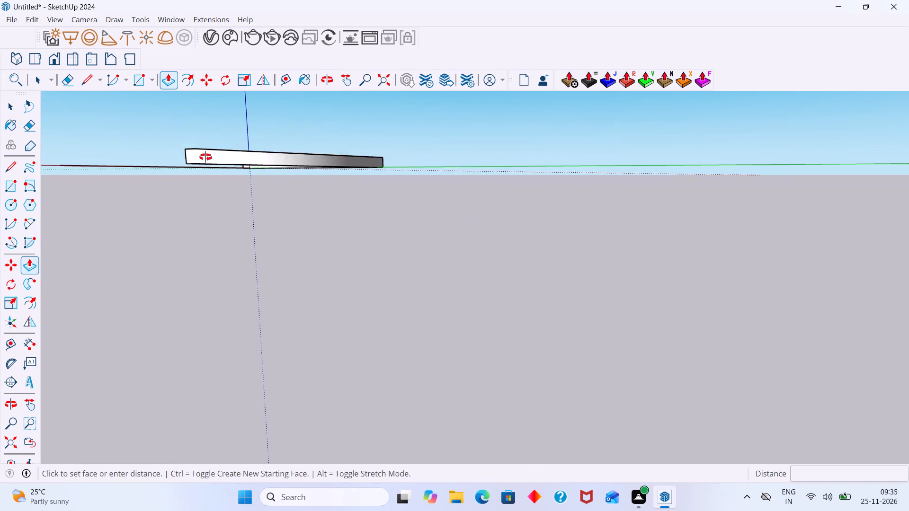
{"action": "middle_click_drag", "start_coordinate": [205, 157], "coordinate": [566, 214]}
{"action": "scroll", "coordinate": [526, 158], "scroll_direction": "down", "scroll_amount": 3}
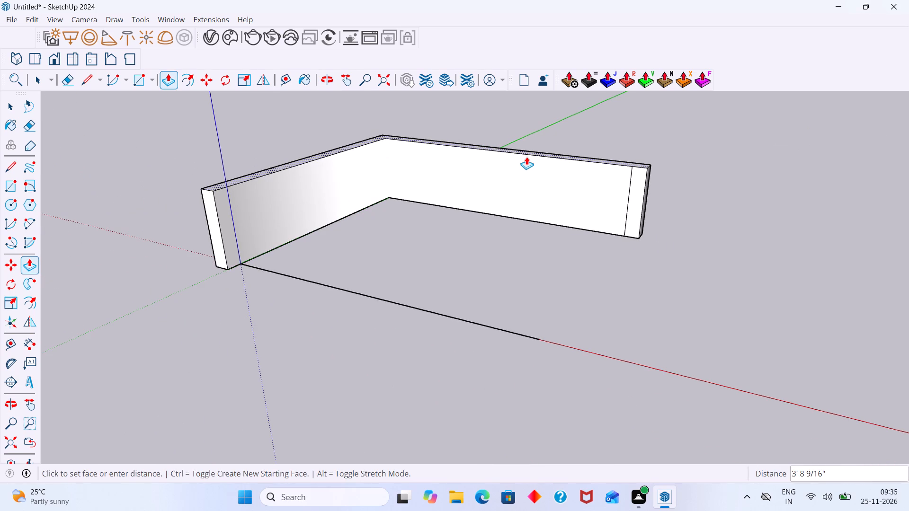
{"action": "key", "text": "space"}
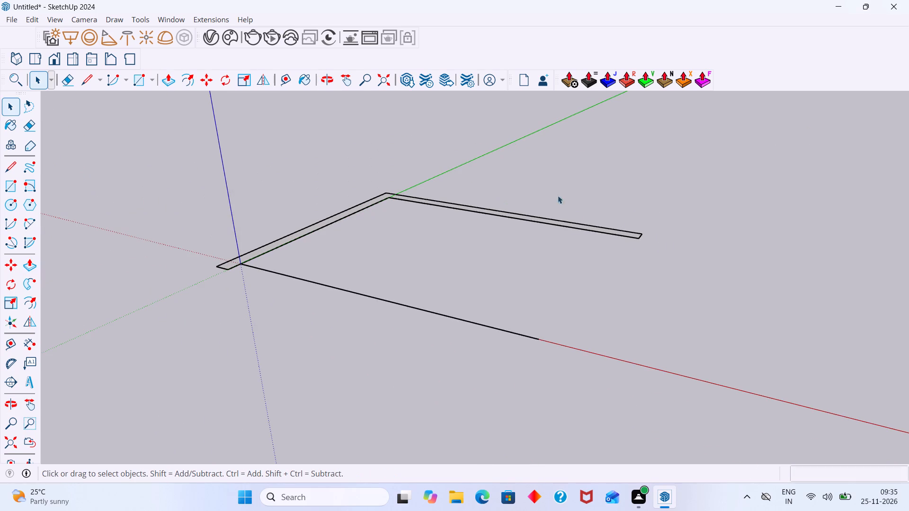
Delete the flat L-shaped strip together with all leftover edges at the origin and along the red axis.
{"action": "middle_click_drag", "start_coordinate": [581, 220], "coordinate": [581, 303]}
{"action": "left_click_drag", "start_coordinate": [674, 286], "coordinate": [366, 141]}
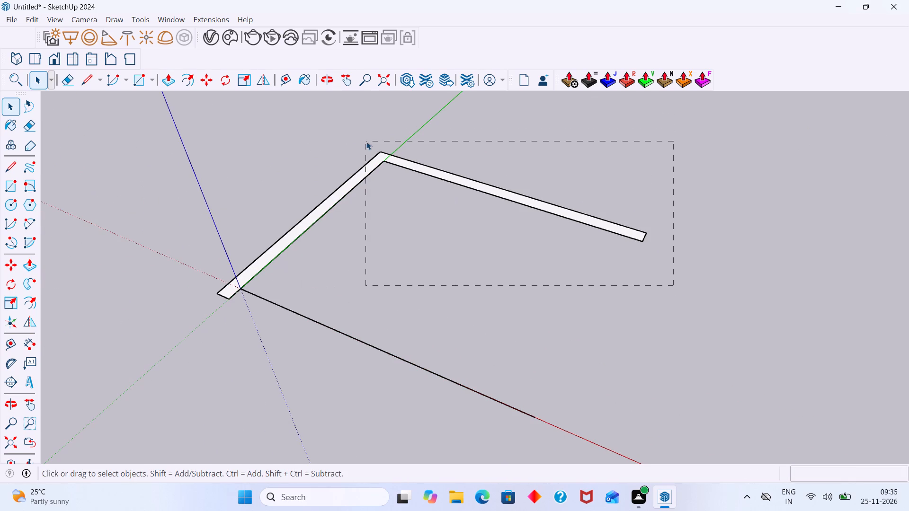
{"action": "left_click_drag", "start_coordinate": [366, 141], "coordinate": [327, 146]}
{"action": "key", "text": "Delete"}
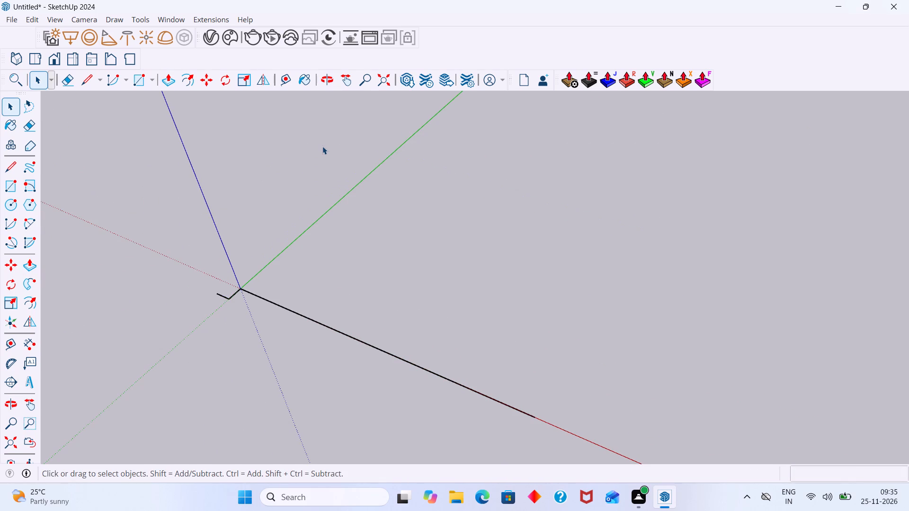
{"action": "scroll", "coordinate": [425, 345], "scroll_direction": "down", "scroll_amount": 3}
{"action": "left_click_drag", "start_coordinate": [499, 411], "coordinate": [299, 273]}
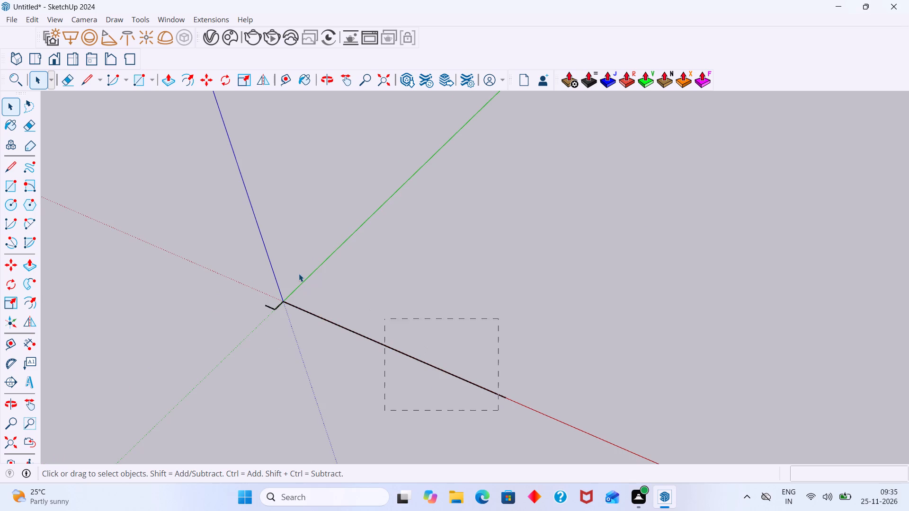
{"action": "left_click_drag", "start_coordinate": [299, 273], "coordinate": [143, 229]}
{"action": "key", "text": "Delete"}
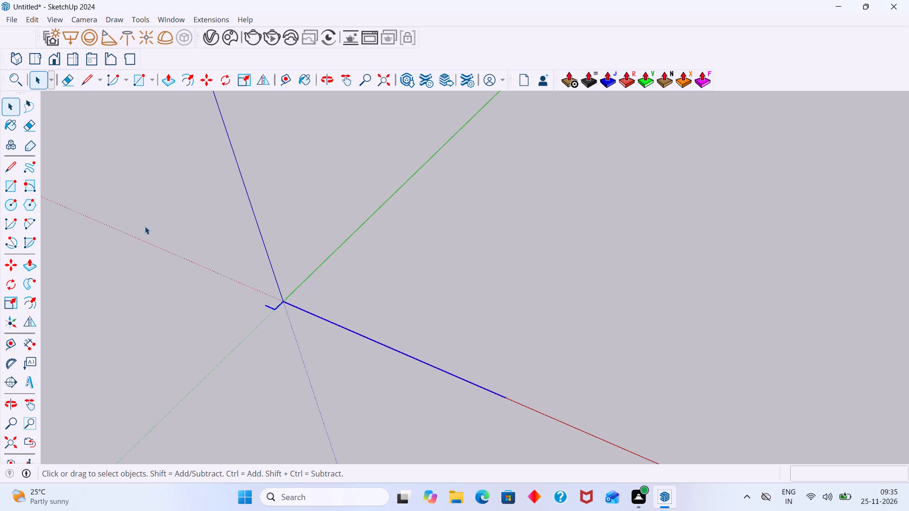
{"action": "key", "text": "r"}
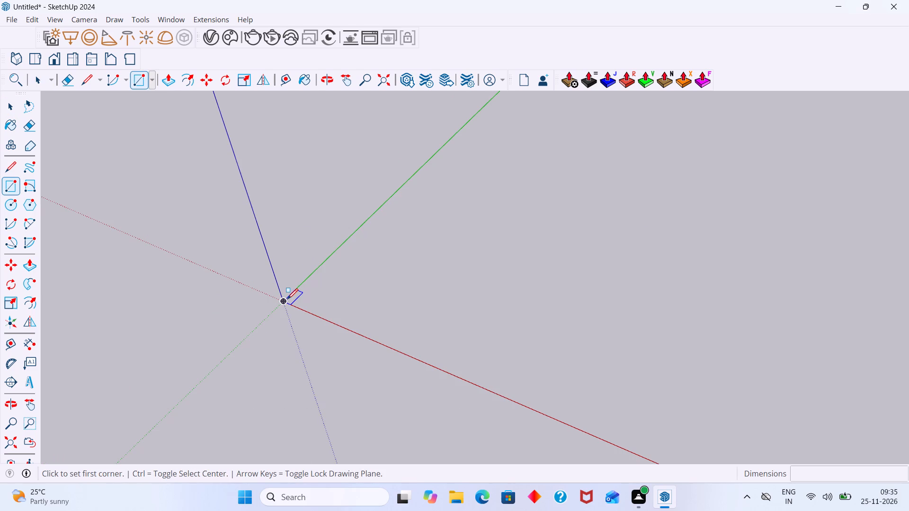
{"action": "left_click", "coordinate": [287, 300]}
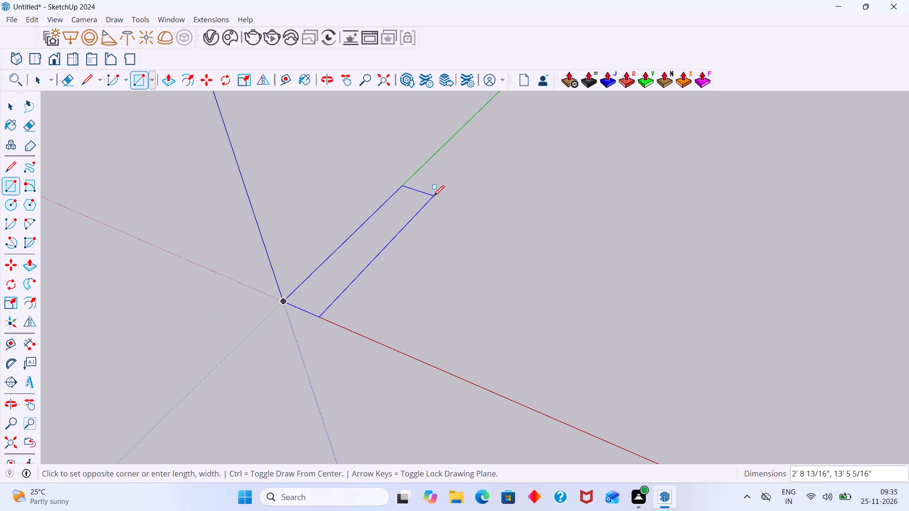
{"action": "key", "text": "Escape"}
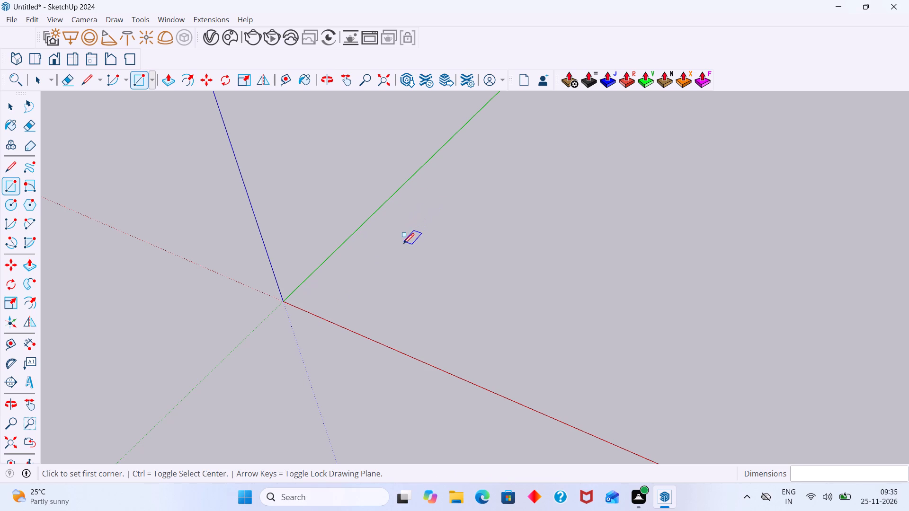
Draw the outer wall edges with the Line tool: 12' from the origin along the green axis, continuing 15' parallel to the red axis.
{"action": "key", "text": "l"}
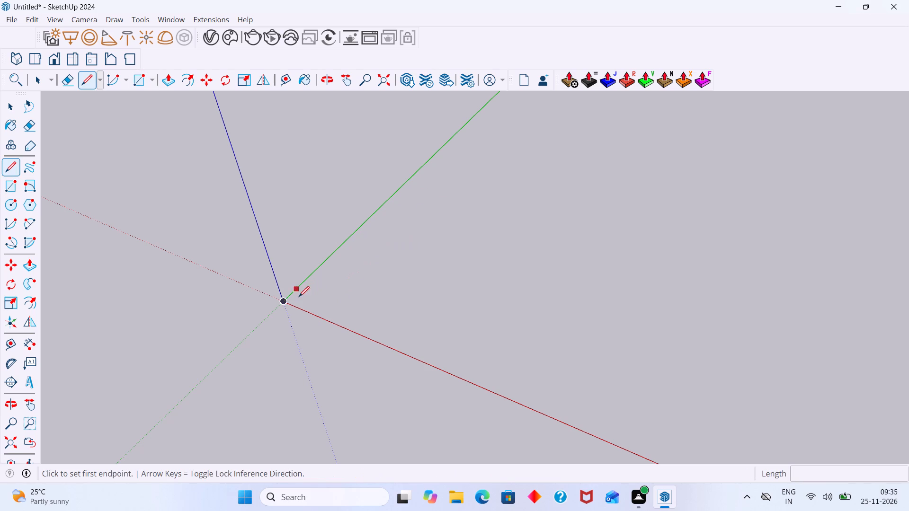
{"action": "left_click", "coordinate": [283, 300]}
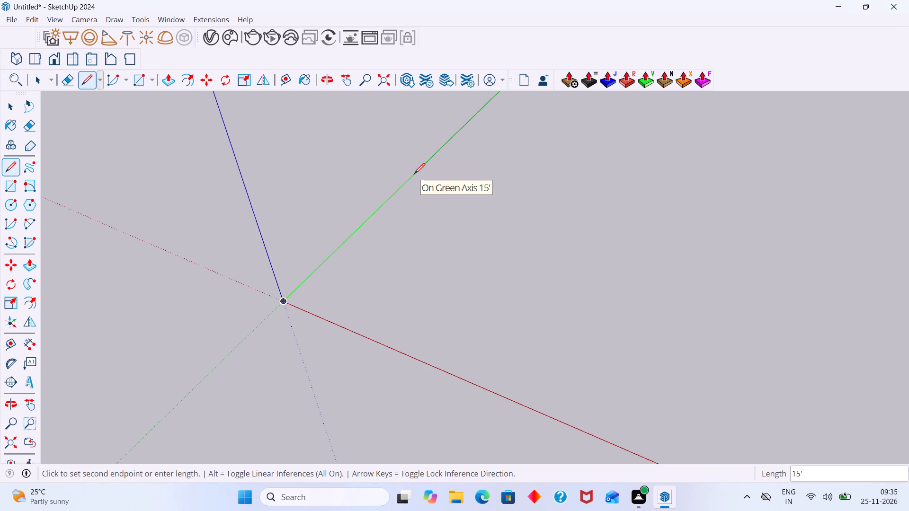
{"action": "type", "text": "12"}
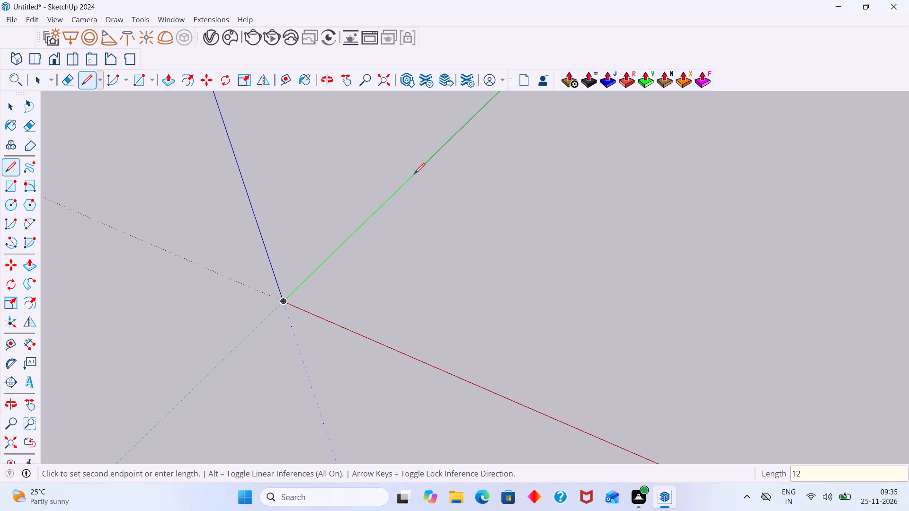
{"action": "key", "text": "apostrophe"}
{"action": "key", "text": "Return"}
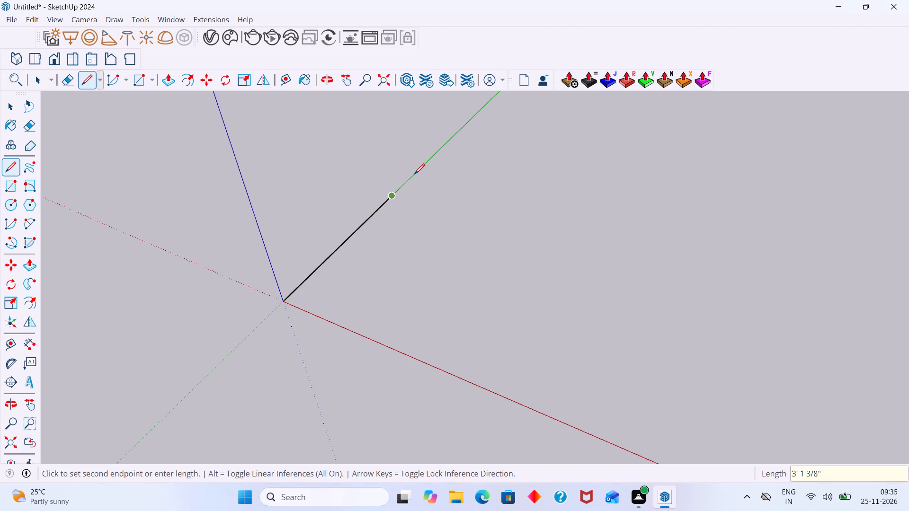
{"action": "scroll", "coordinate": [414, 208], "scroll_direction": "up", "scroll_amount": 3}
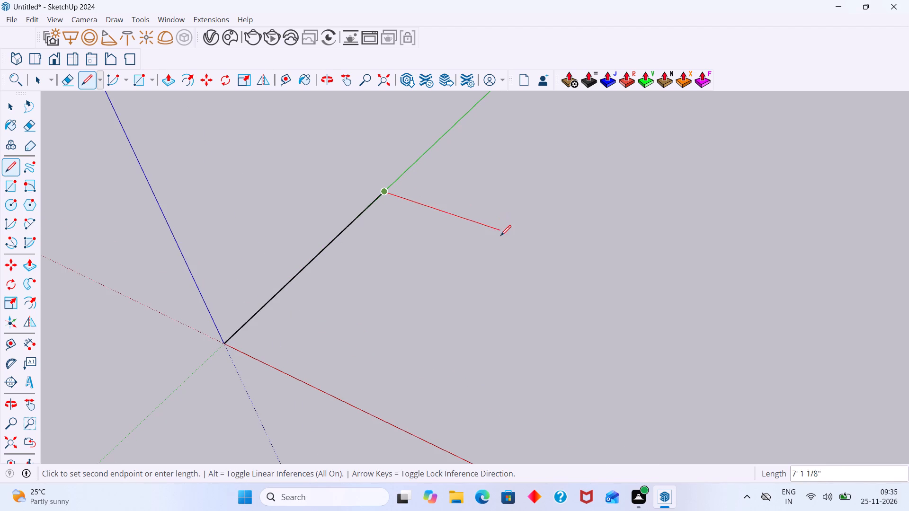
{"action": "type", "text": "15"}
{"action": "key", "text": "apostrophe"}
{"action": "key", "text": "Return"}
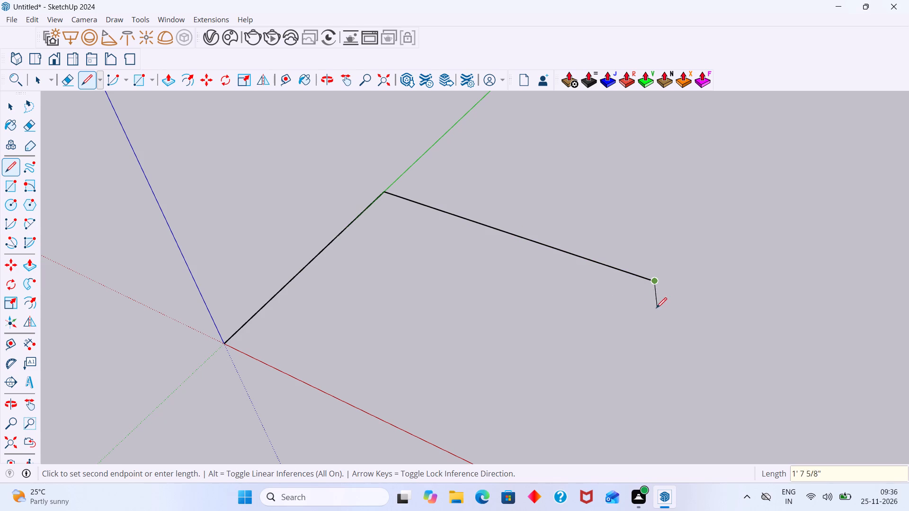
Close the 15' wall strip with a 9" end edge and a parallel edge back to the 12' line.
{"action": "key", "text": "9"}
{"action": "key", "text": "shift+quotedbl"}
{"action": "key", "text": "Return"}
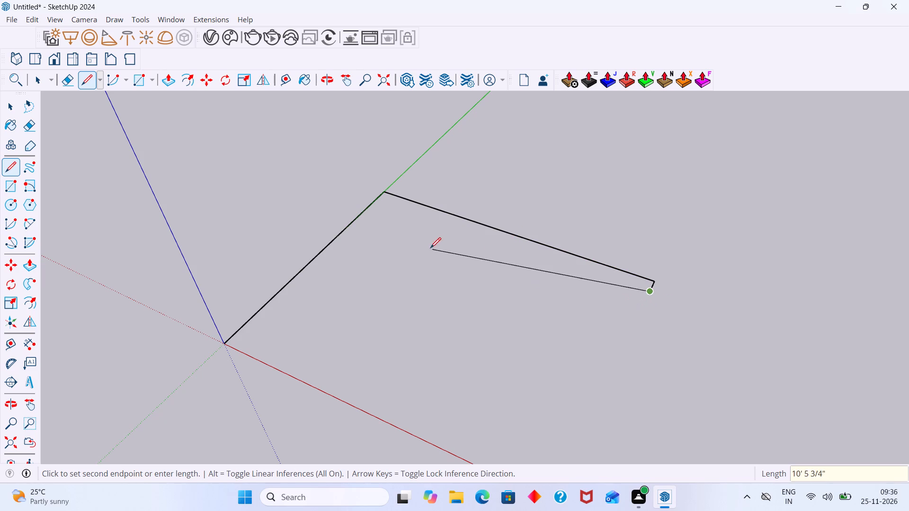
{"action": "left_click", "coordinate": [375, 195]}
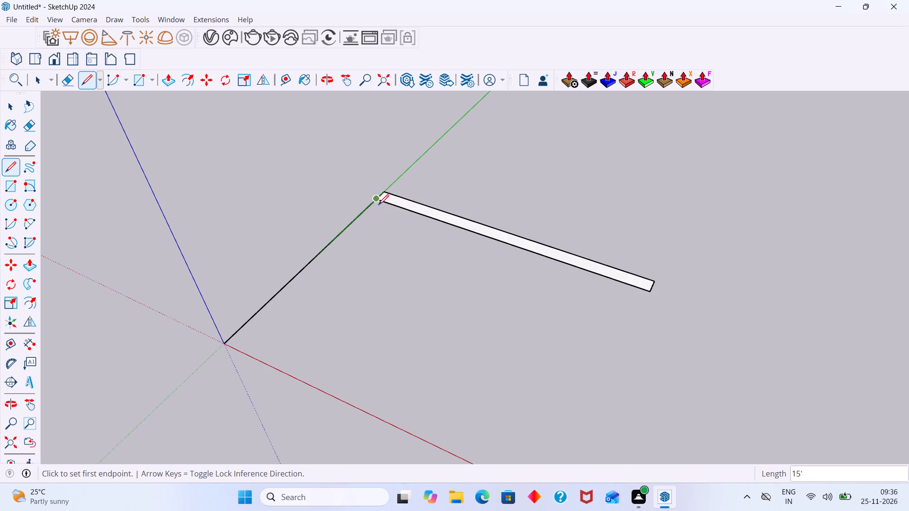
Draw a 9" edge from the origin along the red axis, continuing parallel to the green axis to meet the 15' strip's inner edge.
{"action": "scroll", "coordinate": [375, 211], "scroll_direction": "up", "scroll_amount": 4}
{"action": "scroll", "coordinate": [238, 376], "scroll_direction": "down", "scroll_amount": 9}
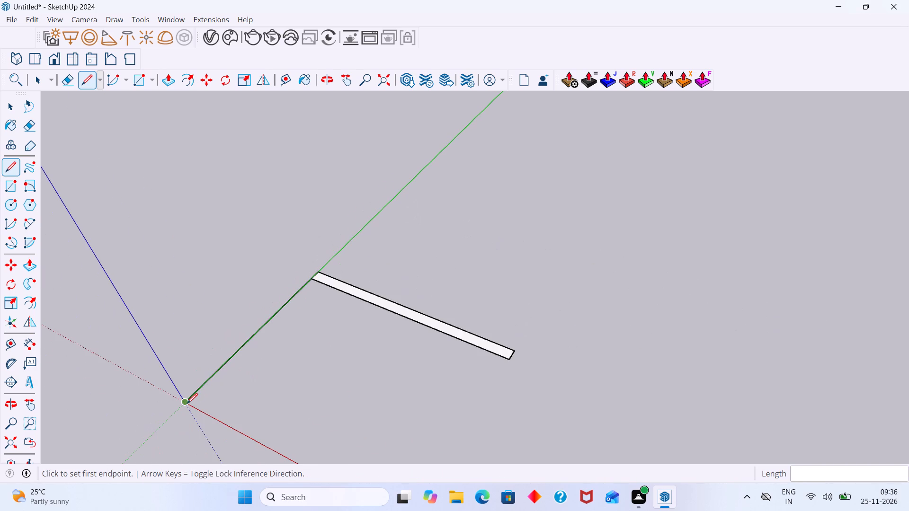
{"action": "left_click", "coordinate": [187, 404]}
{"action": "scroll", "coordinate": [196, 403], "scroll_direction": "up", "scroll_amount": 6}
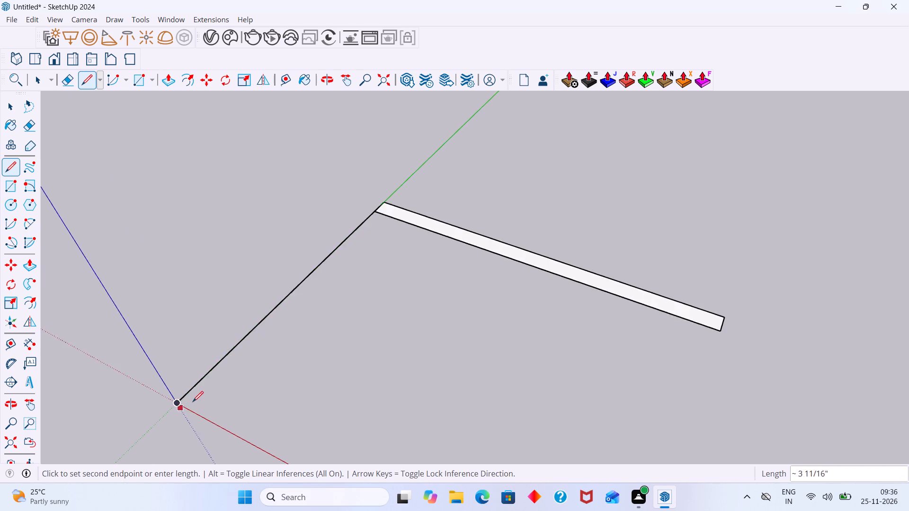
{"action": "middle_click_drag", "start_coordinate": [194, 395], "coordinate": [225, 326]}
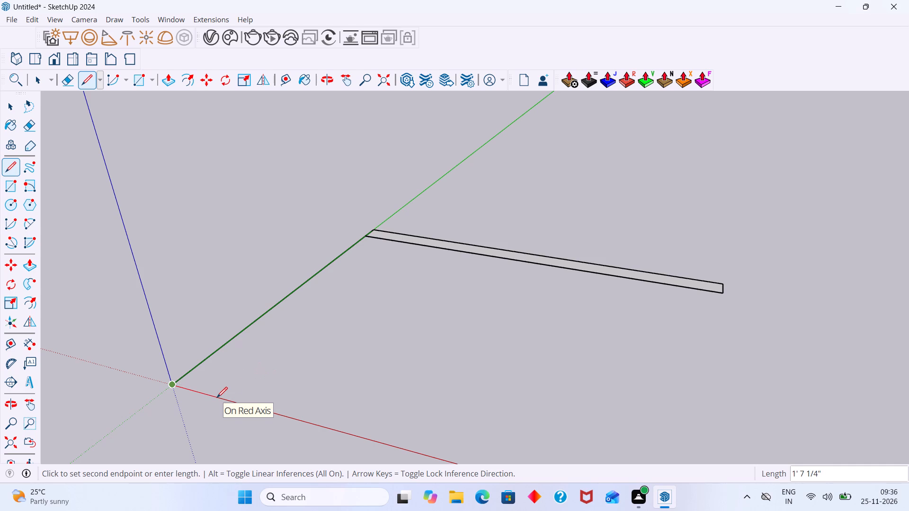
{"action": "type", "text": "9\""}
{"action": "key", "text": "Return"}
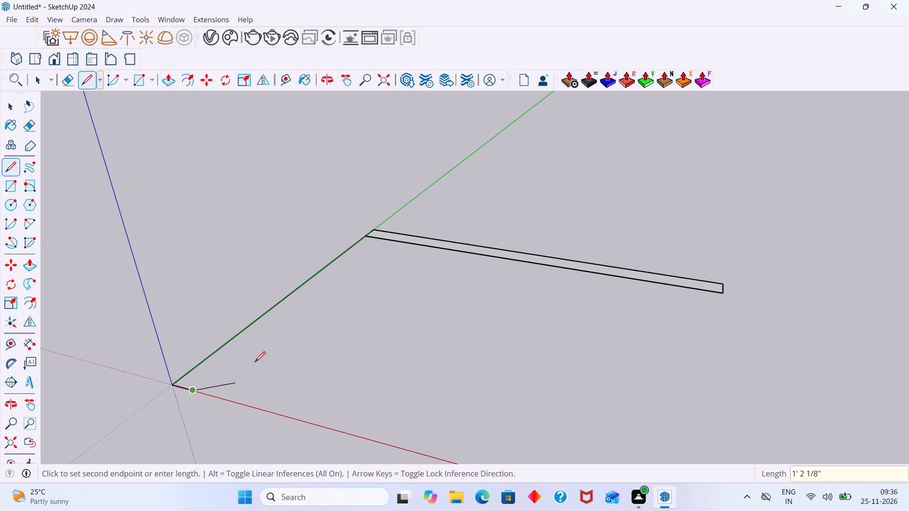
{"action": "left_click", "coordinate": [381, 237]}
{"action": "key", "text": "space"}
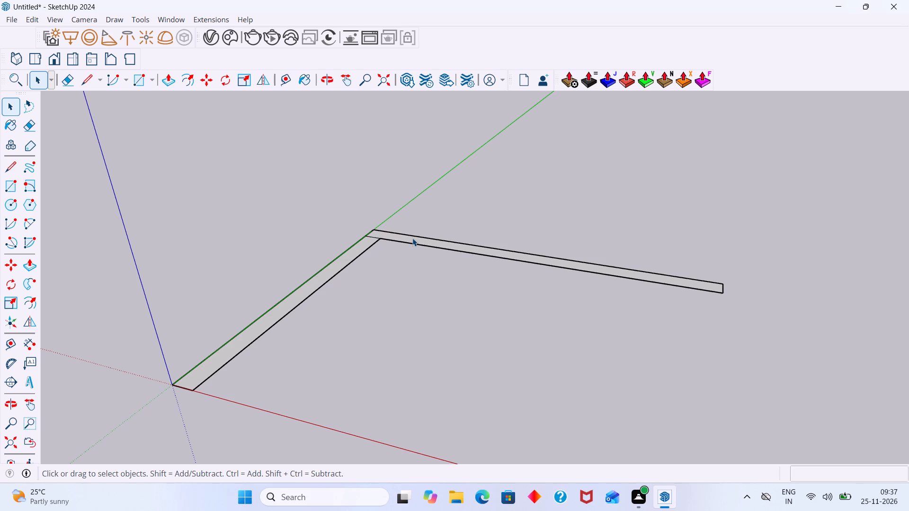
Erase the short dividing edge at the inner corner where the two wall strips meet.
{"action": "scroll", "coordinate": [391, 235], "scroll_direction": "up", "scroll_amount": 6}
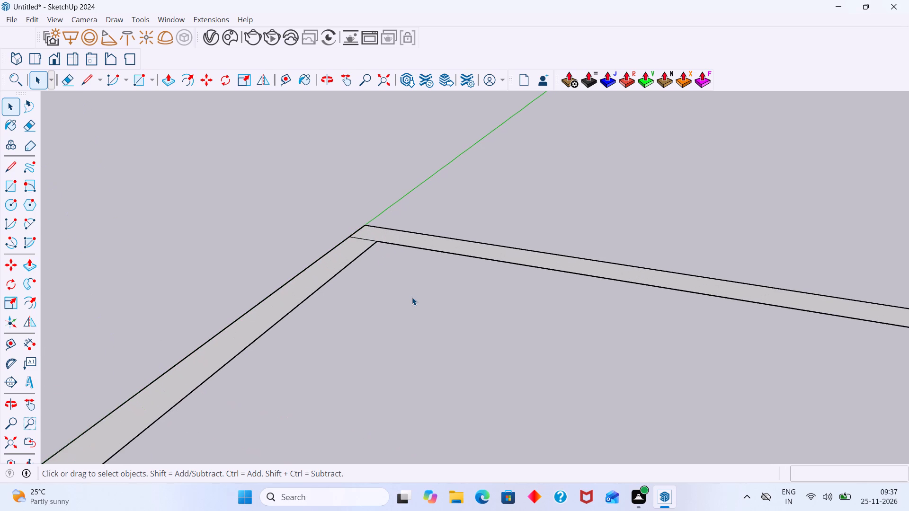
{"action": "scroll", "coordinate": [412, 303], "scroll_direction": "down", "scroll_amount": 4}
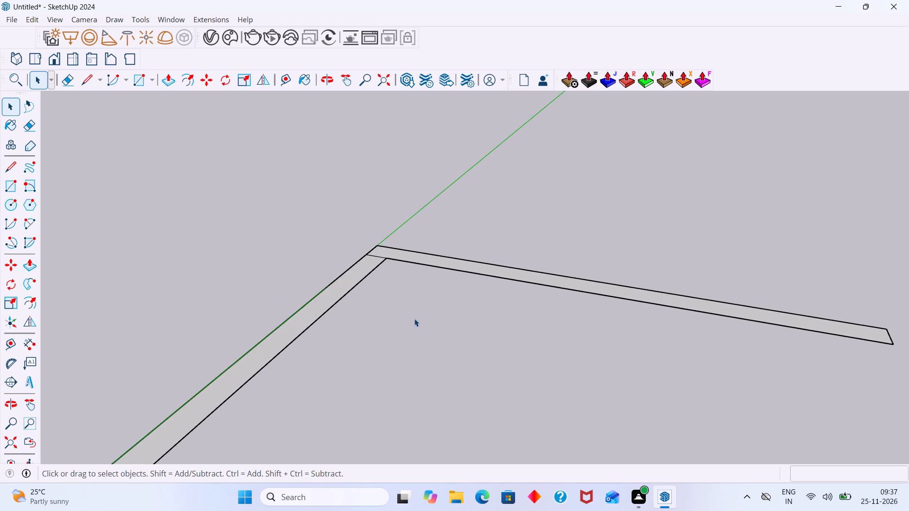
{"action": "scroll", "coordinate": [375, 258], "scroll_direction": "up", "scroll_amount": 6}
{"action": "left_click", "coordinate": [383, 253]}
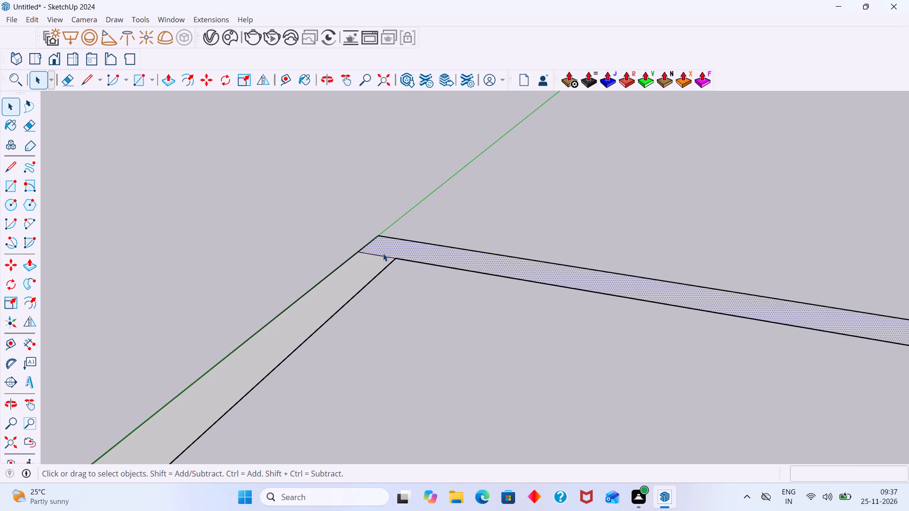
{"action": "left_click", "coordinate": [383, 256]}
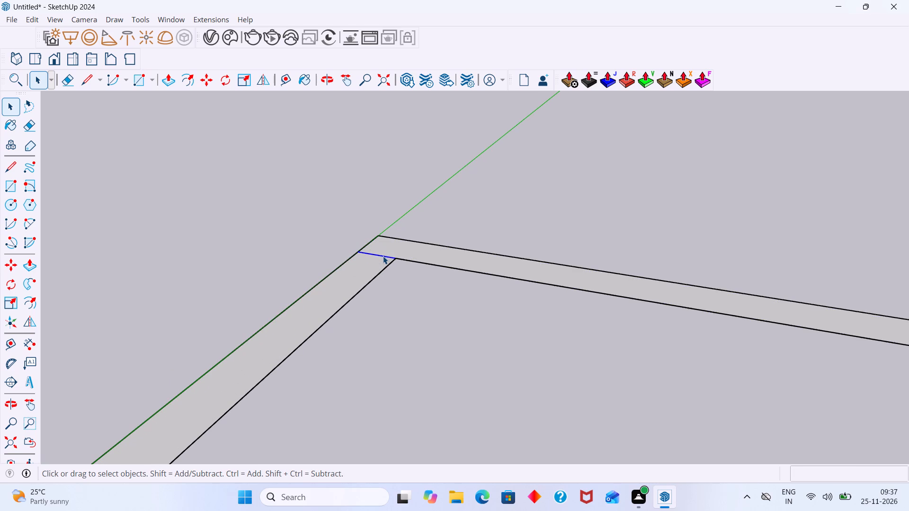
{"action": "key", "text": "e"}
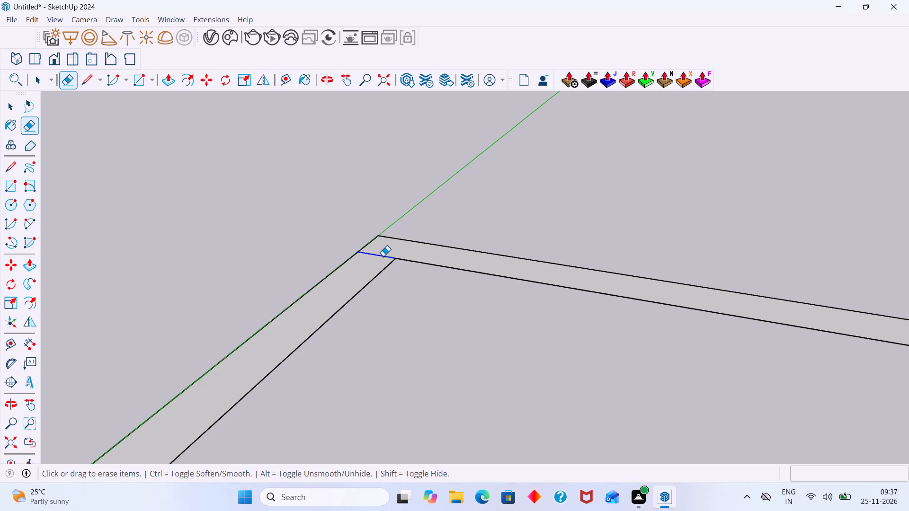
{"action": "scroll", "coordinate": [374, 251], "scroll_direction": "up", "scroll_amount": 1}
{"action": "left_click_drag", "start_coordinate": [374, 251], "coordinate": [359, 264]}
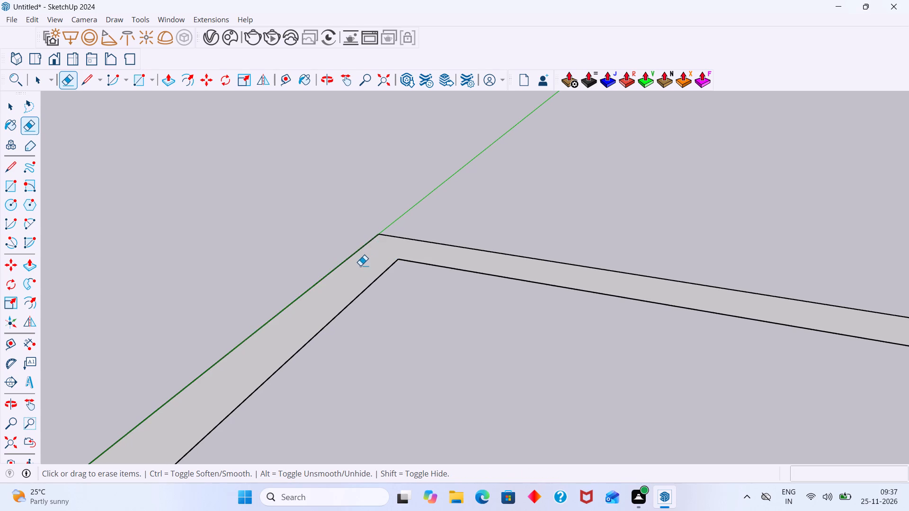
{"action": "scroll", "coordinate": [368, 265], "scroll_direction": "up", "scroll_amount": 1}
{"action": "scroll", "coordinate": [368, 265], "scroll_direction": "down", "scroll_amount": 14}
{"action": "key", "text": "space"}
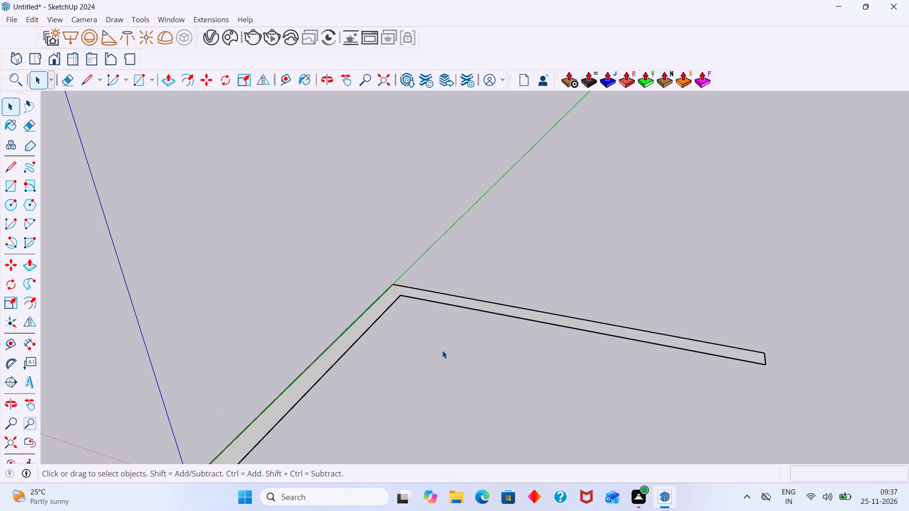
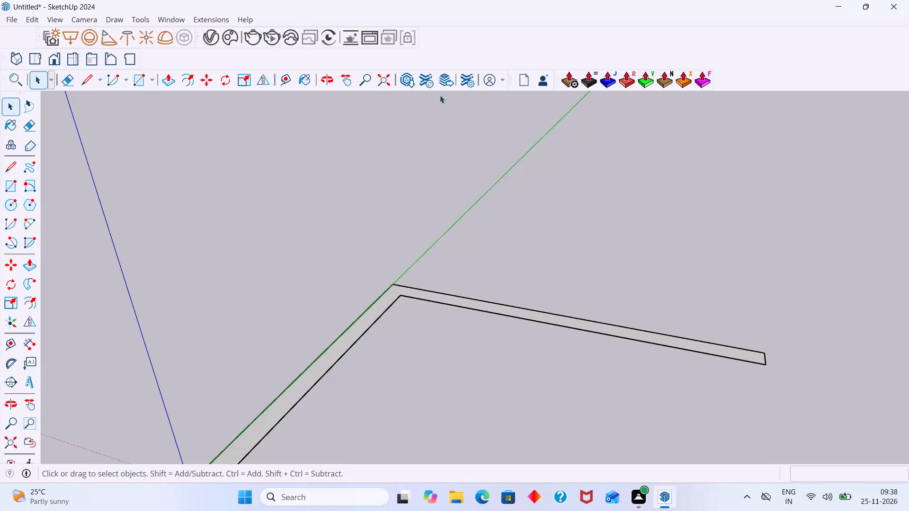
Push/Pull the L-shaped wall footprint face up to a height of 10'.
{"action": "middle_click_drag", "start_coordinate": [431, 93], "coordinate": [379, 48]}
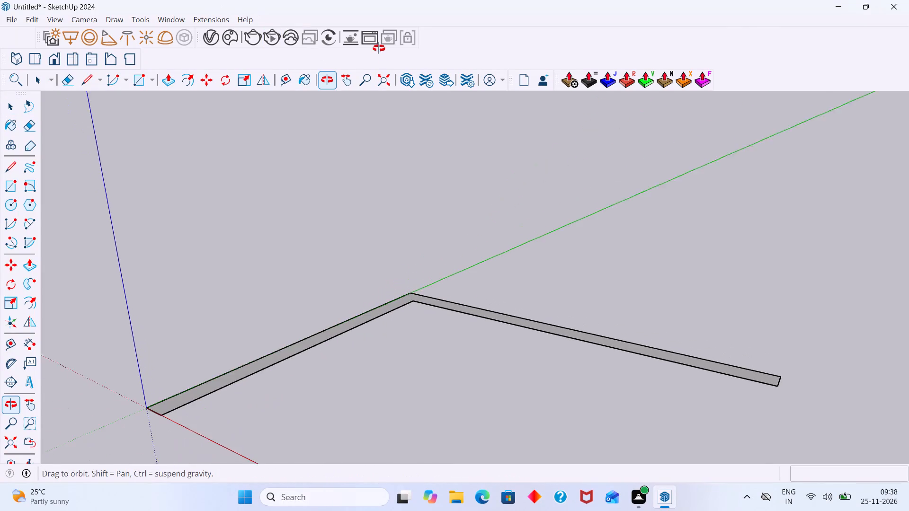
{"action": "middle_click_drag", "start_coordinate": [379, 48], "coordinate": [377, 48]}
{"action": "scroll", "coordinate": [277, 252], "scroll_direction": "up", "scroll_amount": 3}
{"action": "scroll", "coordinate": [331, 267], "scroll_direction": "down", "scroll_amount": 8}
{"action": "middle_click_drag", "start_coordinate": [366, 289], "coordinate": [375, 363]}
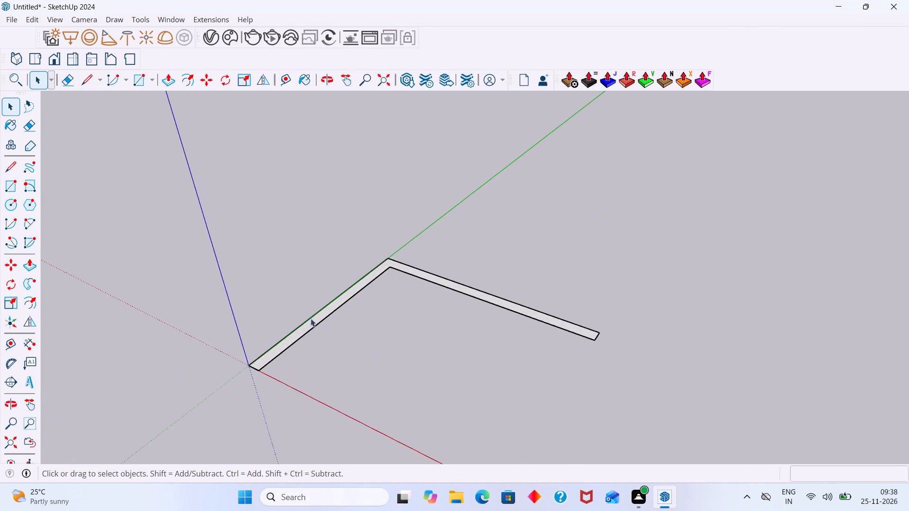
{"action": "scroll", "coordinate": [309, 317], "scroll_direction": "up", "scroll_amount": 7}
{"action": "left_click", "coordinate": [317, 321]}
{"action": "scroll", "coordinate": [321, 318], "scroll_direction": "up", "scroll_amount": 1}
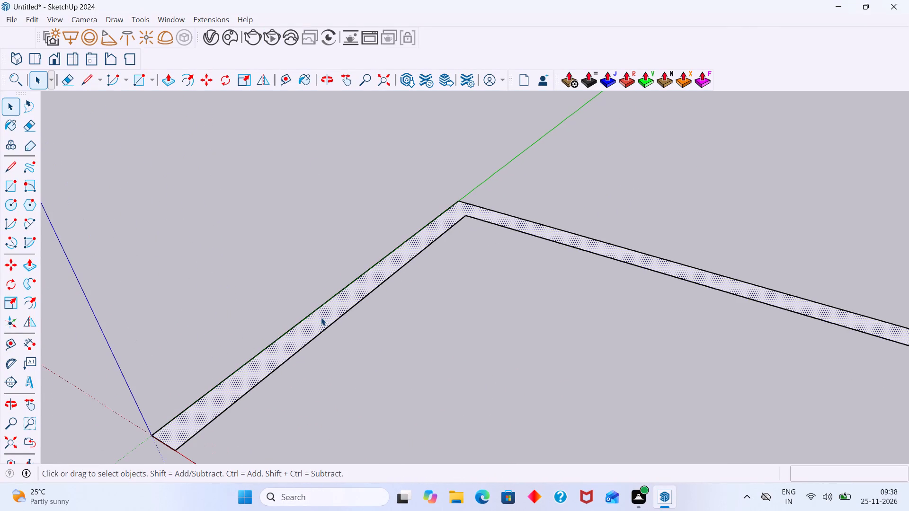
{"action": "key", "text": "p"}
{"action": "left_click", "coordinate": [321, 317]}
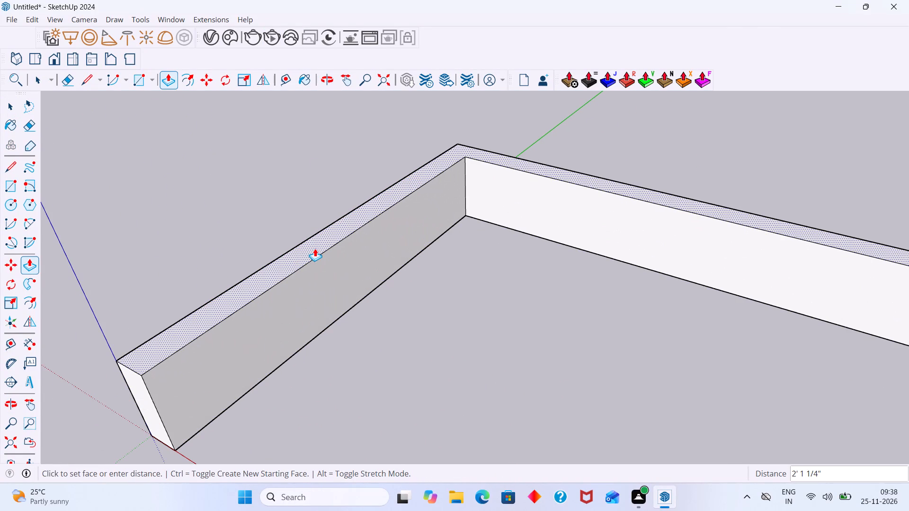
{"action": "type", "text": "10'"}
{"action": "key", "text": "Return"}
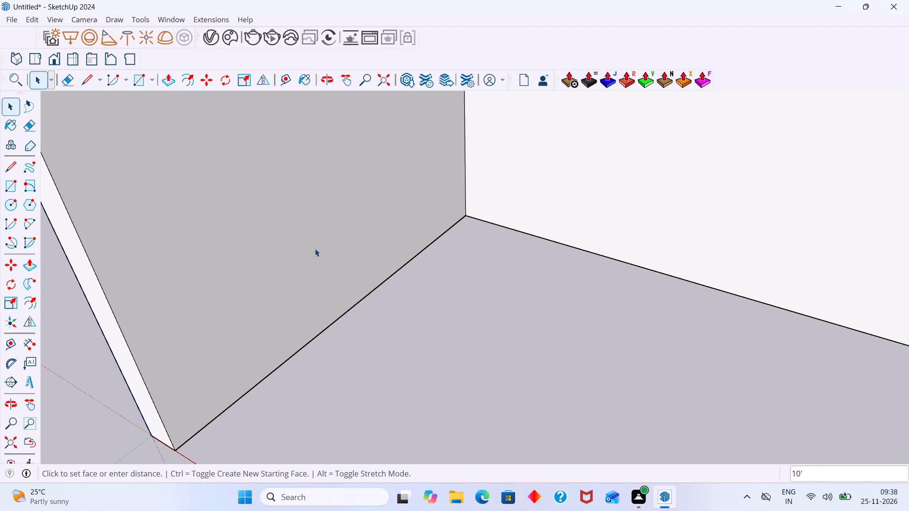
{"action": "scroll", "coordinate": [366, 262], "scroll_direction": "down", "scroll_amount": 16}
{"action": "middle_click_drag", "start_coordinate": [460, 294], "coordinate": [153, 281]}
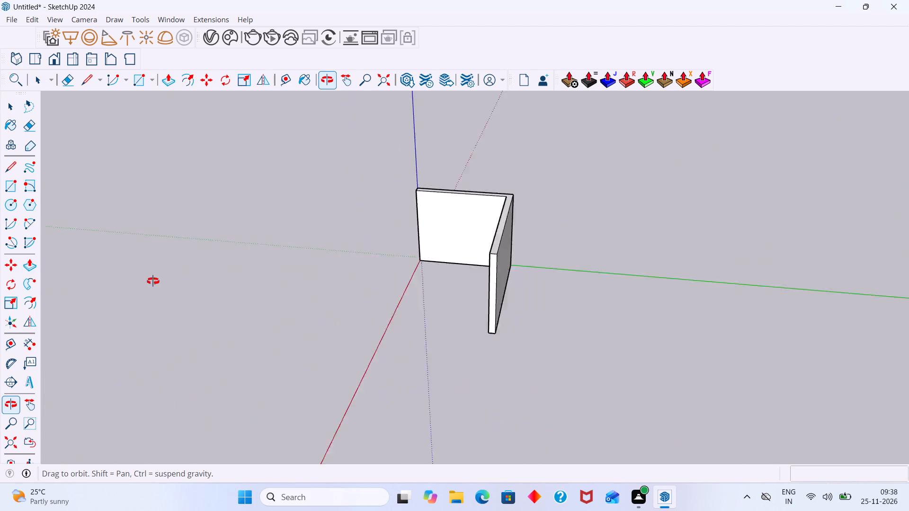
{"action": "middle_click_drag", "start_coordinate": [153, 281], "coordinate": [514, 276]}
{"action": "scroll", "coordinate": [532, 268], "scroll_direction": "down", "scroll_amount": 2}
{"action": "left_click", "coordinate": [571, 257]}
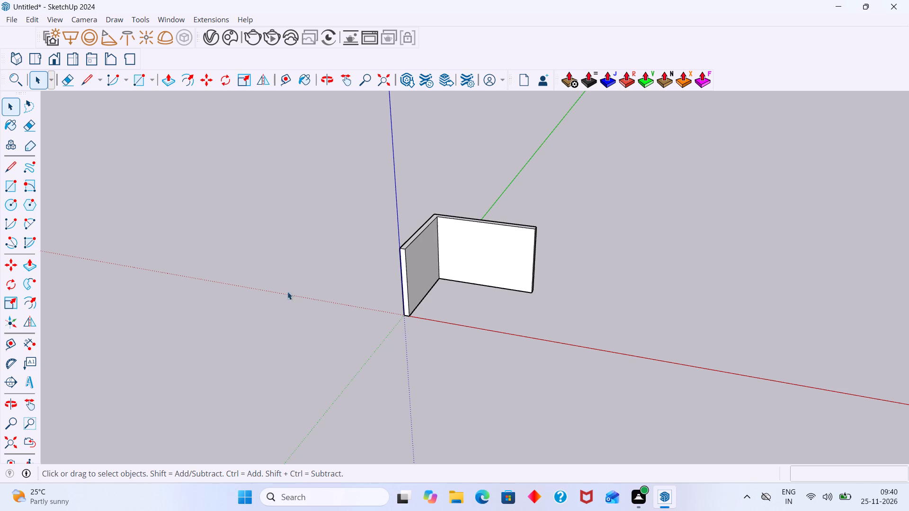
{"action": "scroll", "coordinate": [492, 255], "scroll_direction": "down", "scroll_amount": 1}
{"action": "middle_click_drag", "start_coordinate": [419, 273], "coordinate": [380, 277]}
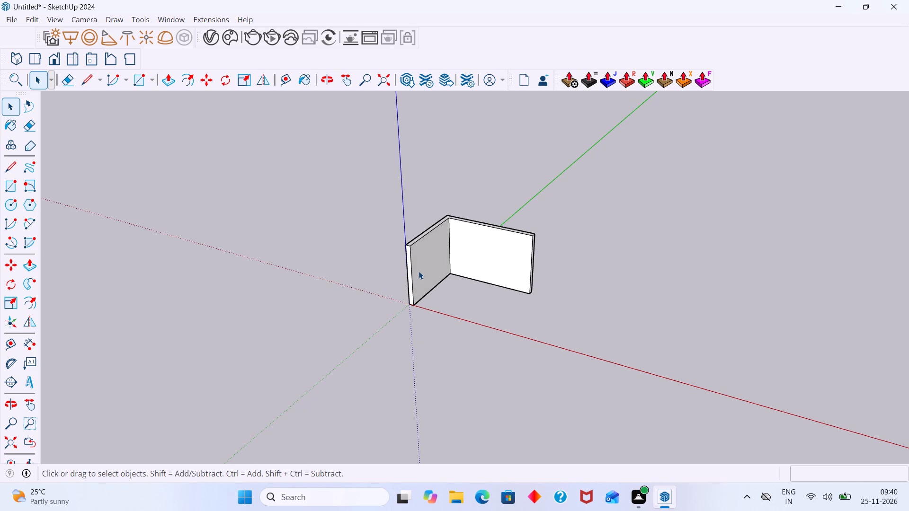
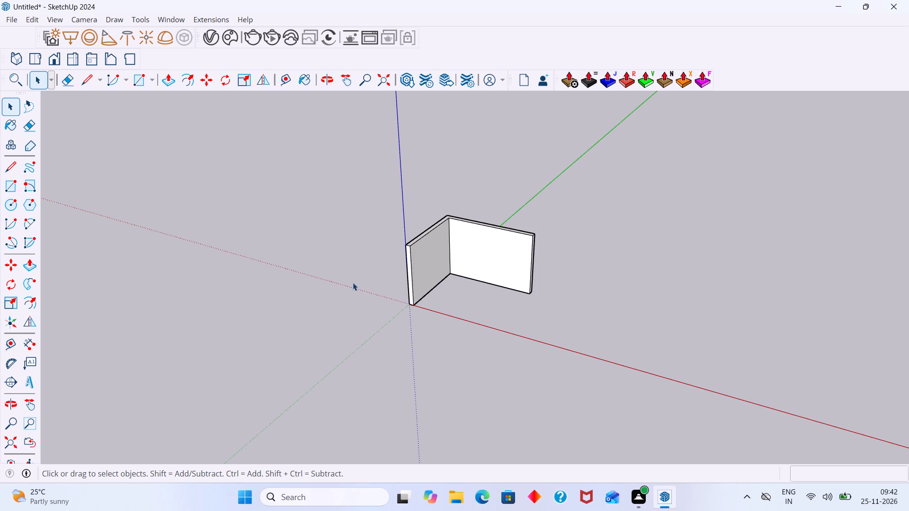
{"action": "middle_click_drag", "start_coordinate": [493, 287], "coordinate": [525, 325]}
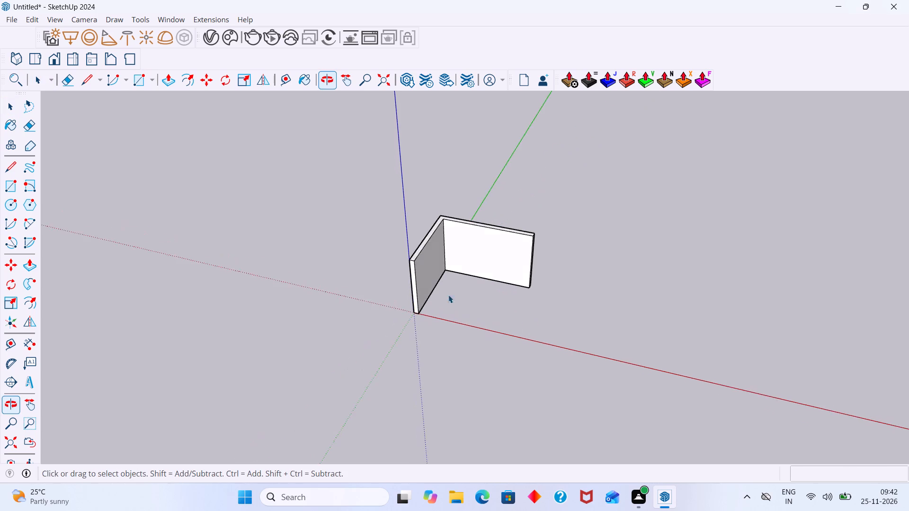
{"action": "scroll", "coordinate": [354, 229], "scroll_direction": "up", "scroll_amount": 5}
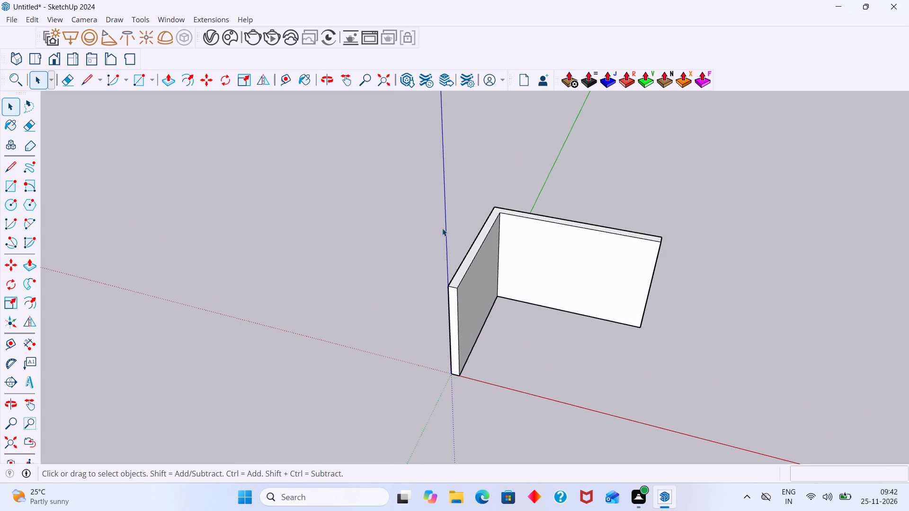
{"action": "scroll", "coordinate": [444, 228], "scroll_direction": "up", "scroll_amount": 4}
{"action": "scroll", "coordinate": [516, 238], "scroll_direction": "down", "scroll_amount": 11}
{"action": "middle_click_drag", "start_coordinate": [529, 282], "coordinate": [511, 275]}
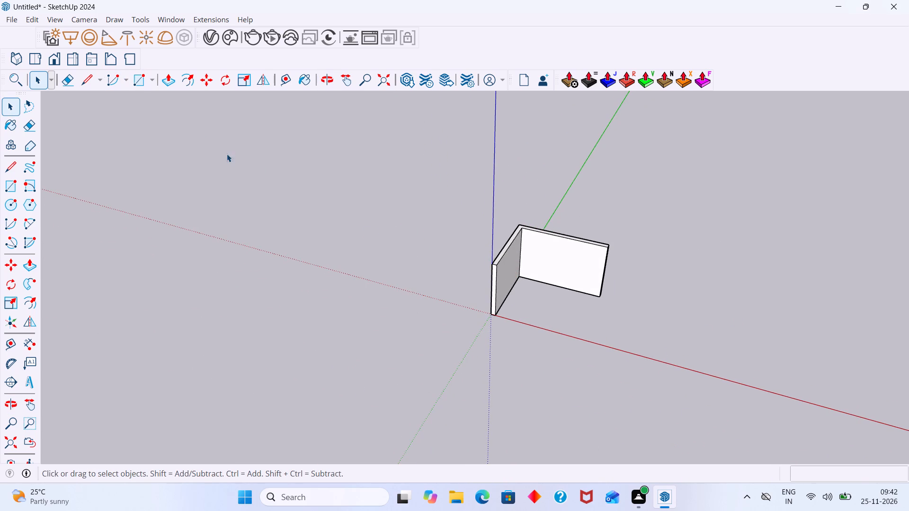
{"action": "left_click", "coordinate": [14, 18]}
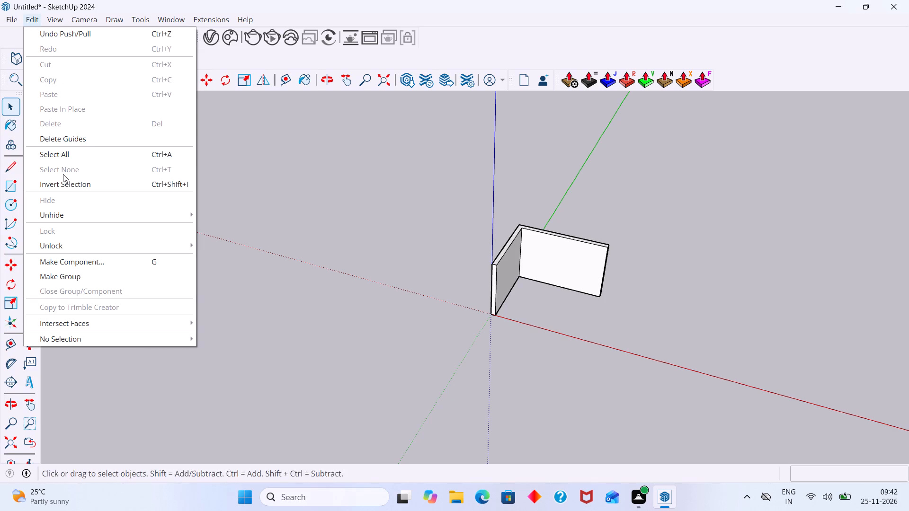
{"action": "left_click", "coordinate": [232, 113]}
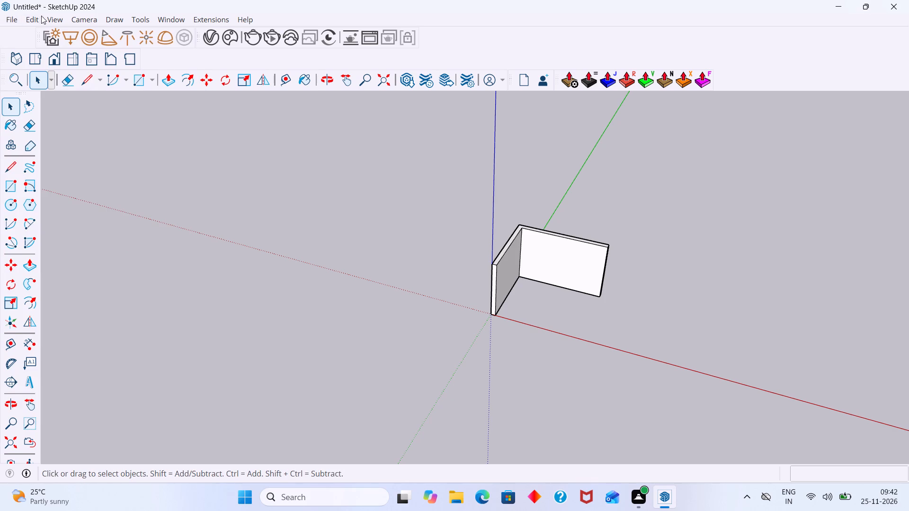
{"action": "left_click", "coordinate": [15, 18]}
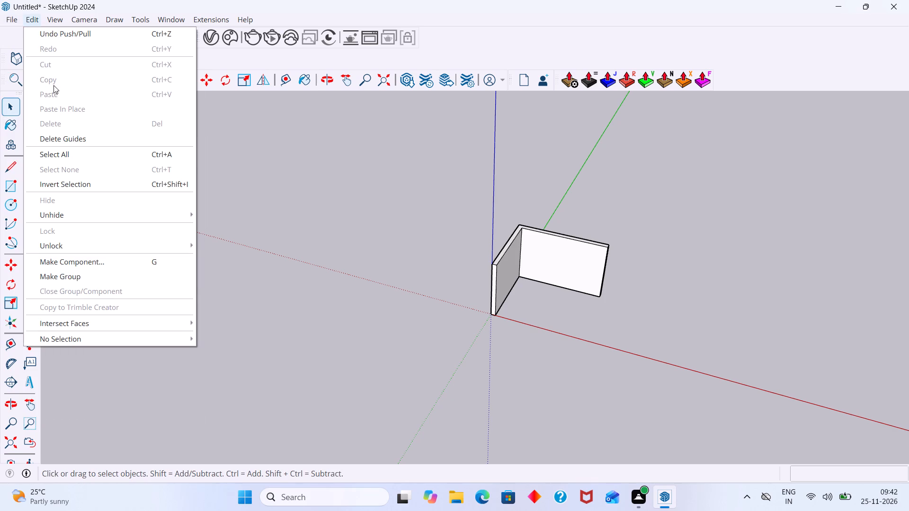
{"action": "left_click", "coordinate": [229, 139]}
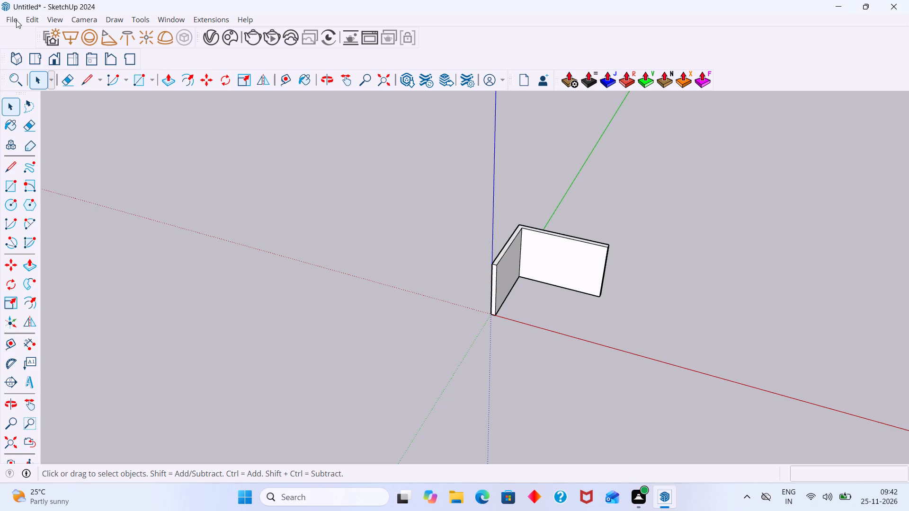
Start saving the model as a SketchUp file in the Documents folder and clear the default file name.
{"action": "left_click", "coordinate": [16, 18]}
{"action": "left_click", "coordinate": [41, 77]}
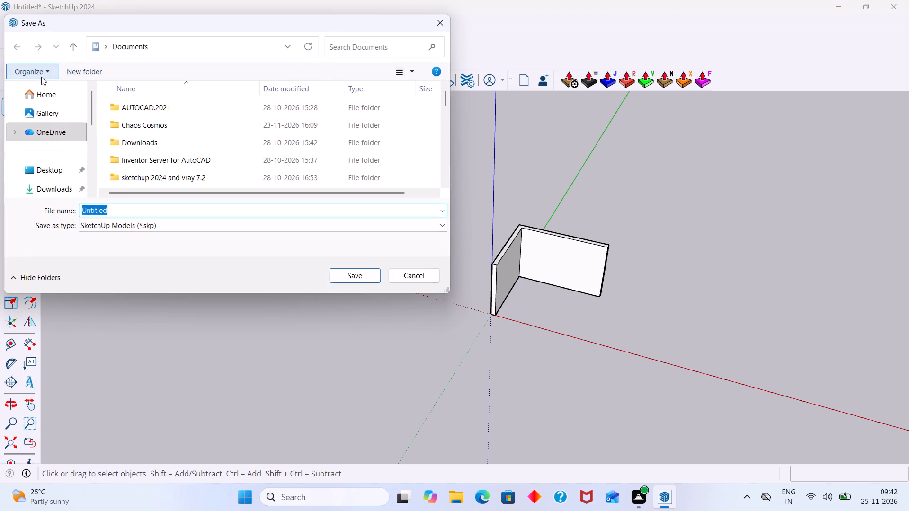
{"action": "scroll", "coordinate": [57, 171], "scroll_direction": "down", "scroll_amount": 1}
{"action": "left_click", "coordinate": [49, 149]}
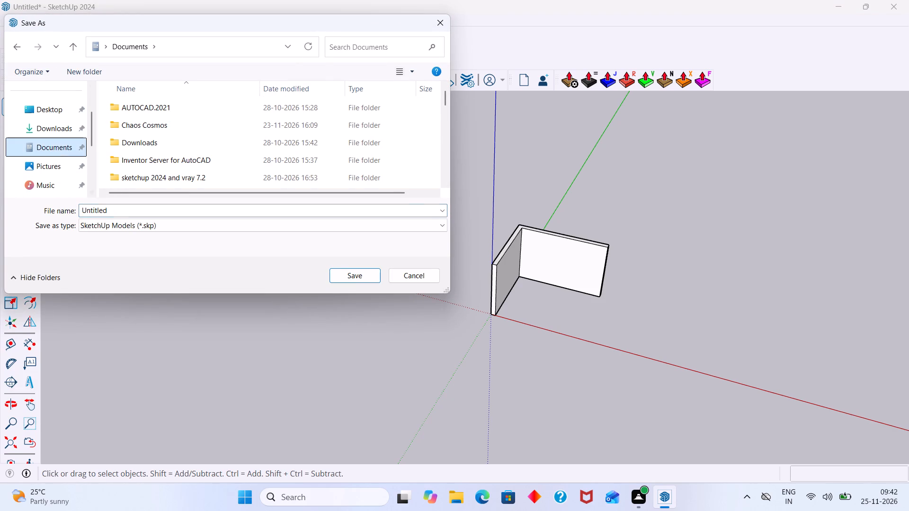
{"action": "left_click", "coordinate": [112, 211]}
{"action": "key", "text": "BackSpace"}
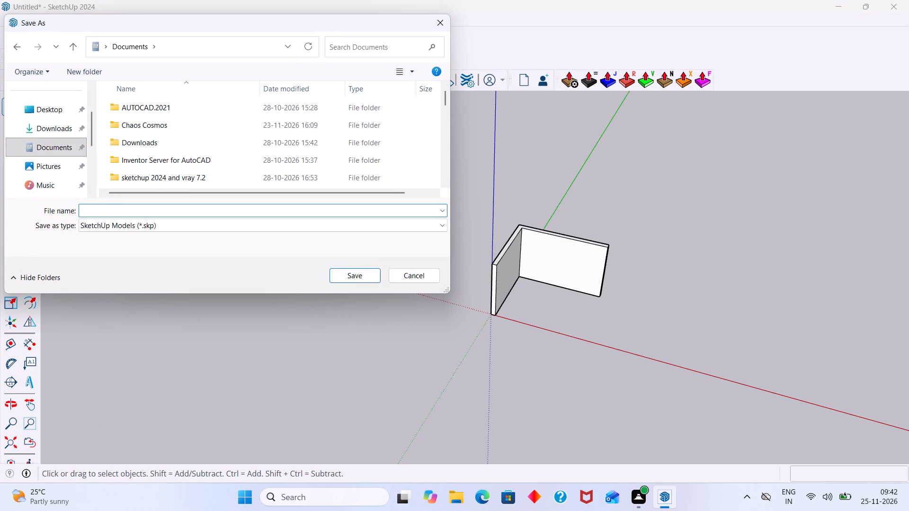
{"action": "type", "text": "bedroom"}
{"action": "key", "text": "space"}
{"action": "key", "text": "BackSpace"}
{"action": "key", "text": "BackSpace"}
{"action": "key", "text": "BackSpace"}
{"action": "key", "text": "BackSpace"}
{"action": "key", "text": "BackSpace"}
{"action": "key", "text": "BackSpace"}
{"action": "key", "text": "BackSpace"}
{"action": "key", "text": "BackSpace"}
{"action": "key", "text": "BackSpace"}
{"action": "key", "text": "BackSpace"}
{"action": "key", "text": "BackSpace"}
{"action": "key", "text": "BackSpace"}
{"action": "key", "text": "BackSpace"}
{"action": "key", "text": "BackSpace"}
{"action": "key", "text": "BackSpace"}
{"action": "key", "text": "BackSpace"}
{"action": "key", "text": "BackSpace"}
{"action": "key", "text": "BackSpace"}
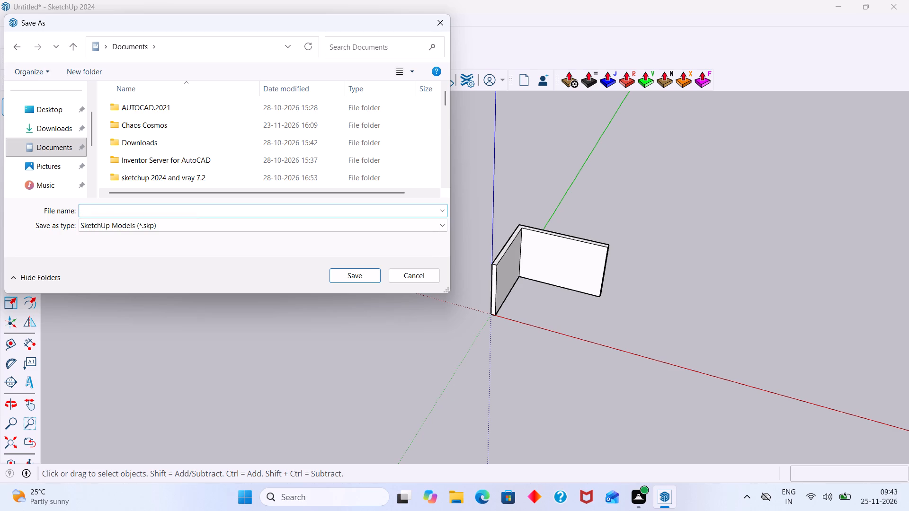
Enter "keshava" as the first word of the model's file name.
{"action": "type", "text": "ke"}
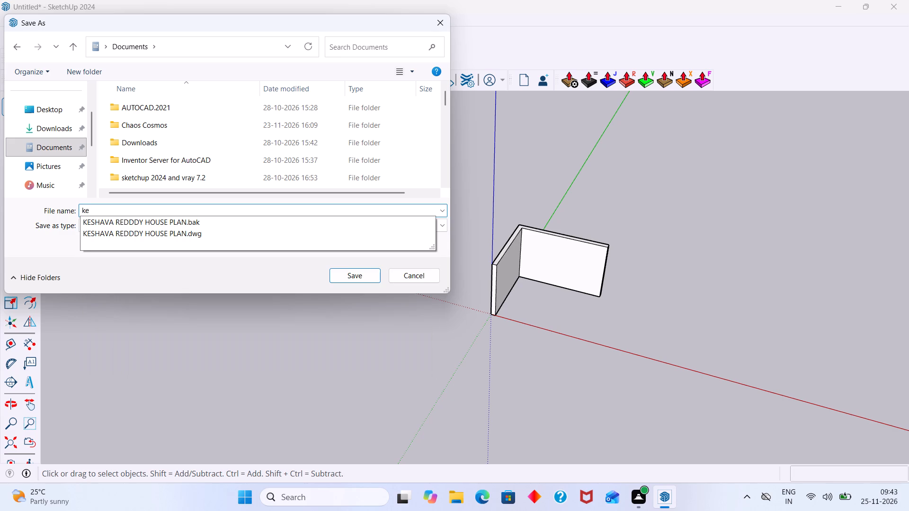
{"action": "type", "text": "shava"}
{"action": "key", "text": "space"}
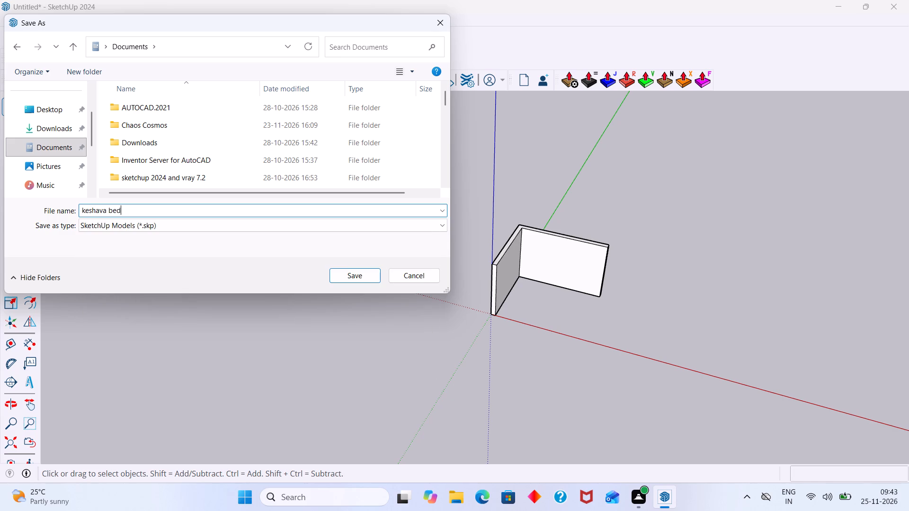
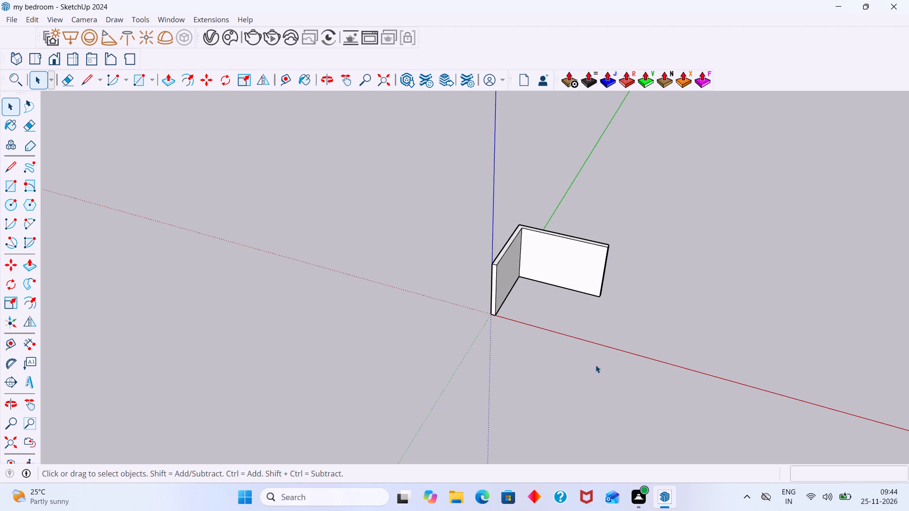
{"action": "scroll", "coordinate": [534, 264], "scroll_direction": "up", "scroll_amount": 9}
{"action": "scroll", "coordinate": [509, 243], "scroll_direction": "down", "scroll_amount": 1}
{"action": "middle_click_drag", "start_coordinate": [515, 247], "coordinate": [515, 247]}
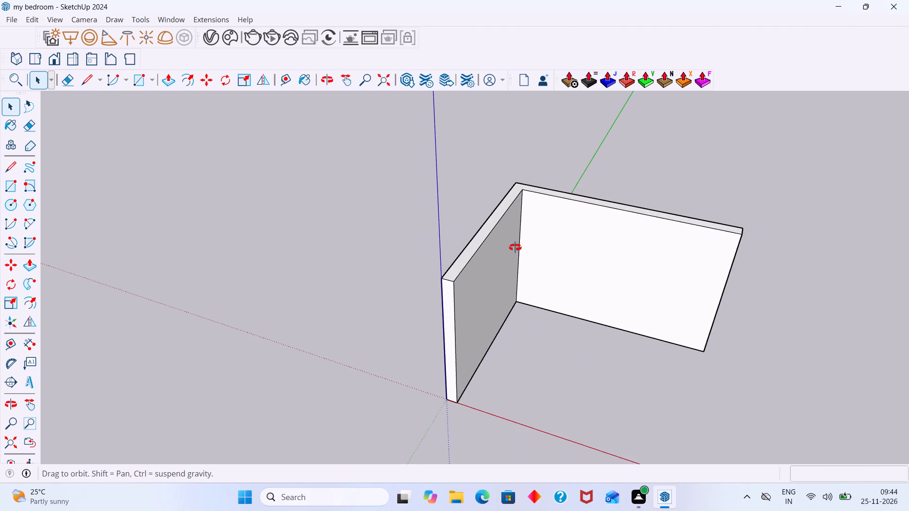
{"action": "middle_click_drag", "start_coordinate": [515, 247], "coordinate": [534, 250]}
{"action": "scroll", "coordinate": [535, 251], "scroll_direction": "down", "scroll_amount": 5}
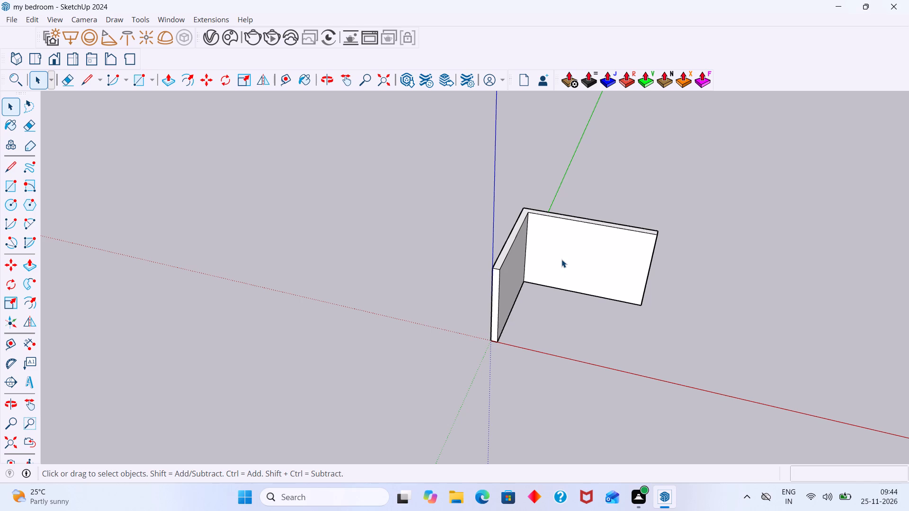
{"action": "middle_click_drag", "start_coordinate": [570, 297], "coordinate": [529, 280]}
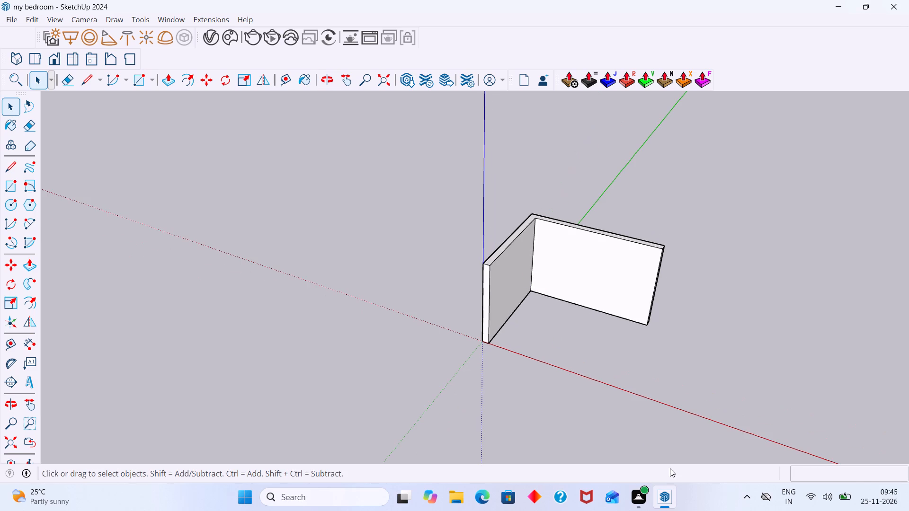
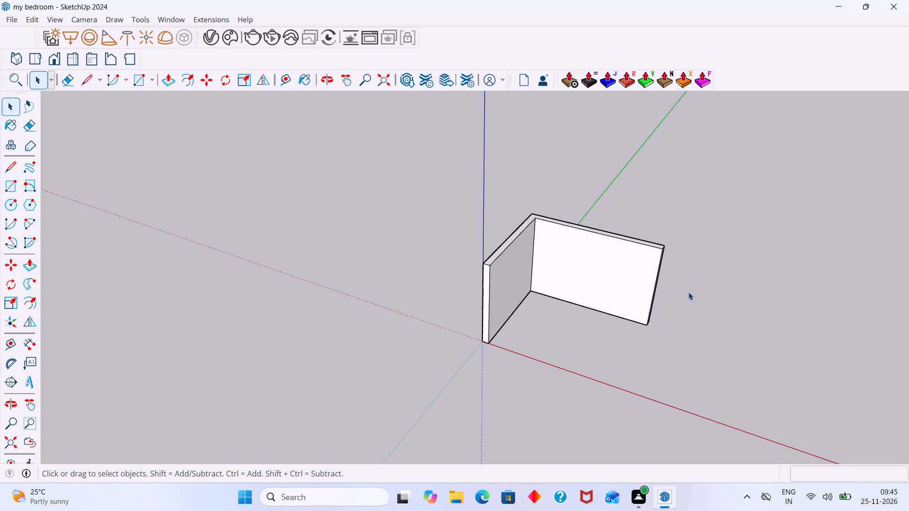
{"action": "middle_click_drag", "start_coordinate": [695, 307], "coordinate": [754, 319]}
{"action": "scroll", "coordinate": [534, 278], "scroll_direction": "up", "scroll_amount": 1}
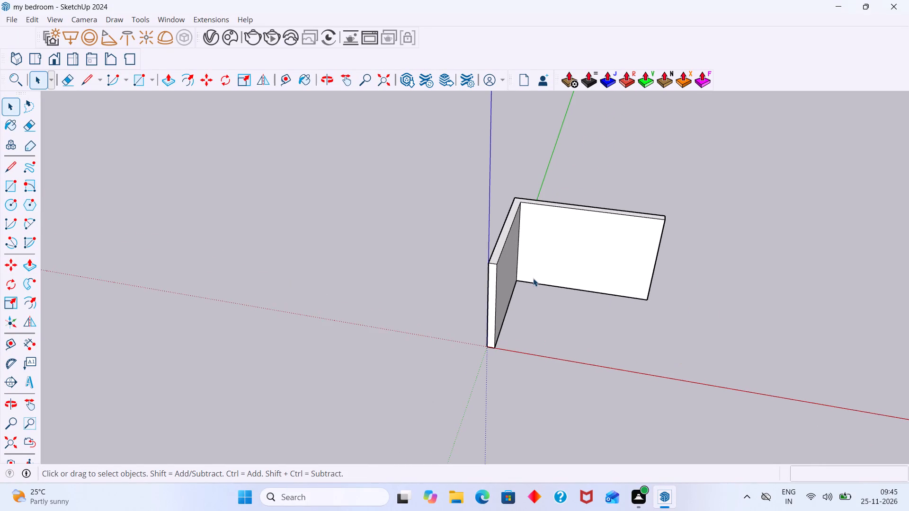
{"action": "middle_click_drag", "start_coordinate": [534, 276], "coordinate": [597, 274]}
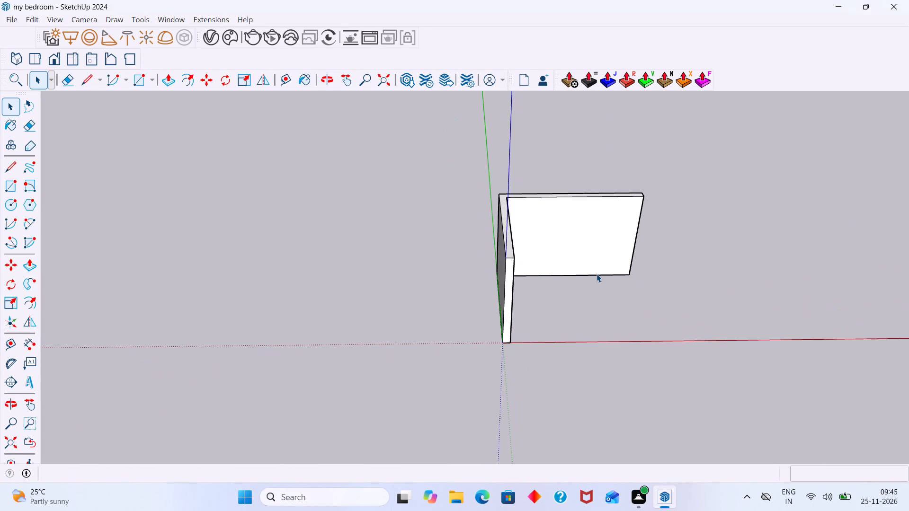
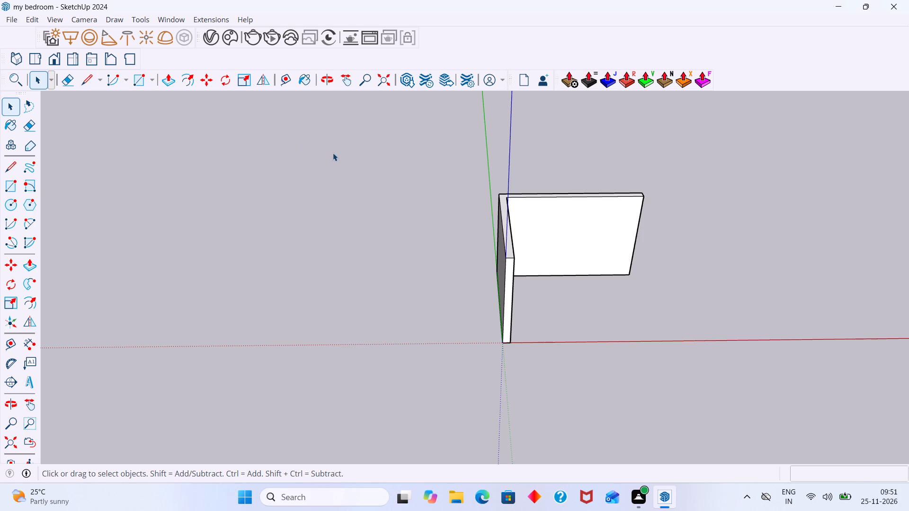
Examine the two connected bedroom walls from several angles.
{"action": "middle_click_drag", "start_coordinate": [481, 185], "coordinate": [149, 162]}
{"action": "scroll", "coordinate": [539, 295], "scroll_direction": "down", "scroll_amount": 7}
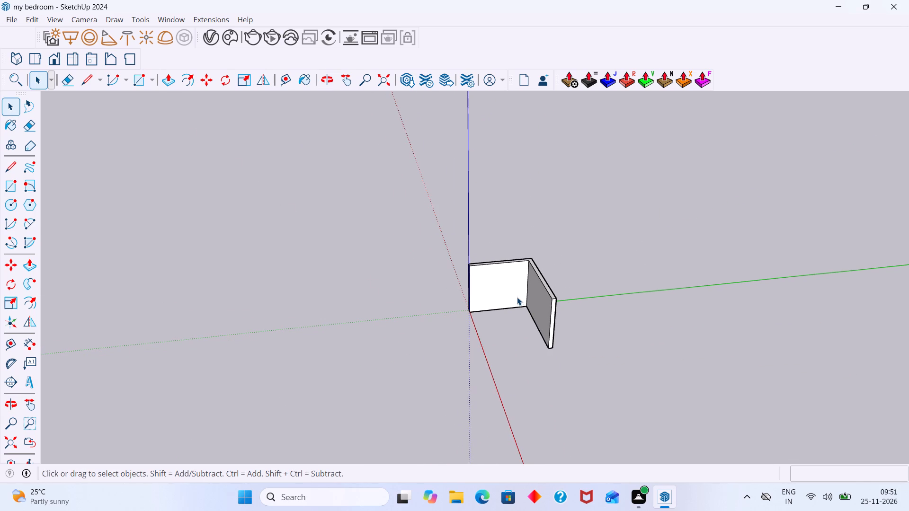
{"action": "scroll", "coordinate": [555, 308], "scroll_direction": "up", "scroll_amount": 1}
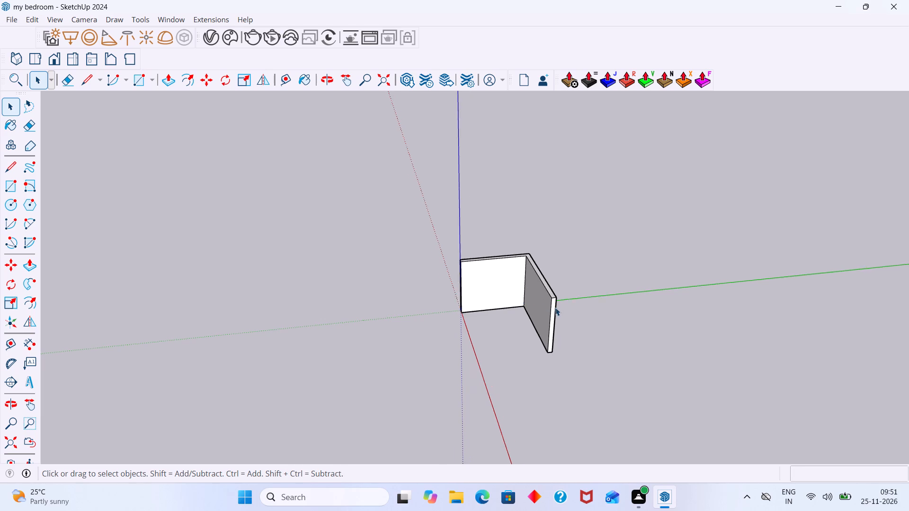
{"action": "scroll", "coordinate": [555, 308], "scroll_direction": "up", "scroll_amount": 2}
{"action": "middle_click_drag", "start_coordinate": [543, 304], "coordinate": [692, 319]}
{"action": "scroll", "coordinate": [484, 315], "scroll_direction": "down", "scroll_amount": 19}
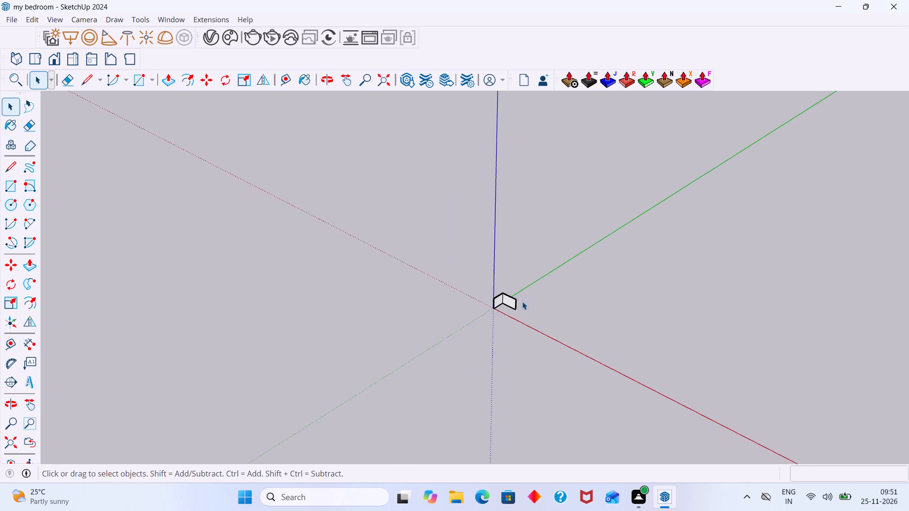
{"action": "middle_click_drag", "start_coordinate": [526, 301], "coordinate": [590, 294]}
{"action": "scroll", "coordinate": [536, 298], "scroll_direction": "up", "scroll_amount": 8}
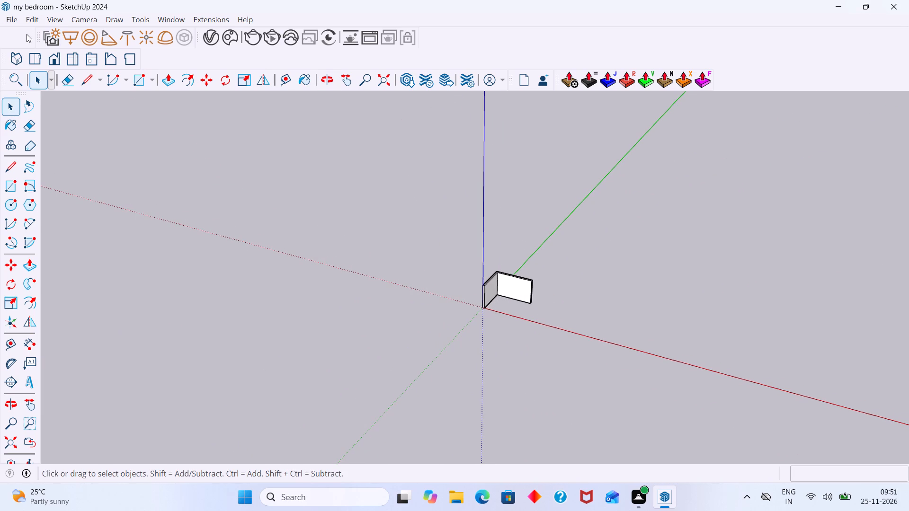
Import the bedroom picture from the Pictures folder as an image and place it flat on the ground beside the walls.
{"action": "left_click", "coordinate": [15, 20]}
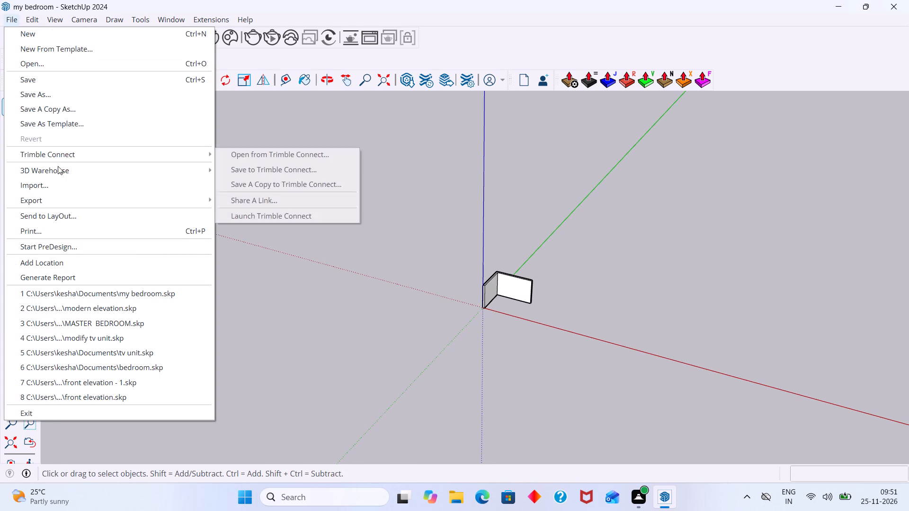
{"action": "left_click", "coordinate": [44, 189]}
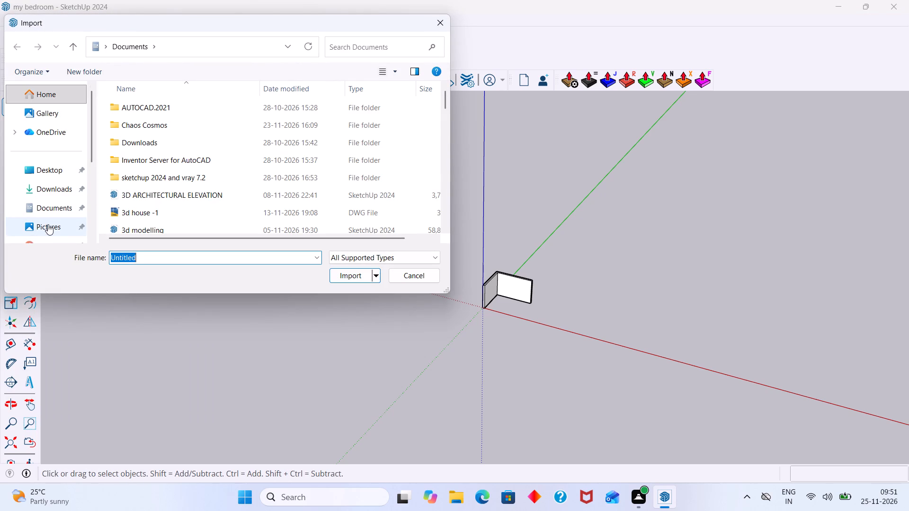
{"action": "left_click", "coordinate": [49, 226]}
{"action": "left_click_drag", "start_coordinate": [198, 126], "coordinate": [461, 247]}
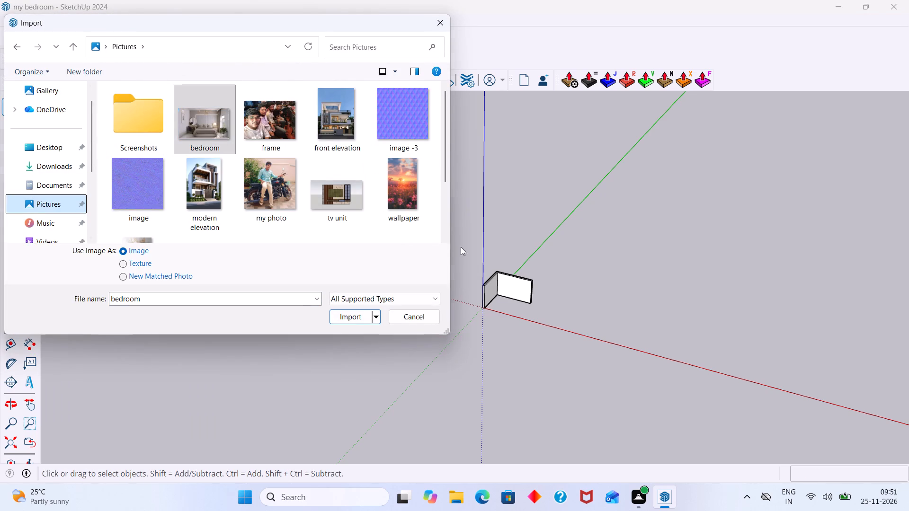
{"action": "left_click_drag", "start_coordinate": [461, 247], "coordinate": [648, 331]}
{"action": "key", "text": "space"}
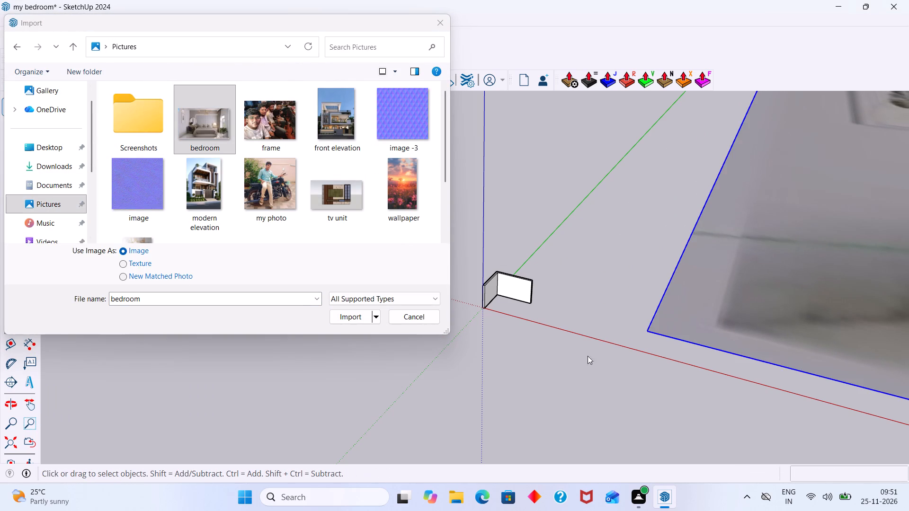
{"action": "left_click", "coordinate": [586, 366]}
{"action": "scroll", "coordinate": [580, 357], "scroll_direction": "down", "scroll_amount": 17}
{"action": "middle_click", "coordinate": [776, 365]}
{"action": "scroll", "coordinate": [773, 351], "scroll_direction": "down", "scroll_amount": 7}
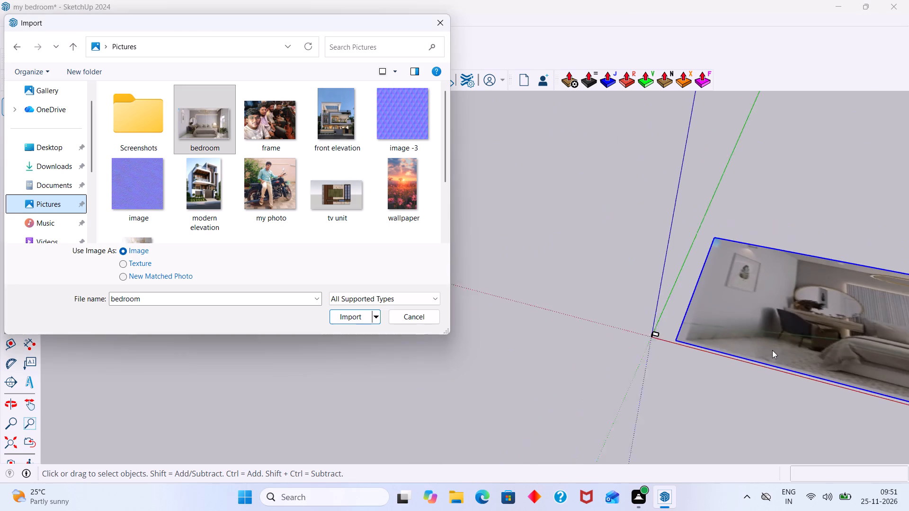
{"action": "scroll", "coordinate": [772, 350], "scroll_direction": "down", "scroll_amount": 2}
{"action": "middle_click_drag", "start_coordinate": [769, 347], "coordinate": [546, 284]}
{"action": "scroll", "coordinate": [657, 292], "scroll_direction": "down", "scroll_amount": 7}
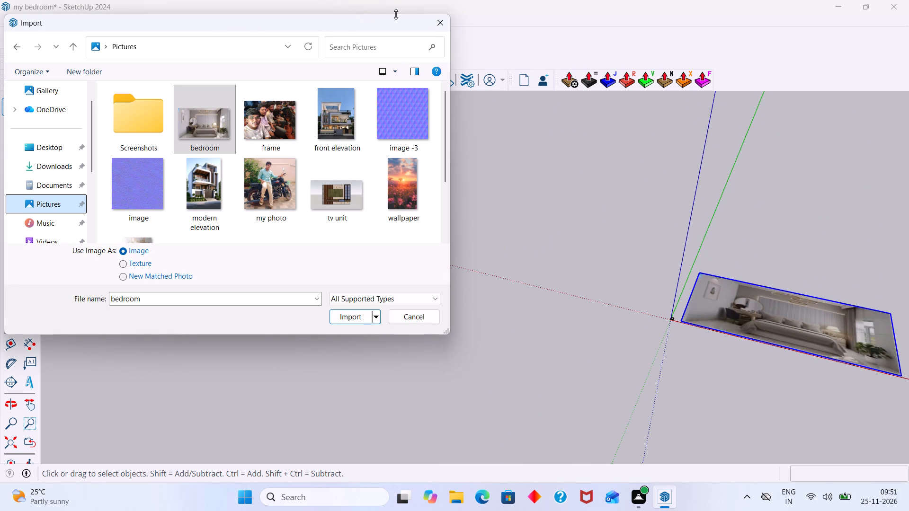
{"action": "left_click", "coordinate": [444, 23]}
Rotate the bedroom image 90° about the red axis at its corner nearest the origin so it stands upright.
{"action": "scroll", "coordinate": [442, 146], "scroll_direction": "down", "scroll_amount": 8}
{"action": "middle_click_drag", "start_coordinate": [538, 229], "coordinate": [627, 252]}
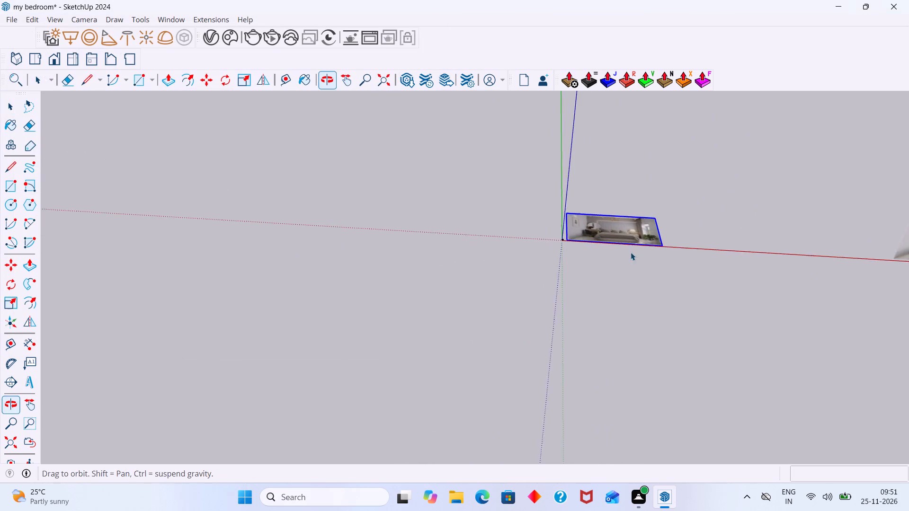
{"action": "scroll", "coordinate": [631, 242], "scroll_direction": "up", "scroll_amount": 6}
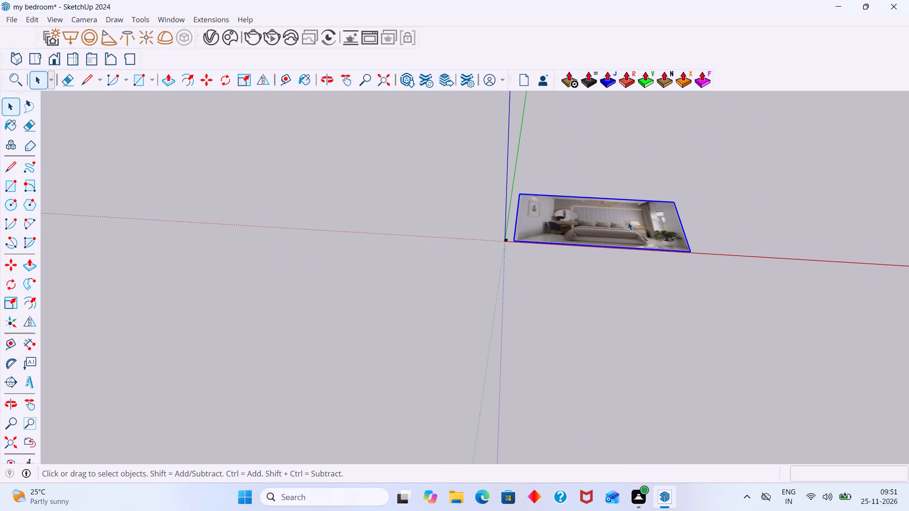
{"action": "key", "text": "q"}
{"action": "scroll", "coordinate": [526, 238], "scroll_direction": "up", "scroll_amount": 9}
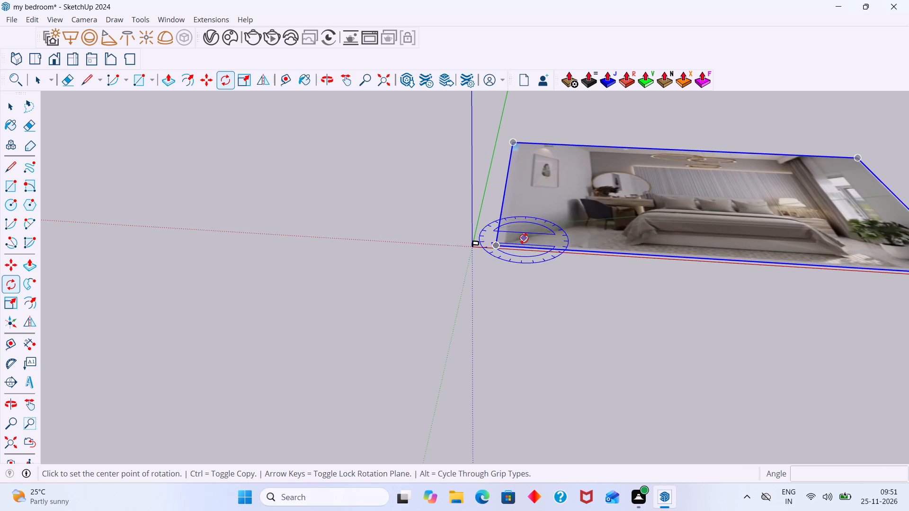
{"action": "key", "text": "Right"}
{"action": "left_click", "coordinate": [496, 244]}
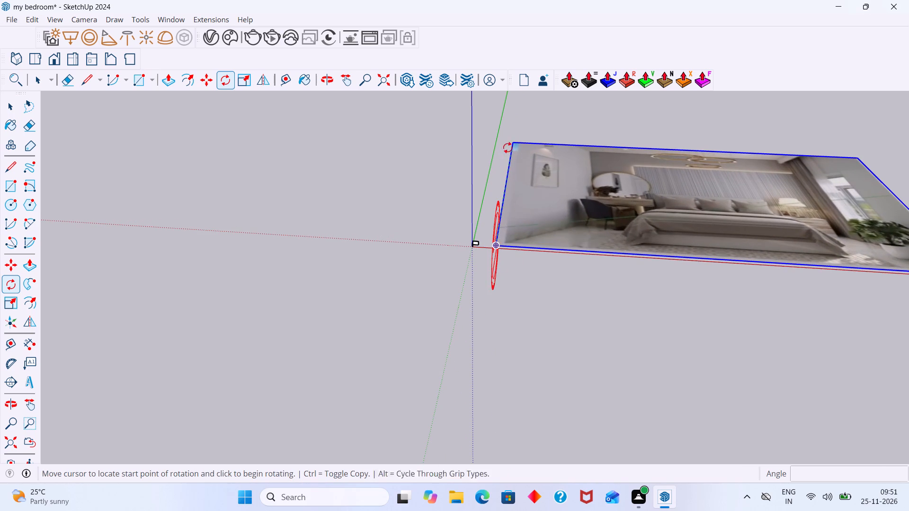
{"action": "left_click", "coordinate": [514, 140]}
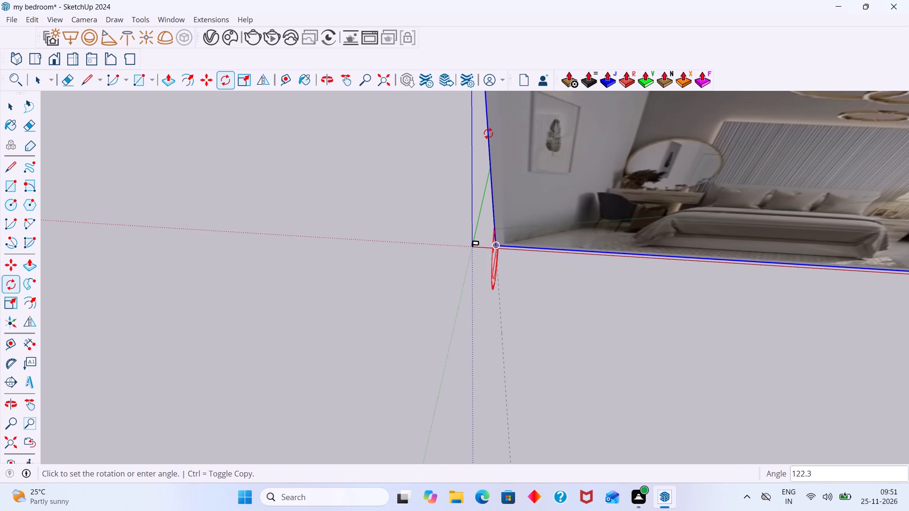
{"action": "type", "text": "90"}
{"action": "key", "text": "Return"}
{"action": "key", "text": "space"}
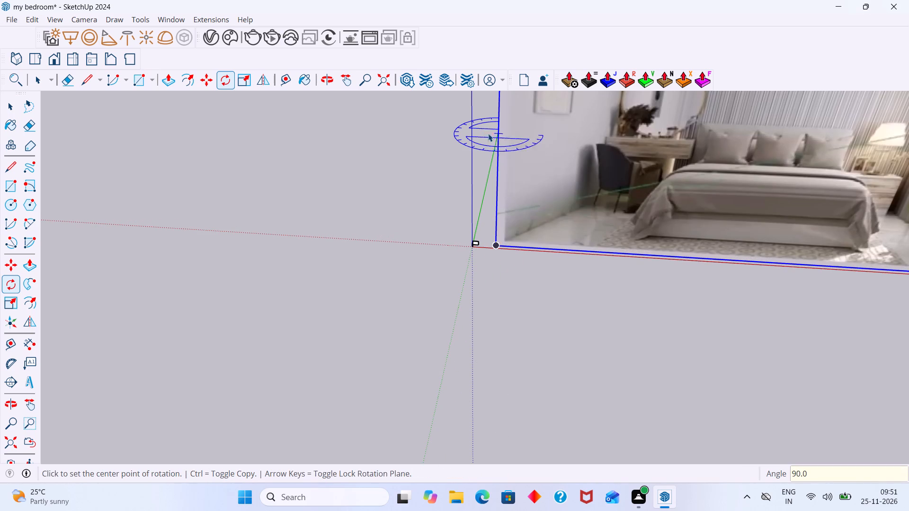
{"action": "left_click", "coordinate": [418, 224]}
Scale the upright bedroom image down by about 0.61 and 0.38 in width, and about 0.49 and 0.59 in height.
{"action": "scroll", "coordinate": [474, 193], "scroll_direction": "down", "scroll_amount": 15}
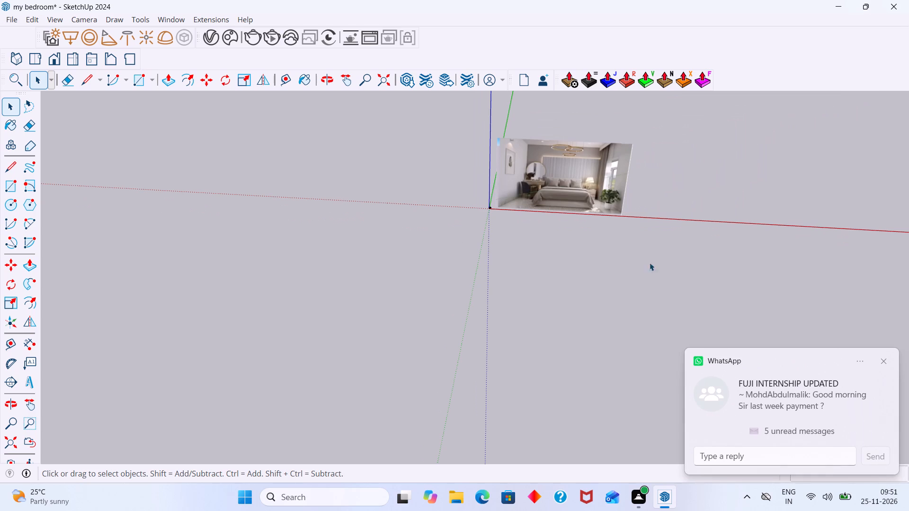
{"action": "left_click", "coordinate": [886, 361]}
{"action": "left_click", "coordinate": [539, 188]}
{"action": "key", "text": "s"}
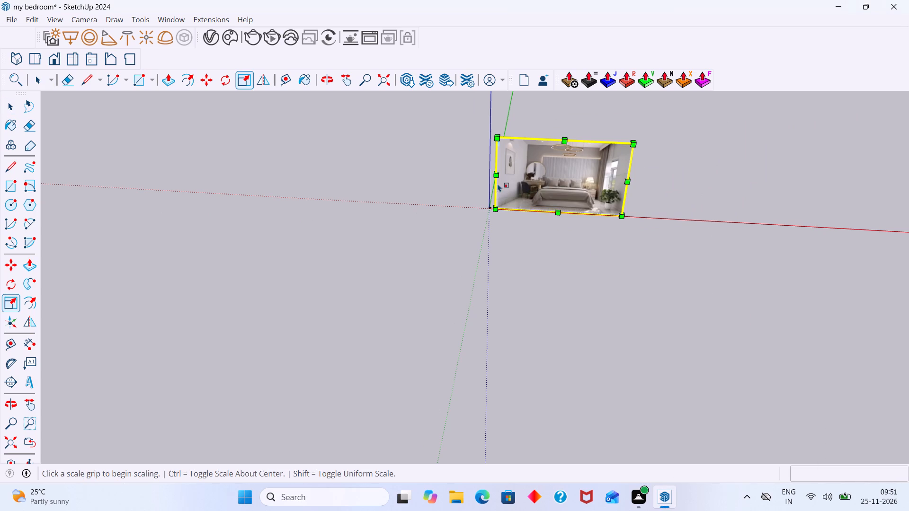
{"action": "left_click", "coordinate": [495, 177]}
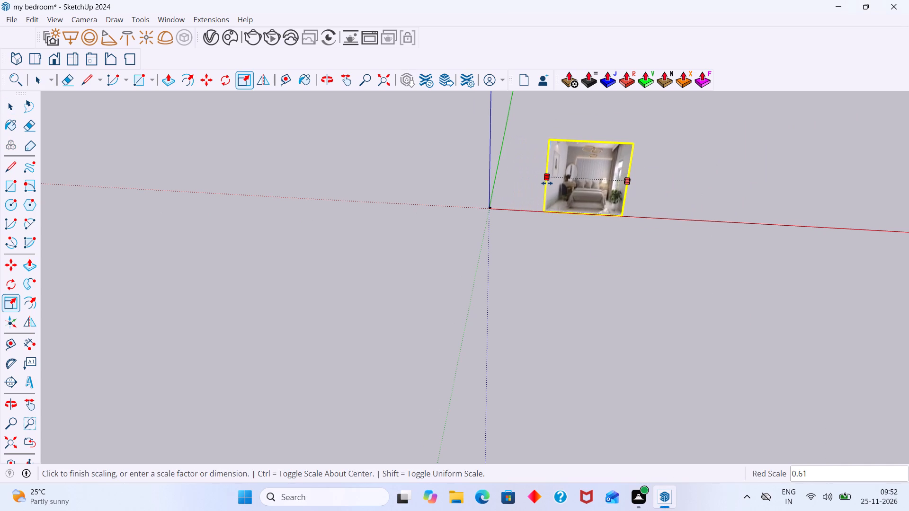
{"action": "left_click", "coordinate": [545, 183]}
{"action": "left_click", "coordinate": [588, 141]}
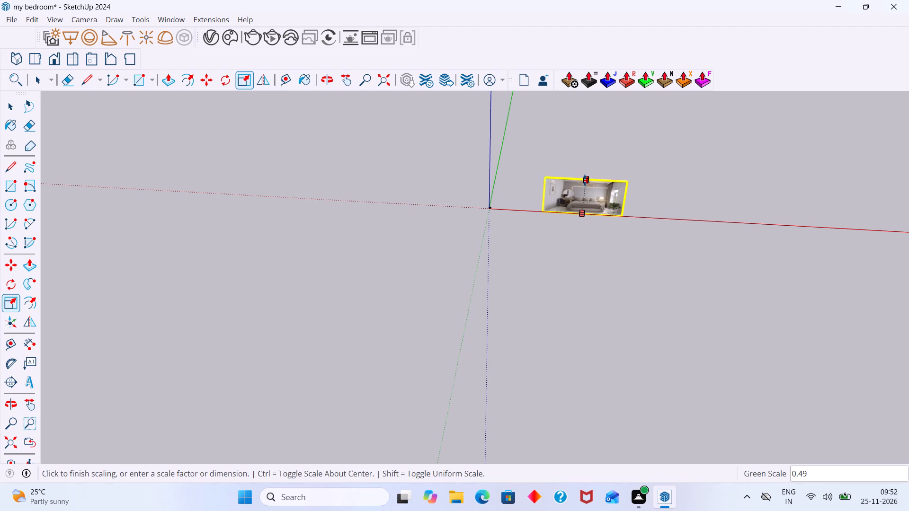
{"action": "left_click", "coordinate": [585, 180]}
{"action": "left_click", "coordinate": [624, 199]}
{"action": "left_click", "coordinate": [575, 194]}
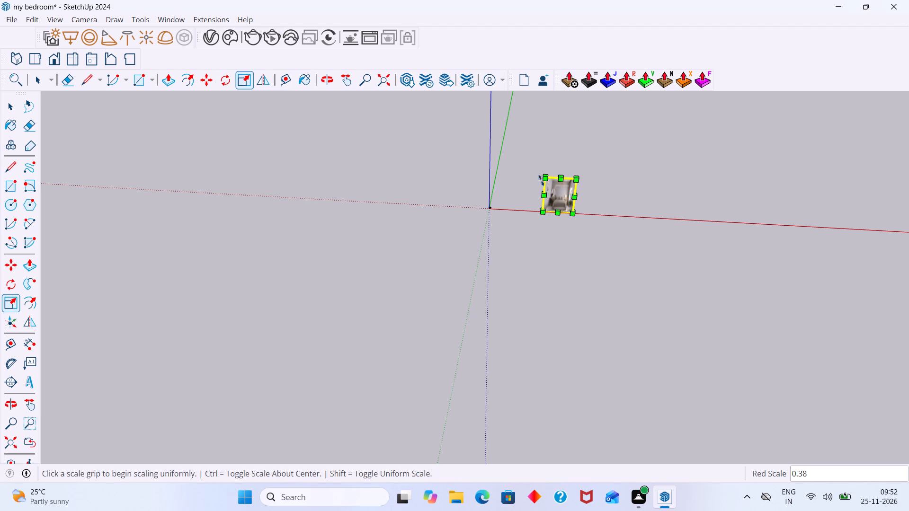
{"action": "scroll", "coordinate": [553, 178], "scroll_direction": "up", "scroll_amount": 4}
{"action": "left_click", "coordinate": [565, 175]}
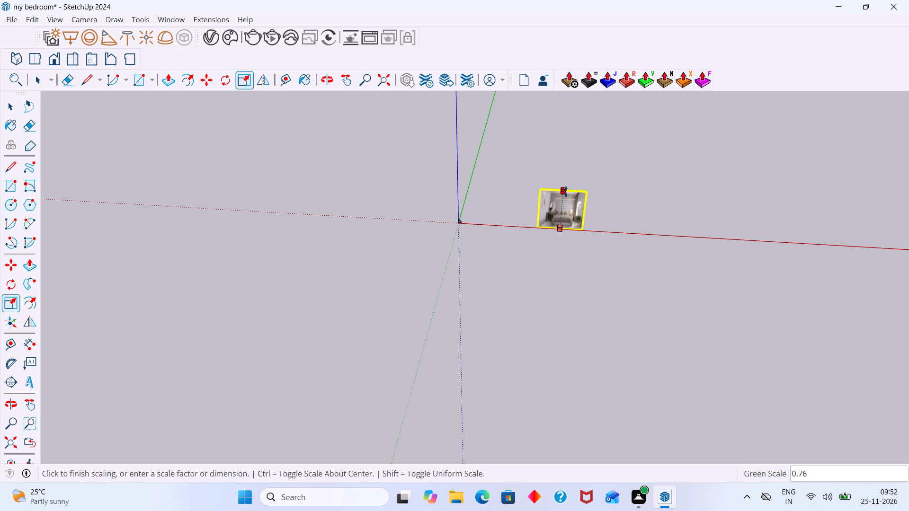
{"action": "left_click", "coordinate": [568, 200]}
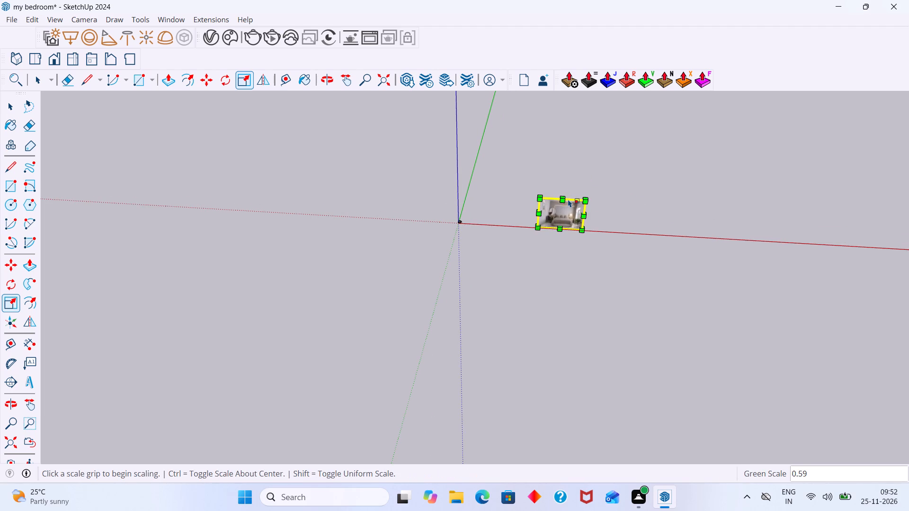
{"action": "key", "text": "space"}
{"action": "left_click", "coordinate": [765, 185]}
Move the bedroom image by its lower corner along the red axis, closer to the walls at the origin.
{"action": "scroll", "coordinate": [581, 214], "scroll_direction": "up", "scroll_amount": 6}
{"action": "middle_click_drag", "start_coordinate": [551, 203], "coordinate": [625, 197]}
{"action": "scroll", "coordinate": [624, 197], "scroll_direction": "up", "scroll_amount": 1}
{"action": "scroll", "coordinate": [553, 209], "scroll_direction": "up", "scroll_amount": 4}
{"action": "left_click", "coordinate": [548, 209]}
{"action": "key", "text": "m"}
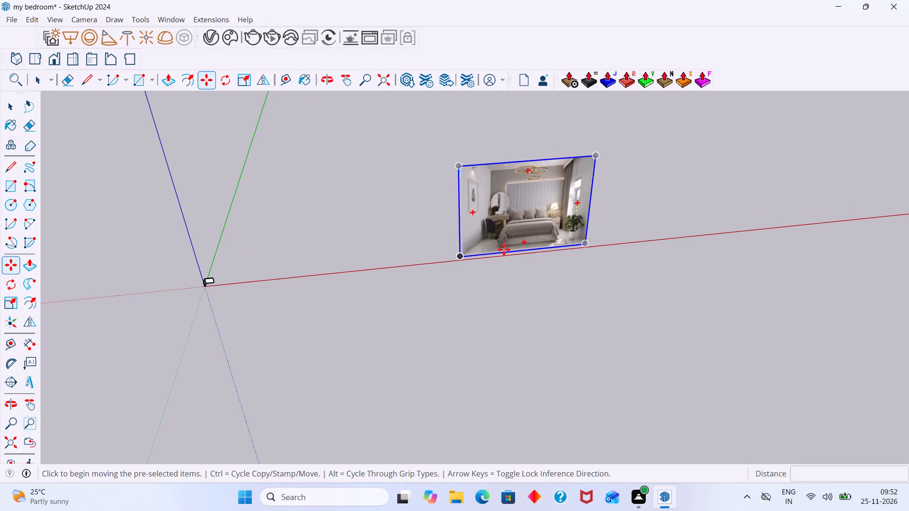
{"action": "left_click", "coordinate": [461, 255]}
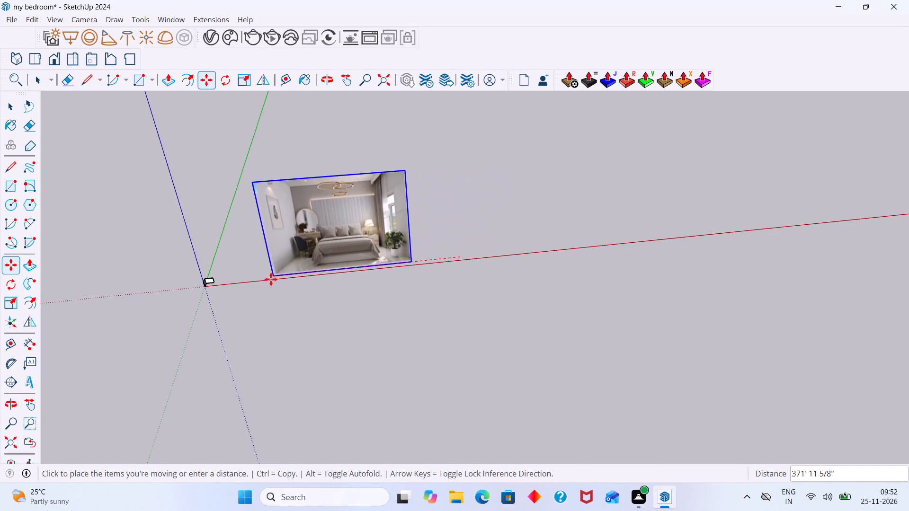
{"action": "left_click", "coordinate": [245, 282]}
{"action": "key", "text": "space"}
{"action": "left_click", "coordinate": [456, 217]}
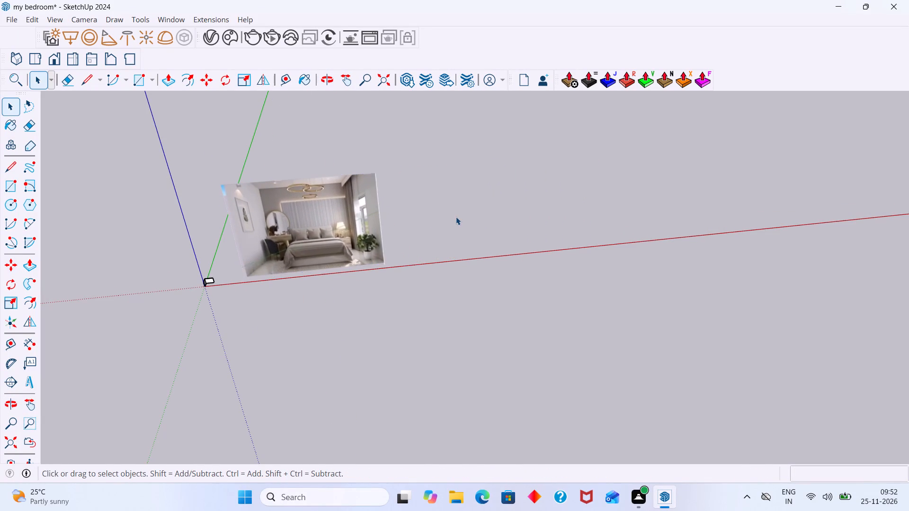
Examine the placed bedroom reference image and the inner faces of the two walls.
{"action": "scroll", "coordinate": [416, 218], "scroll_direction": "down", "scroll_amount": 4}
{"action": "middle_click_drag", "start_coordinate": [376, 234], "coordinate": [433, 183]}
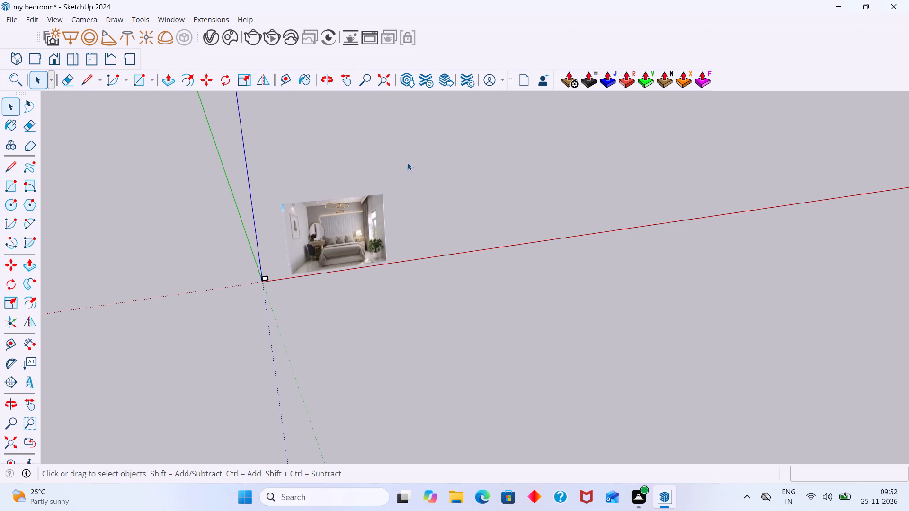
{"action": "scroll", "coordinate": [381, 174], "scroll_direction": "down", "scroll_amount": 2}
{"action": "scroll", "coordinate": [354, 217], "scroll_direction": "up", "scroll_amount": 2}
{"action": "scroll", "coordinate": [317, 240], "scroll_direction": "up", "scroll_amount": 5}
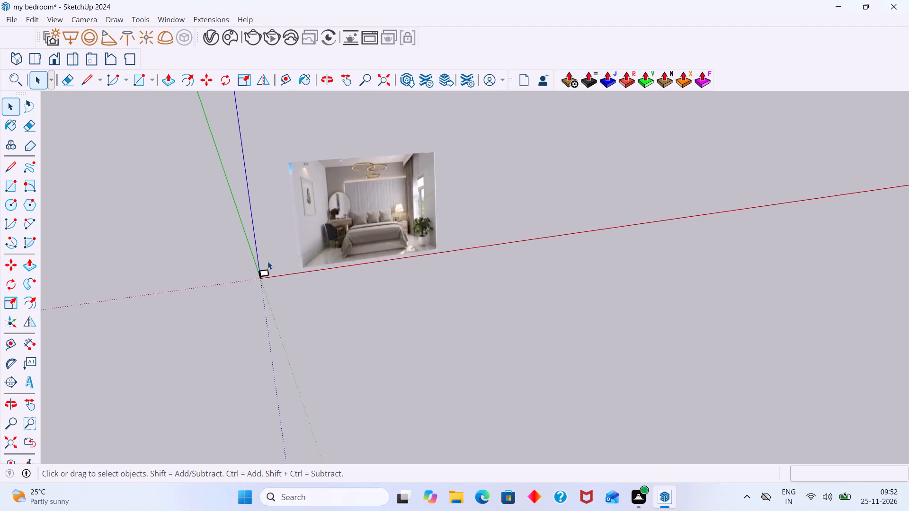
{"action": "scroll", "coordinate": [267, 261], "scroll_direction": "up", "scroll_amount": 9}
{"action": "middle_click_drag", "start_coordinate": [302, 290], "coordinate": [246, 287]}
{"action": "scroll", "coordinate": [254, 267], "scroll_direction": "up", "scroll_amount": 11}
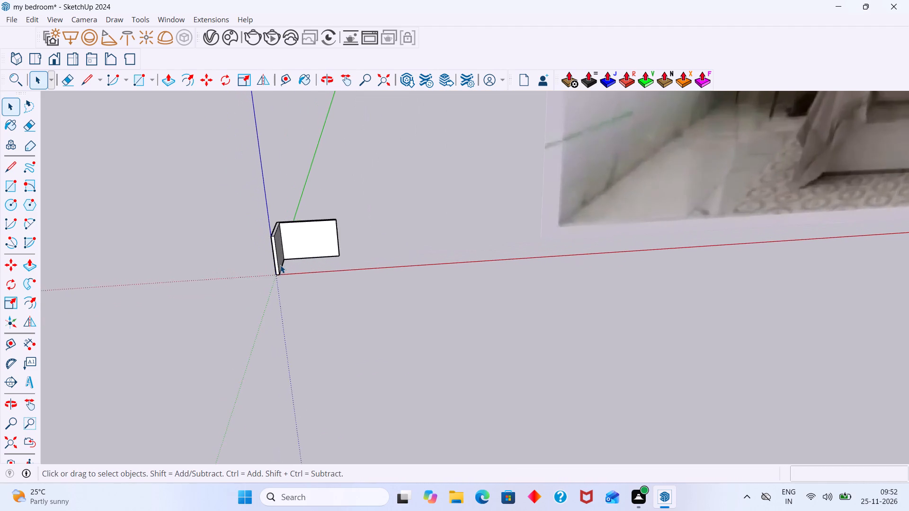
{"action": "scroll", "coordinate": [280, 265], "scroll_direction": "up", "scroll_amount": 4}
{"action": "middle_click_drag", "start_coordinate": [274, 263], "coordinate": [208, 260]}
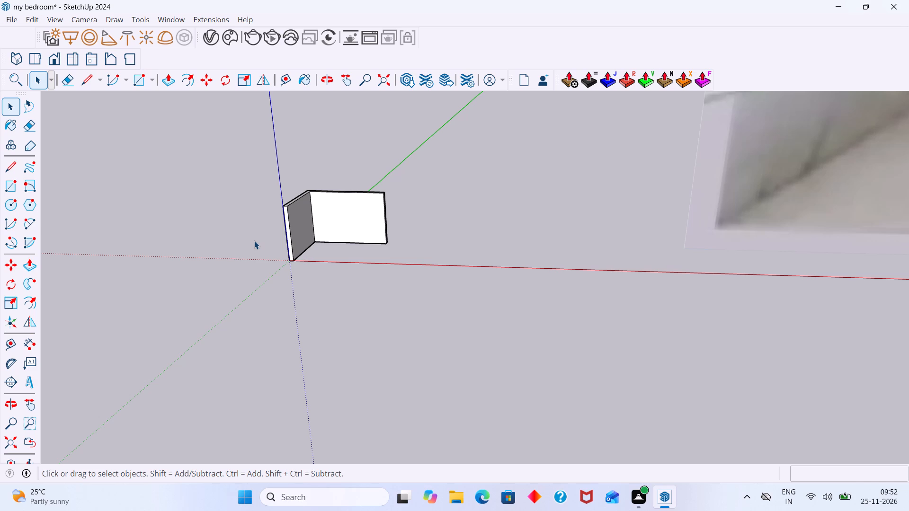
{"action": "middle_click_drag", "start_coordinate": [273, 241], "coordinate": [109, 219]}
{"action": "middle_click_drag", "start_coordinate": [276, 219], "coordinate": [244, 225]}
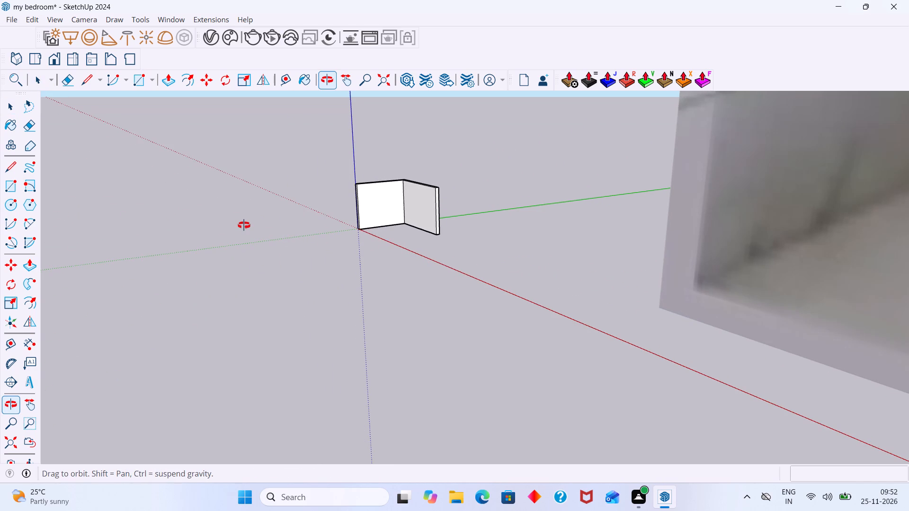
{"action": "middle_click_drag", "start_coordinate": [244, 225], "coordinate": [258, 230]}
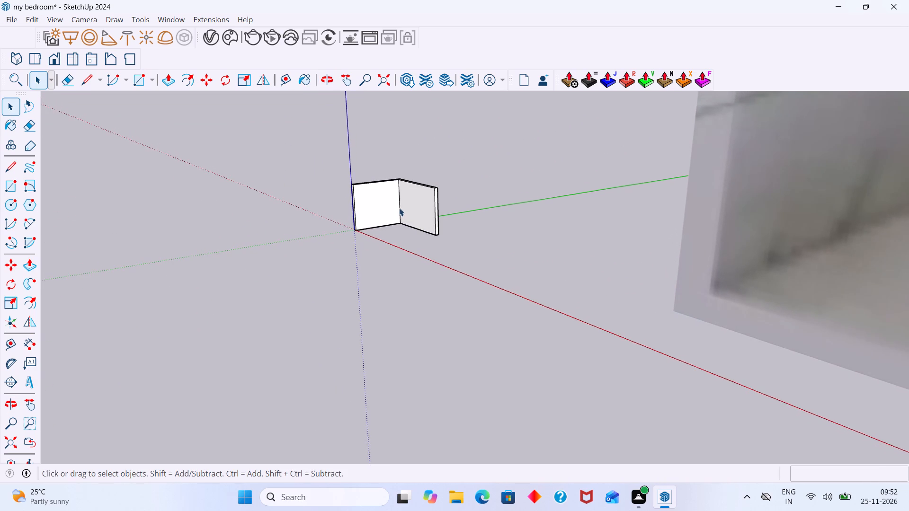
{"action": "scroll", "coordinate": [398, 207], "scroll_direction": "up", "scroll_amount": 7}
{"action": "middle_click_drag", "start_coordinate": [382, 233], "coordinate": [402, 246]}
{"action": "middle_click_drag", "start_coordinate": [383, 257], "coordinate": [566, 296]}
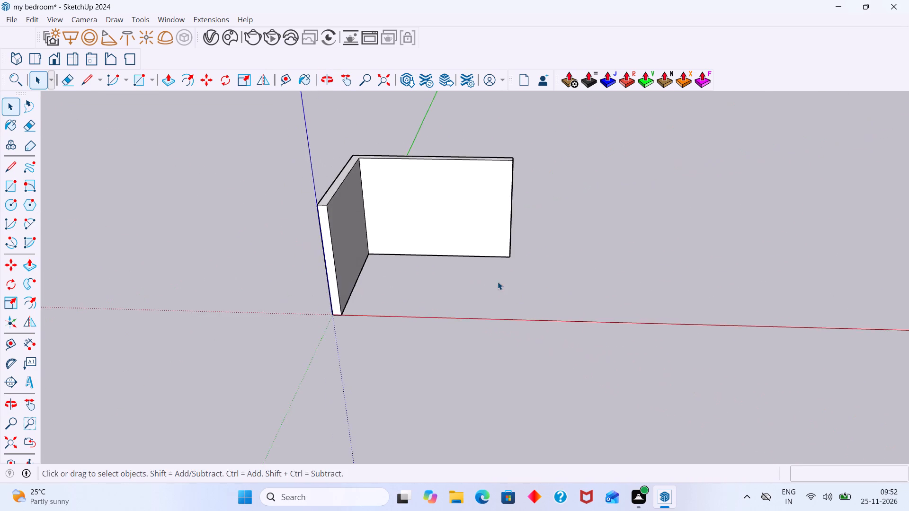
{"action": "scroll", "coordinate": [498, 282], "scroll_direction": "up", "scroll_amount": 3}
{"action": "middle_click_drag", "start_coordinate": [488, 276], "coordinate": [456, 267]}
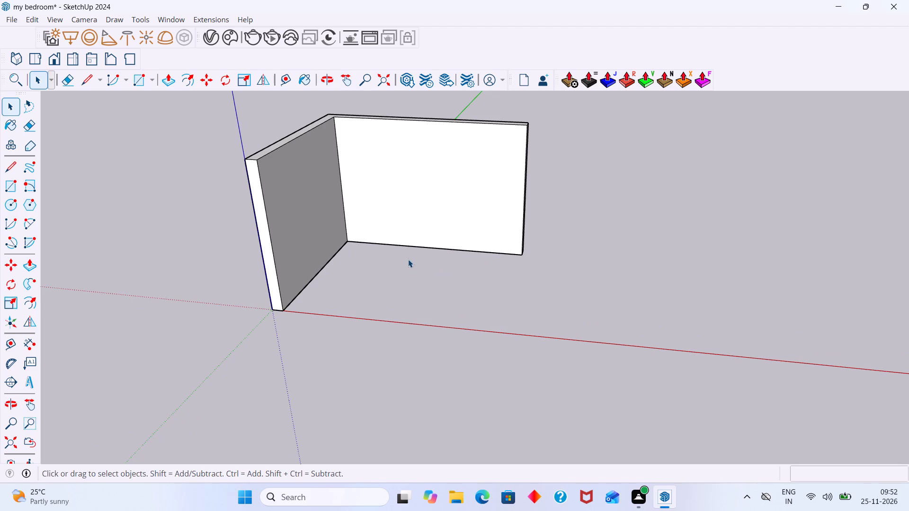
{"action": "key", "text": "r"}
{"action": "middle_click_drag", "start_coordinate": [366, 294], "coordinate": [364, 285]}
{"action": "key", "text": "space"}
Make a group from the two connected bedroom walls.
{"action": "left_click", "coordinate": [308, 219]}
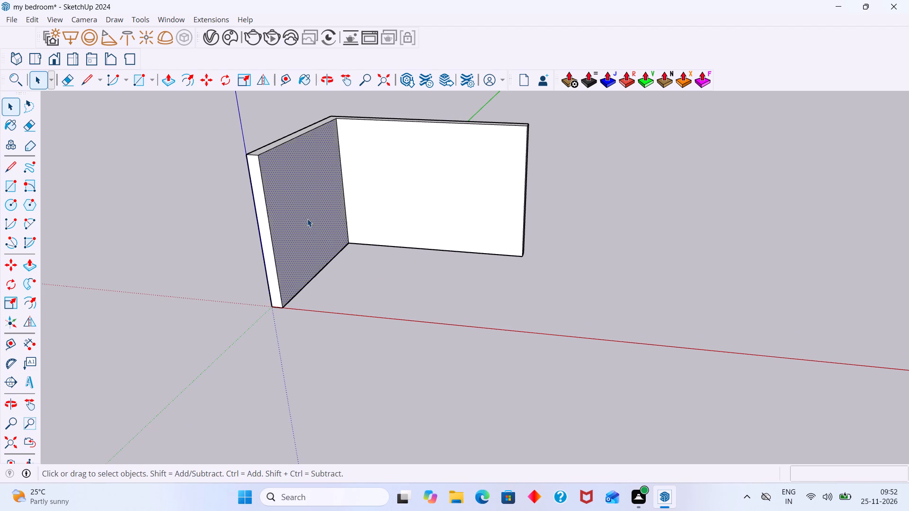
{"action": "double_click", "coordinate": [307, 218]}
{"action": "middle_click_drag", "start_coordinate": [364, 211], "coordinate": [403, 230]}
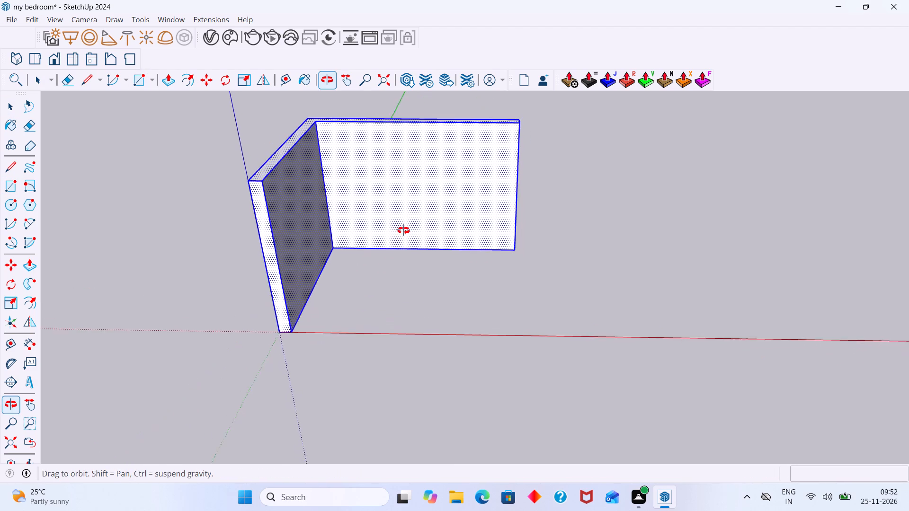
{"action": "middle_click_drag", "start_coordinate": [403, 230], "coordinate": [338, 238]}
{"action": "scroll", "coordinate": [499, 211], "scroll_direction": "down", "scroll_amount": 2}
{"action": "middle_click_drag", "start_coordinate": [507, 211], "coordinate": [629, 212]}
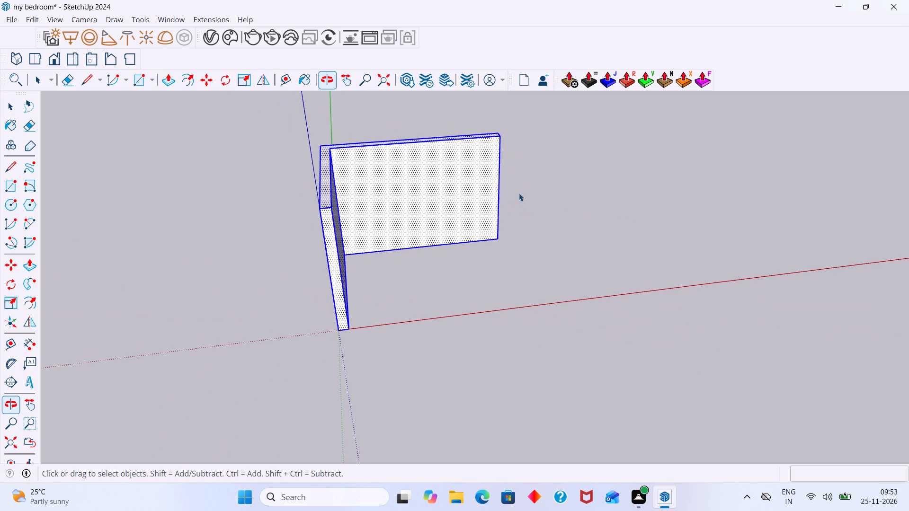
{"action": "right_click", "coordinate": [491, 176]}
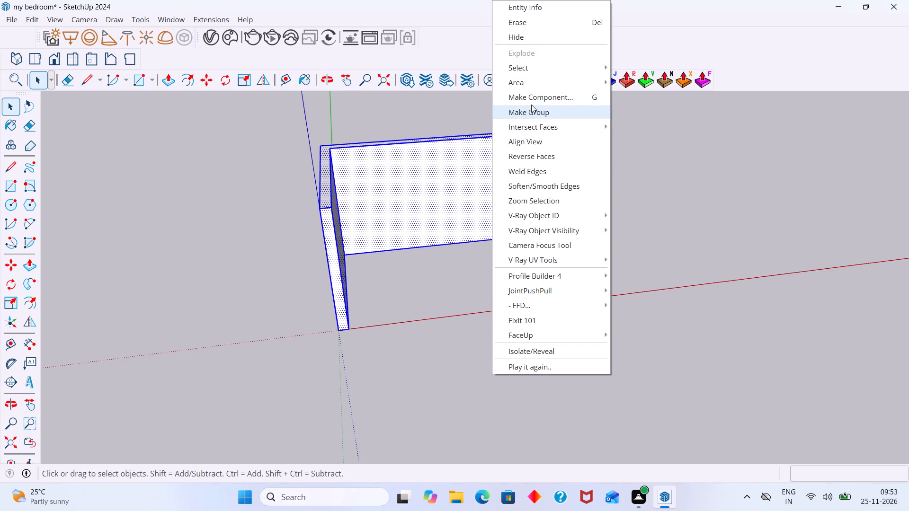
{"action": "left_click", "coordinate": [531, 111]}
{"action": "left_click", "coordinate": [660, 133]}
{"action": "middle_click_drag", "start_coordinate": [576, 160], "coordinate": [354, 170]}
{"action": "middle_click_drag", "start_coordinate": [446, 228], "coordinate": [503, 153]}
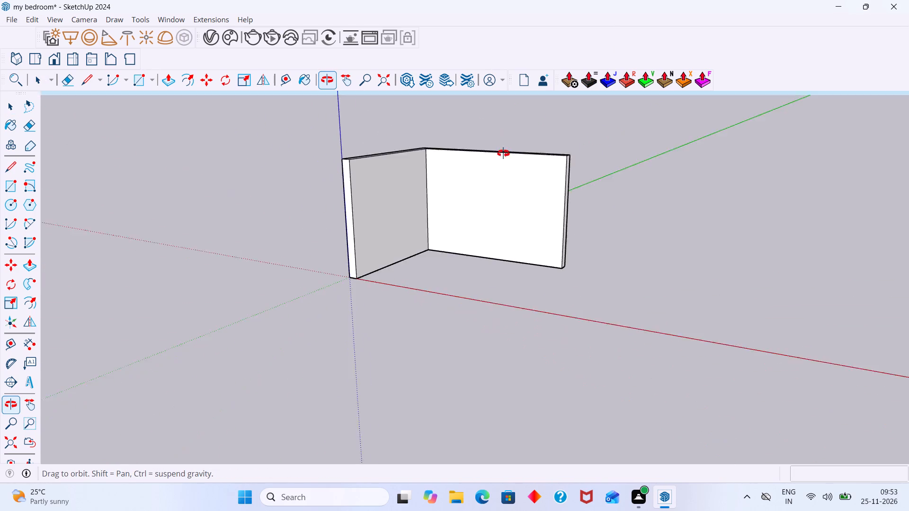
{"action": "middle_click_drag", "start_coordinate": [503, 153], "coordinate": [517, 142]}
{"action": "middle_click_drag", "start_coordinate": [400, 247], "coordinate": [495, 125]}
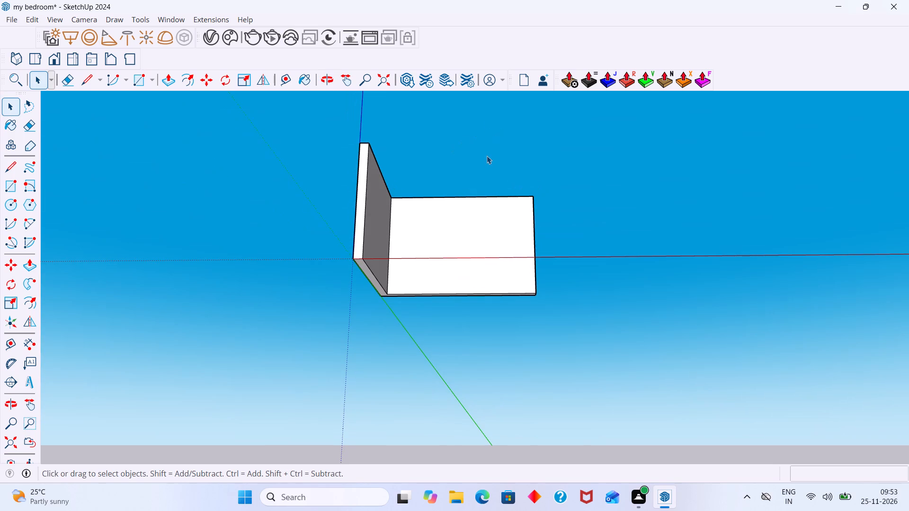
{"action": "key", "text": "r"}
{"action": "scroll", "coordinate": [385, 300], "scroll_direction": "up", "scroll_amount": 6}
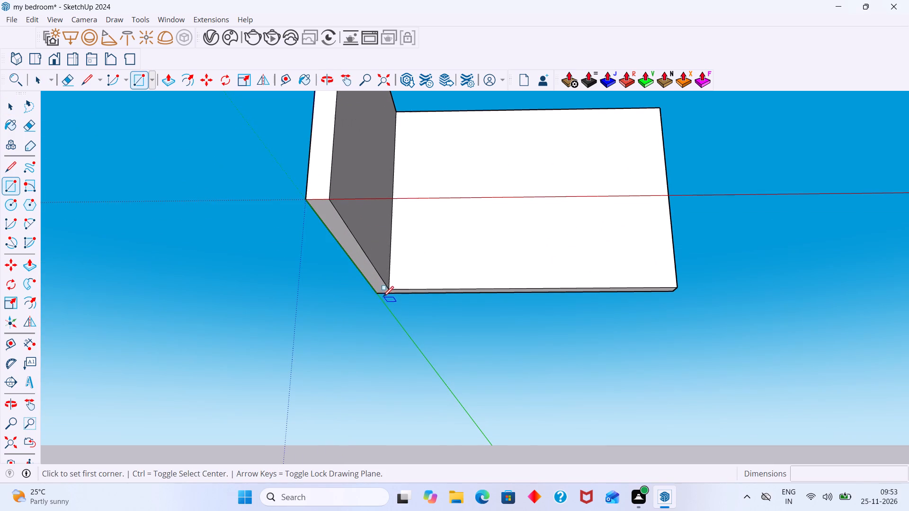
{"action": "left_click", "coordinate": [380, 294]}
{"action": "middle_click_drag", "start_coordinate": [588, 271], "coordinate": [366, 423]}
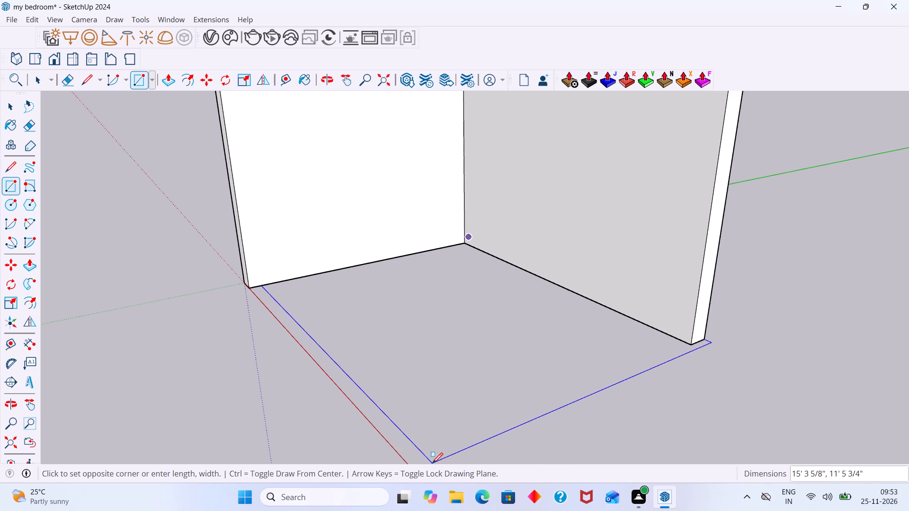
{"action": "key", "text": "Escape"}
Draw the 12' by 15' floor rectangle from the far wall's outer bottom end corner to the wall corner at the origin.
{"action": "middle_click_drag", "start_coordinate": [695, 336], "coordinate": [686, 220]}
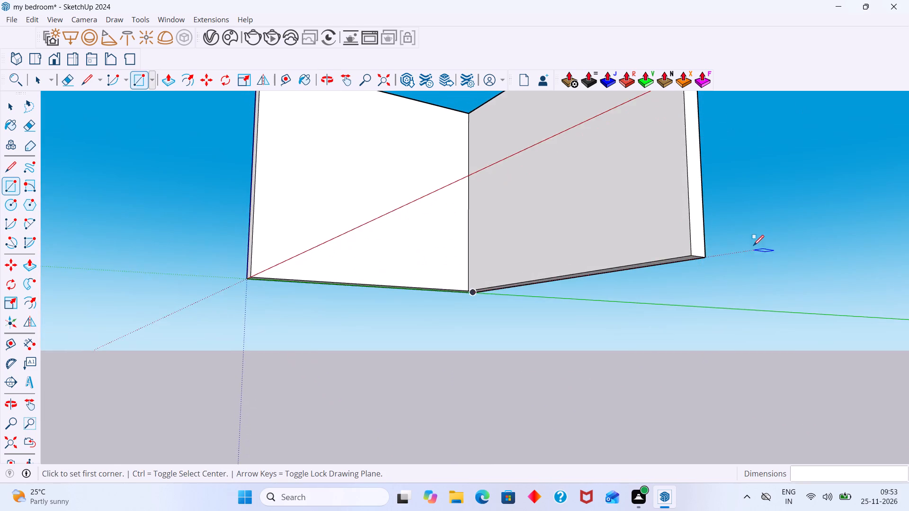
{"action": "scroll", "coordinate": [731, 258], "scroll_direction": "up", "scroll_amount": 3}
{"action": "left_click", "coordinate": [700, 256]}
{"action": "middle_click_drag", "start_coordinate": [126, 334], "coordinate": [90, 418]}
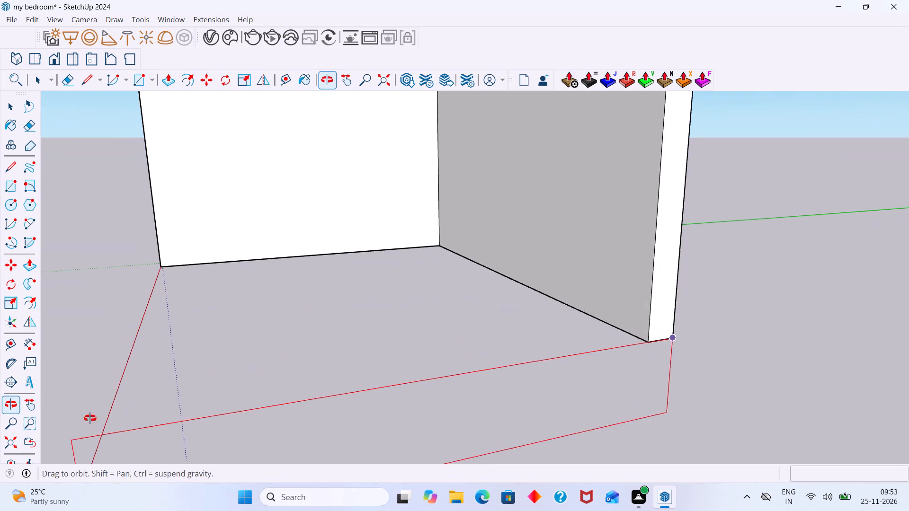
{"action": "middle_click_drag", "start_coordinate": [90, 418], "coordinate": [90, 413]}
{"action": "middle_click_drag", "start_coordinate": [143, 253], "coordinate": [333, 250]}
{"action": "scroll", "coordinate": [334, 249], "scroll_direction": "down", "scroll_amount": 3}
{"action": "middle_click_drag", "start_coordinate": [334, 249], "coordinate": [439, 229]}
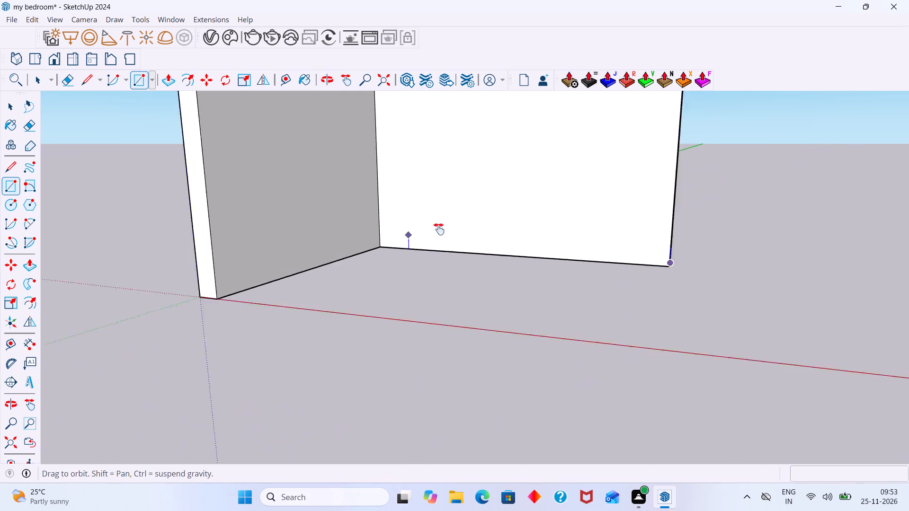
{"action": "middle_click_drag", "start_coordinate": [439, 229], "coordinate": [526, 214]}
{"action": "left_click", "coordinate": [366, 267]}
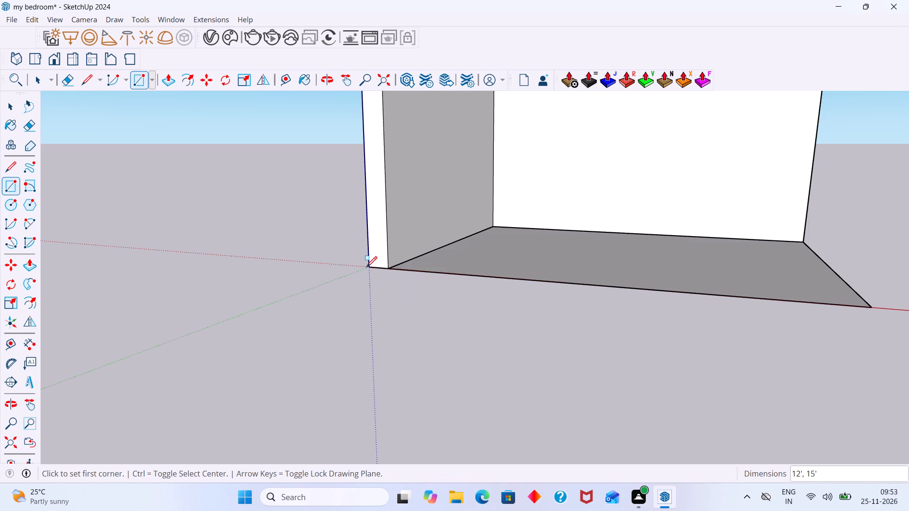
{"action": "key", "text": "space"}
Make a separate group from the floor face and its edges.
{"action": "scroll", "coordinate": [446, 253], "scroll_direction": "down", "scroll_amount": 10}
{"action": "middle_click_drag", "start_coordinate": [472, 326], "coordinate": [459, 389]}
{"action": "scroll", "coordinate": [497, 287], "scroll_direction": "up", "scroll_amount": 1}
{"action": "middle_click_drag", "start_coordinate": [491, 280], "coordinate": [423, 299]}
{"action": "scroll", "coordinate": [535, 260], "scroll_direction": "up", "scroll_amount": 5}
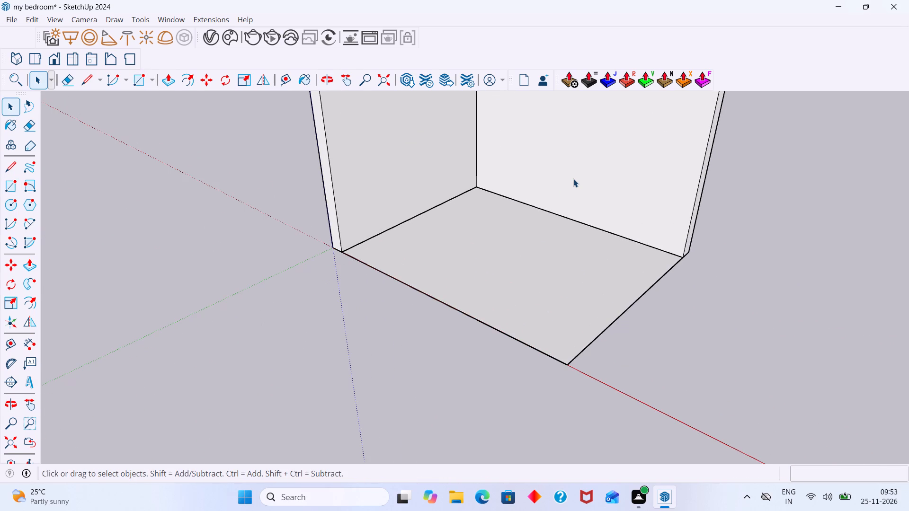
{"action": "scroll", "coordinate": [574, 179], "scroll_direction": "down", "scroll_amount": 8}
{"action": "scroll", "coordinate": [567, 197], "scroll_direction": "up", "scroll_amount": 8}
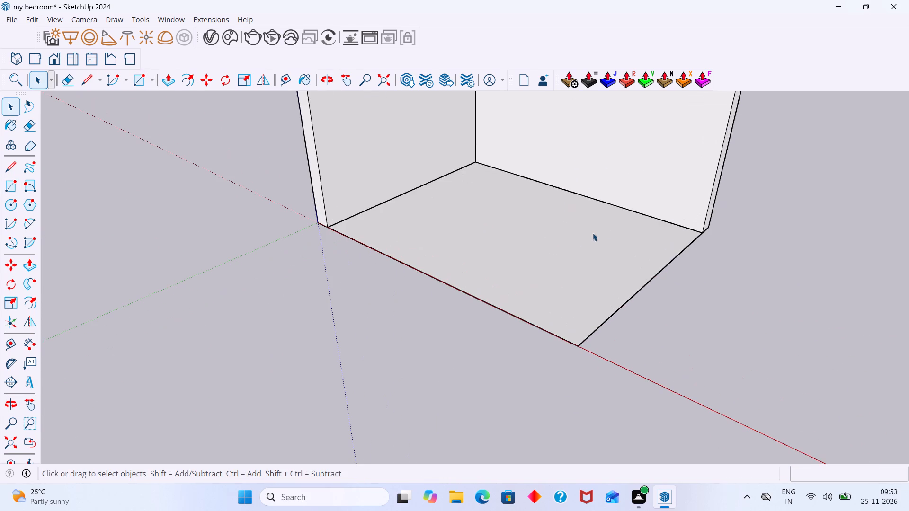
{"action": "double_click", "coordinate": [593, 233]}
{"action": "right_click", "coordinate": [593, 233]}
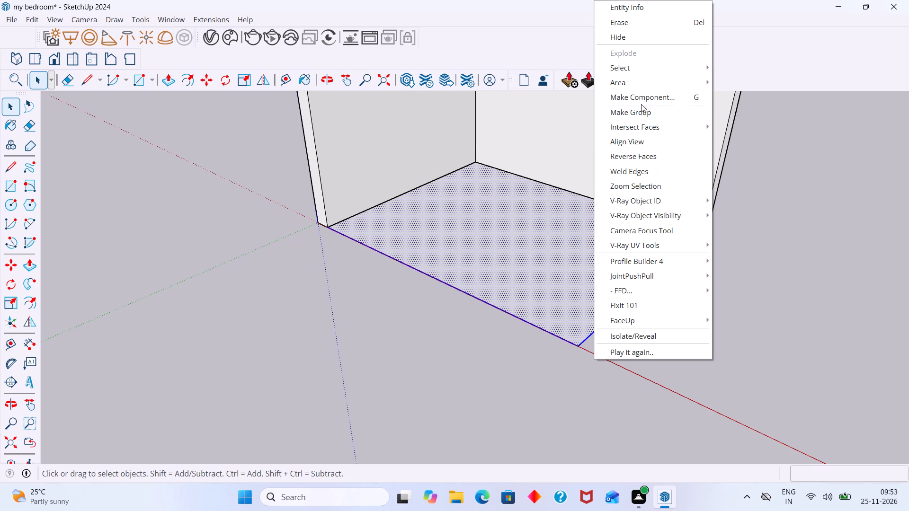
{"action": "left_click", "coordinate": [642, 114]}
Open the floor group for editing and select its underside face.
{"action": "scroll", "coordinate": [667, 273], "scroll_direction": "down", "scroll_amount": 3}
{"action": "middle_click_drag", "start_coordinate": [625, 265], "coordinate": [566, 249]}
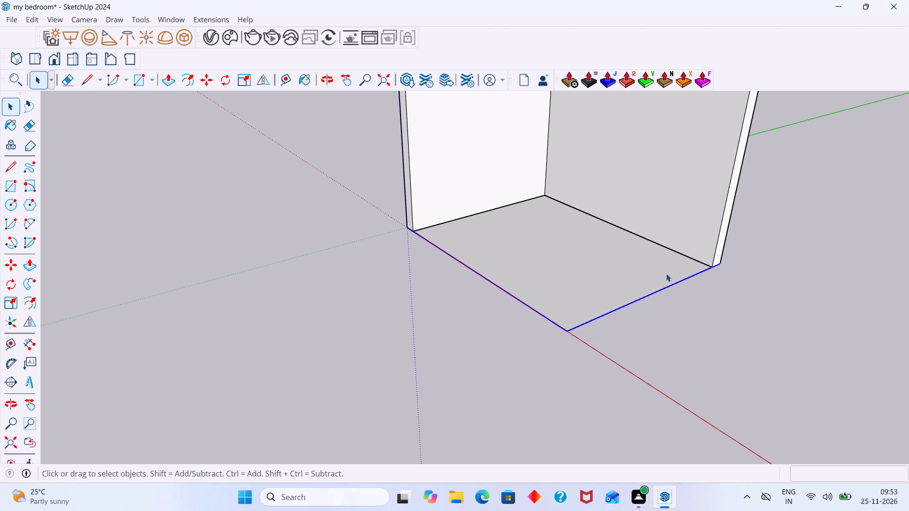
{"action": "middle_click_drag", "start_coordinate": [664, 265], "coordinate": [599, 172]}
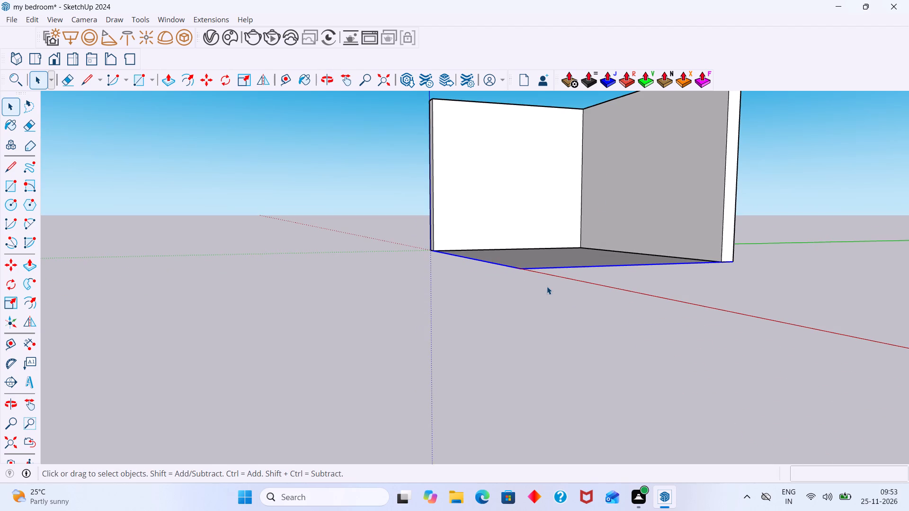
{"action": "middle_click_drag", "start_coordinate": [537, 282], "coordinate": [536, 211]}
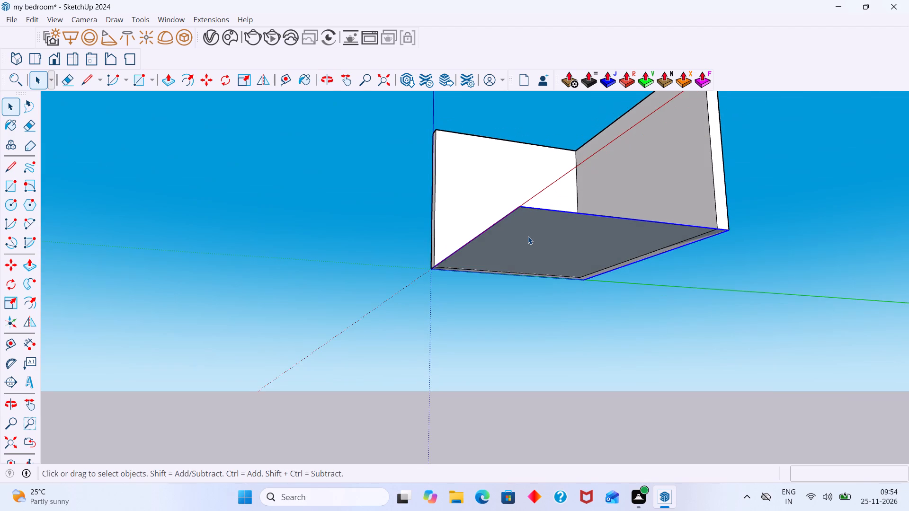
{"action": "scroll", "coordinate": [528, 236], "scroll_direction": "up", "scroll_amount": 4}
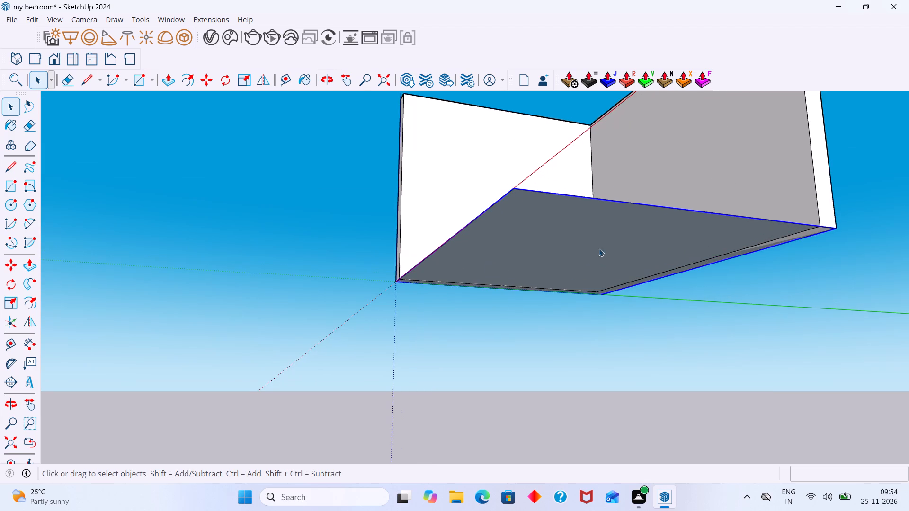
{"action": "triple_click", "coordinate": [582, 228]}
{"action": "scroll", "coordinate": [582, 228], "scroll_direction": "up", "scroll_amount": 1}
{"action": "left_click", "coordinate": [581, 228]}
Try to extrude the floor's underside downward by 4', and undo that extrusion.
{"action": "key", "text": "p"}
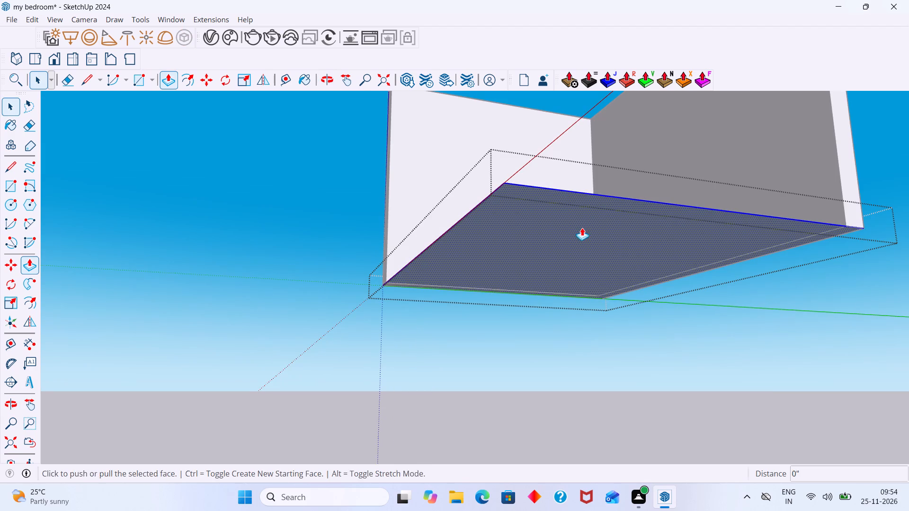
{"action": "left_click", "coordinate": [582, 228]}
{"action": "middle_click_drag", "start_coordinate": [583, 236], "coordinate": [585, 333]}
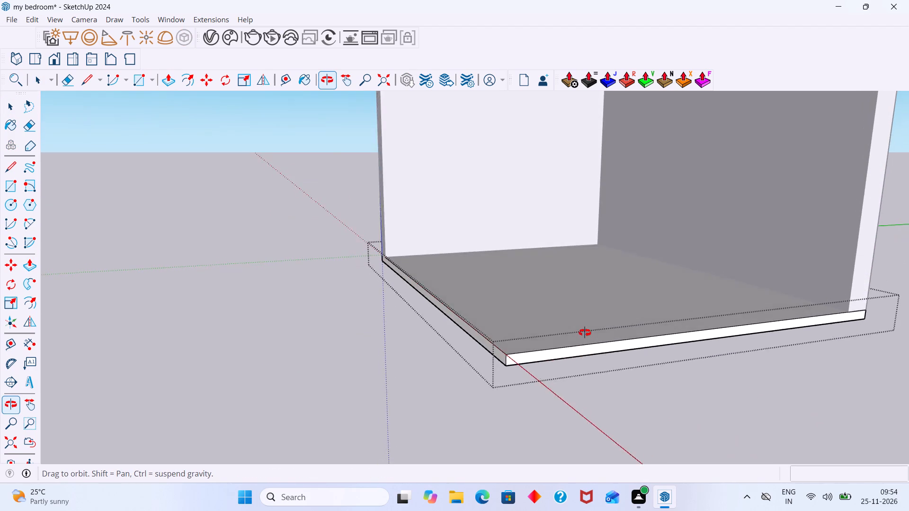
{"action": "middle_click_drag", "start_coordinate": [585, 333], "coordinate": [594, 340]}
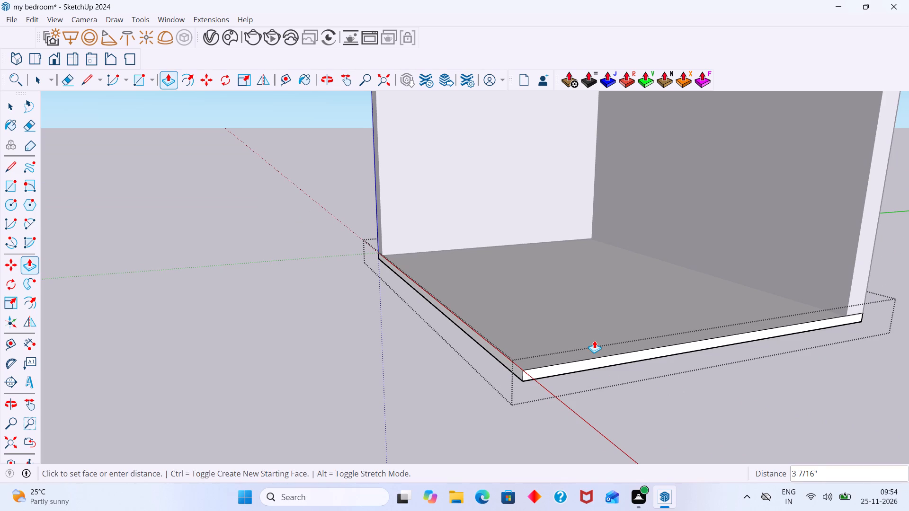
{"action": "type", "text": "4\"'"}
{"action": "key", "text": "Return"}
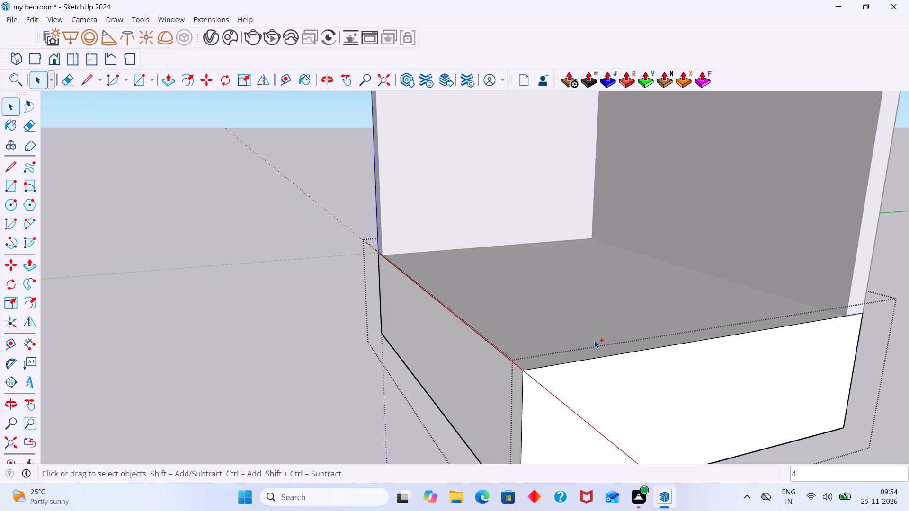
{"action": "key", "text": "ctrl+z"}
Extrude the floor's underside downward by 4" with Push/Pull and leave the floor group.
{"action": "middle_click_drag", "start_coordinate": [595, 317], "coordinate": [564, 133]}
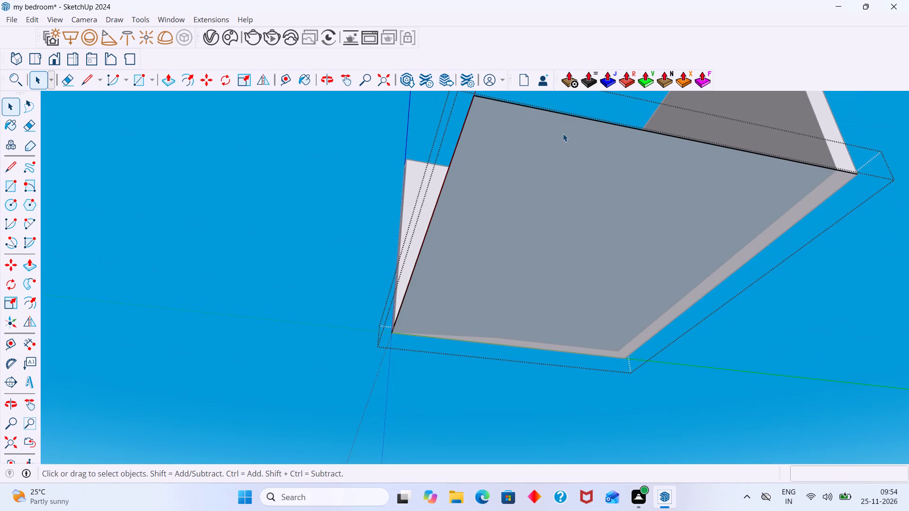
{"action": "key", "text": "p"}
{"action": "left_click", "coordinate": [561, 137]}
{"action": "type", "text": "4\""}
{"action": "key", "text": "Return"}
{"action": "key", "text": "space"}
{"action": "scroll", "coordinate": [571, 172], "scroll_direction": "down", "scroll_amount": 5}
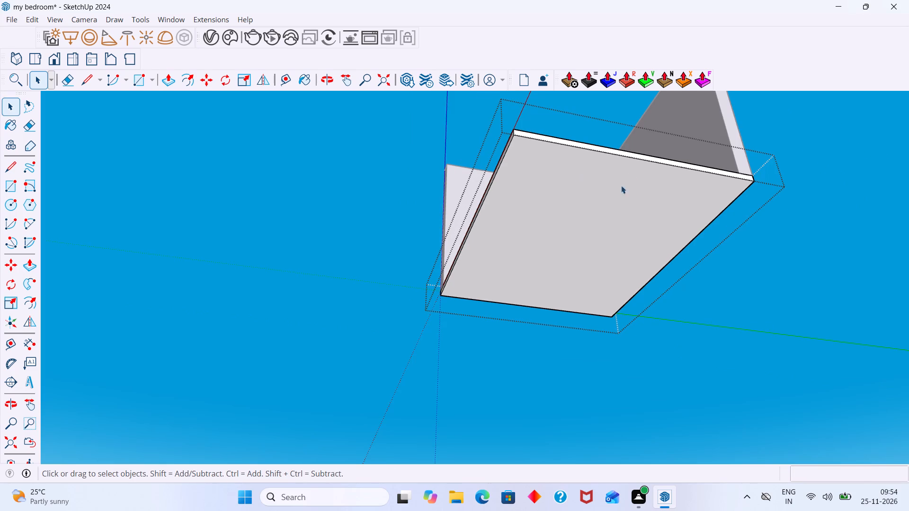
{"action": "scroll", "coordinate": [620, 205], "scroll_direction": "down", "scroll_amount": 8}
{"action": "middle_click_drag", "start_coordinate": [644, 241], "coordinate": [668, 419]}
{"action": "middle_click_drag", "start_coordinate": [705, 362], "coordinate": [730, 344]}
{"action": "left_click", "coordinate": [768, 242]}
Open the floor slab group for editing.
{"action": "middle_click_drag", "start_coordinate": [624, 270], "coordinate": [664, 344]}
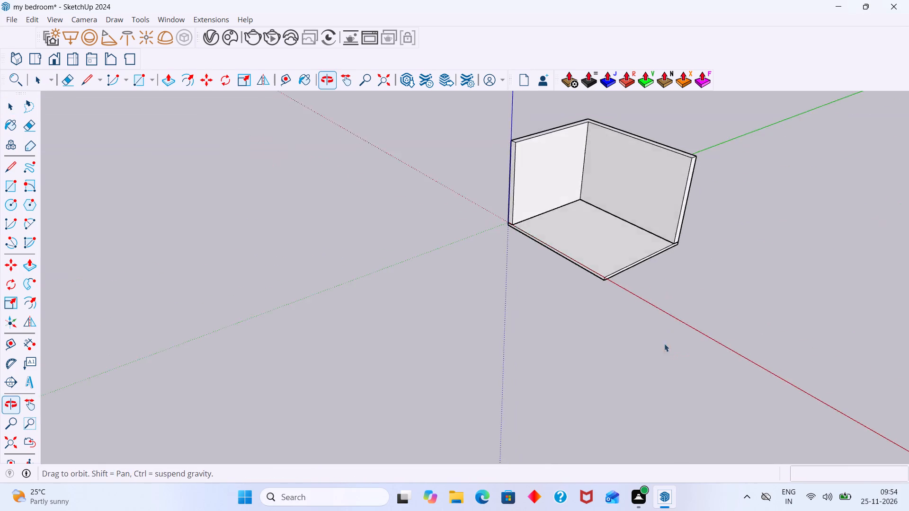
{"action": "middle_click_drag", "start_coordinate": [664, 344], "coordinate": [686, 355]}
{"action": "scroll", "coordinate": [417, 196], "scroll_direction": "up", "scroll_amount": 3}
{"action": "middle_click_drag", "start_coordinate": [438, 199], "coordinate": [492, 213]}
{"action": "scroll", "coordinate": [509, 213], "scroll_direction": "up", "scroll_amount": 14}
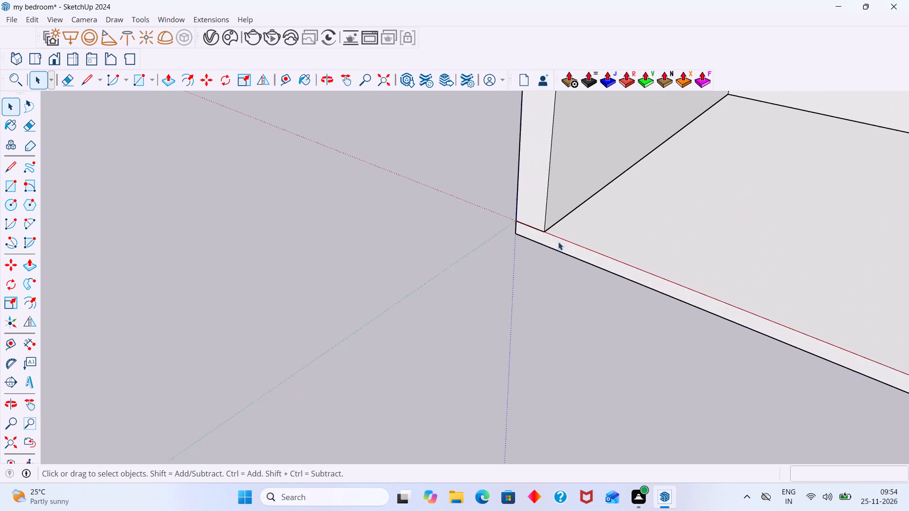
{"action": "scroll", "coordinate": [558, 242], "scroll_direction": "up", "scroll_amount": 8}
{"action": "middle_click_drag", "start_coordinate": [560, 240], "coordinate": [441, 224]}
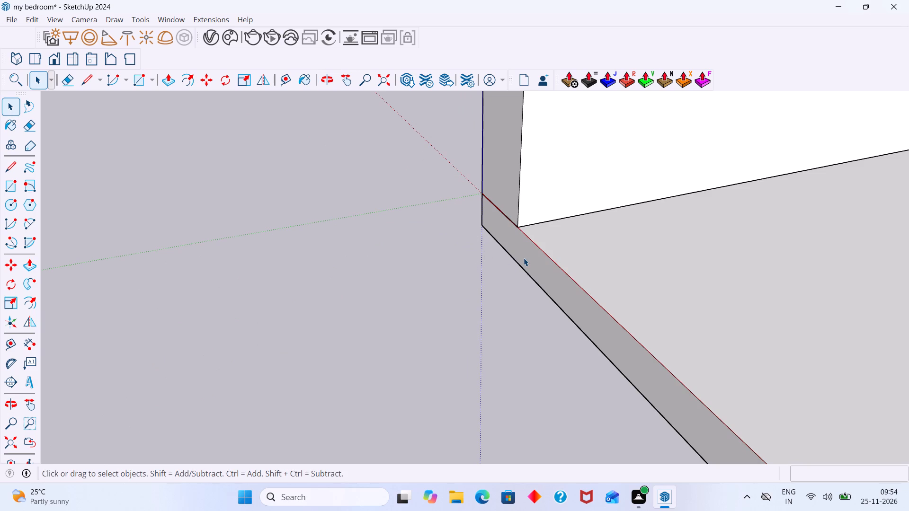
{"action": "double_click", "coordinate": [524, 257]}
{"action": "scroll", "coordinate": [561, 255], "scroll_direction": "down", "scroll_amount": 13}
{"action": "scroll", "coordinate": [643, 283], "scroll_direction": "up", "scroll_amount": 2}
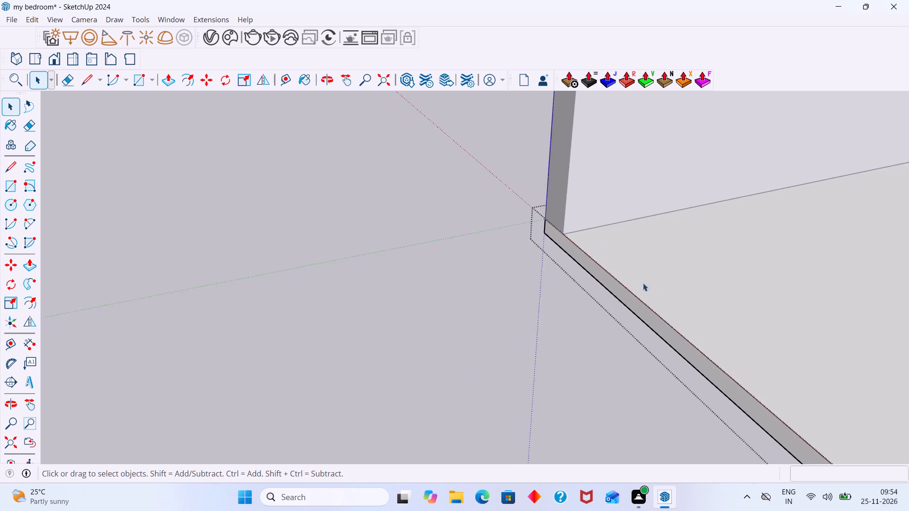
{"action": "scroll", "coordinate": [643, 283], "scroll_direction": "up", "scroll_amount": 9}
{"action": "double_click", "coordinate": [625, 284]}
{"action": "triple_click", "coordinate": [648, 264]}
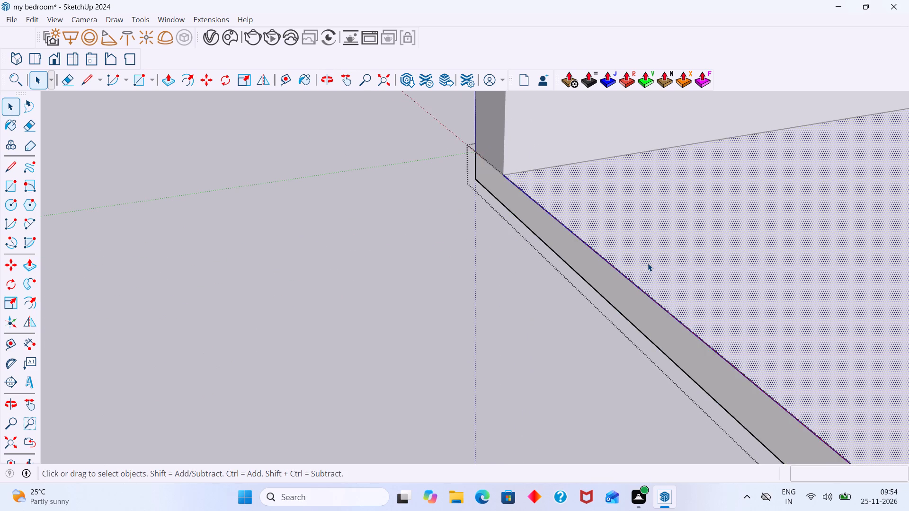
{"action": "left_click", "coordinate": [648, 263]}
Extrude the floor slab's side face along the red axis outward by 6" with Push/Pull and leave the group.
{"action": "scroll", "coordinate": [644, 259], "scroll_direction": "down", "scroll_amount": 20}
{"action": "scroll", "coordinate": [644, 259], "scroll_direction": "down", "scroll_amount": 14}
{"action": "middle_click_drag", "start_coordinate": [775, 253], "coordinate": [773, 250]}
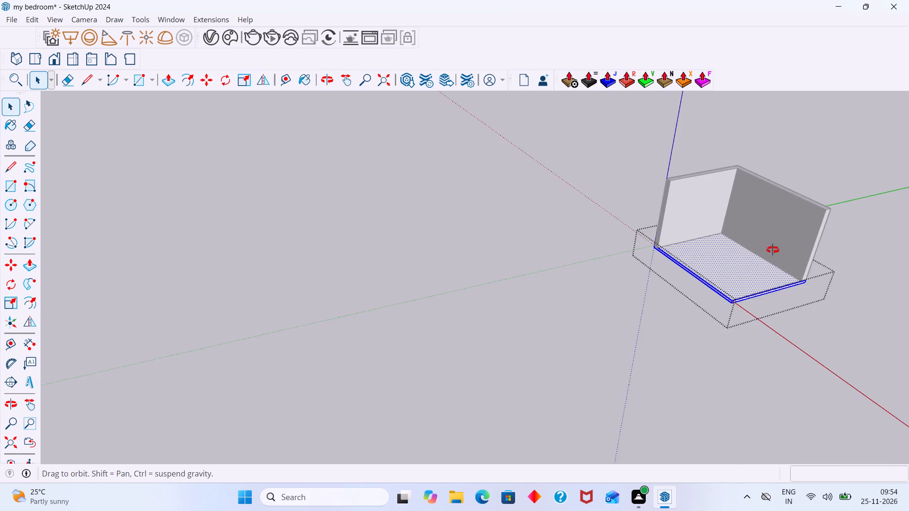
{"action": "middle_click_drag", "start_coordinate": [773, 250], "coordinate": [901, 268]}
{"action": "scroll", "coordinate": [573, 214], "scroll_direction": "up", "scroll_amount": 17}
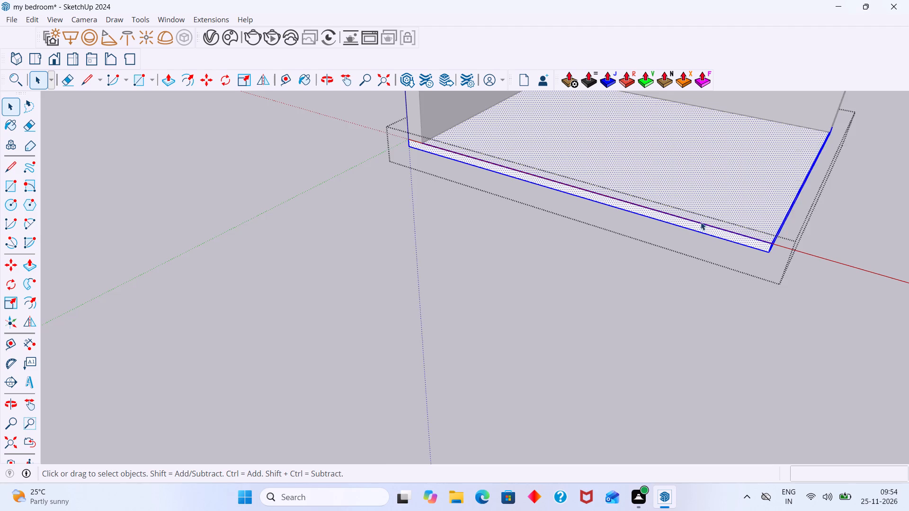
{"action": "scroll", "coordinate": [701, 222], "scroll_direction": "up", "scroll_amount": 2}
{"action": "double_click", "coordinate": [701, 225]}
{"action": "scroll", "coordinate": [702, 223], "scroll_direction": "up", "scroll_amount": 5}
{"action": "double_click", "coordinate": [703, 229]}
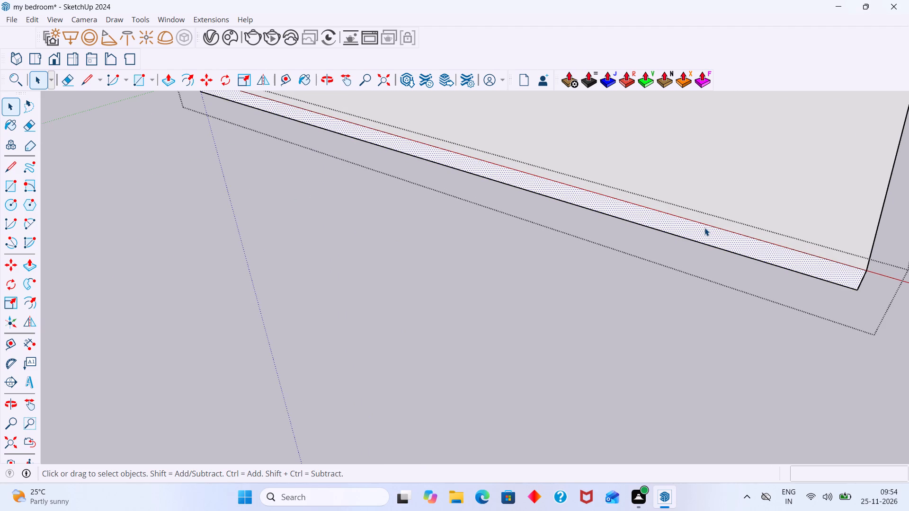
{"action": "key", "text": "p"}
{"action": "left_click", "coordinate": [704, 228]}
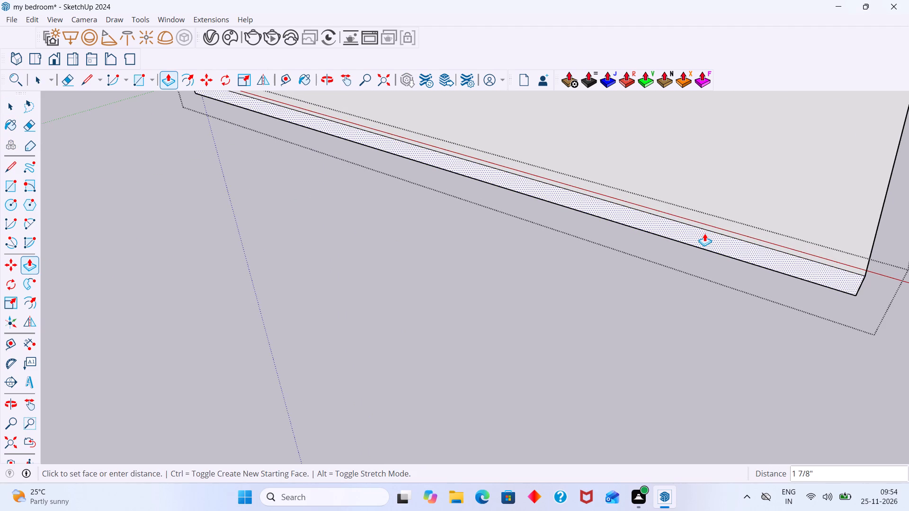
{"action": "scroll", "coordinate": [704, 233], "scroll_direction": "down", "scroll_amount": 2}
{"action": "middle_click_drag", "start_coordinate": [705, 234], "coordinate": [705, 235], "text": "shift"}
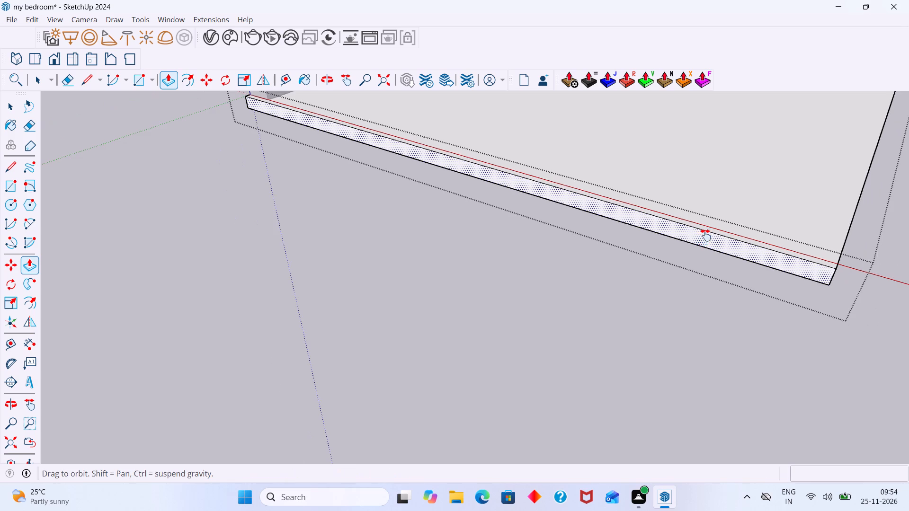
{"action": "middle_click_drag", "start_coordinate": [705, 235], "coordinate": [732, 340], "text": "shift"}
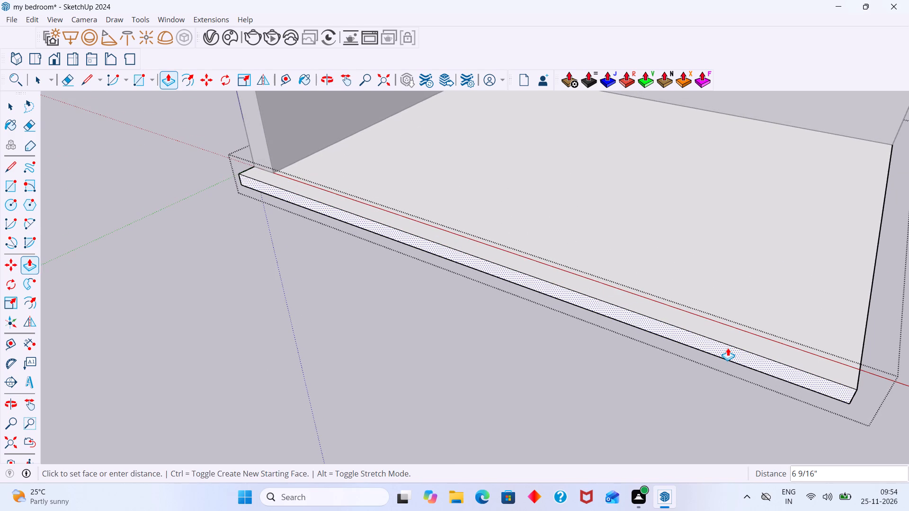
{"action": "key", "text": "6"}
{"action": "key", "text": "shift+quotedbl"}
{"action": "key", "text": "Return"}
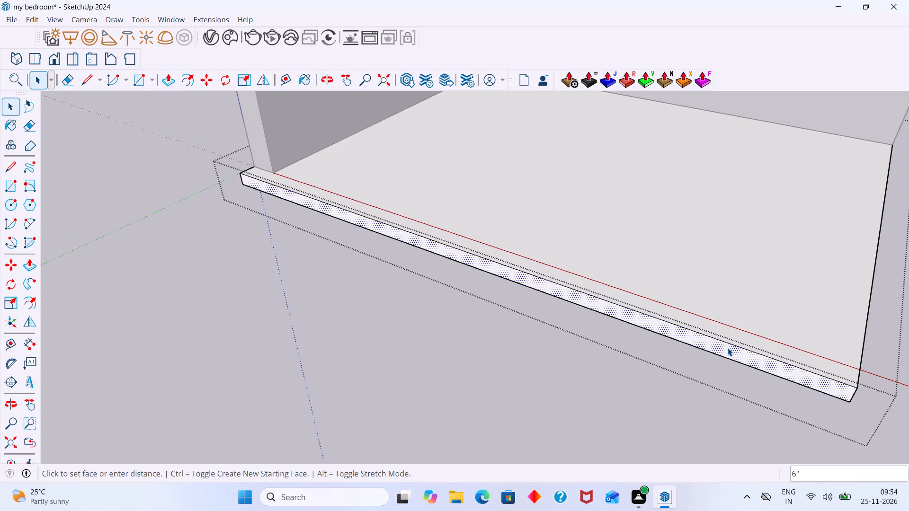
{"action": "key", "text": "space"}
{"action": "left_click", "coordinate": [532, 416]}
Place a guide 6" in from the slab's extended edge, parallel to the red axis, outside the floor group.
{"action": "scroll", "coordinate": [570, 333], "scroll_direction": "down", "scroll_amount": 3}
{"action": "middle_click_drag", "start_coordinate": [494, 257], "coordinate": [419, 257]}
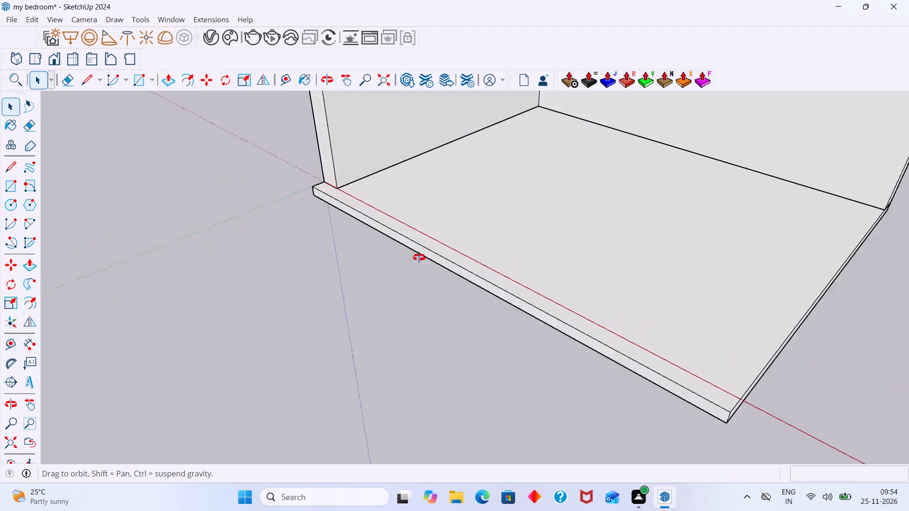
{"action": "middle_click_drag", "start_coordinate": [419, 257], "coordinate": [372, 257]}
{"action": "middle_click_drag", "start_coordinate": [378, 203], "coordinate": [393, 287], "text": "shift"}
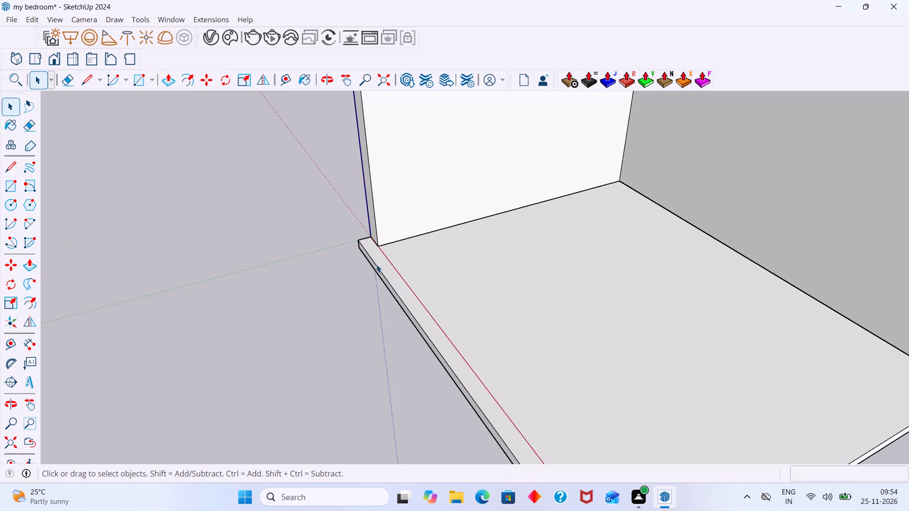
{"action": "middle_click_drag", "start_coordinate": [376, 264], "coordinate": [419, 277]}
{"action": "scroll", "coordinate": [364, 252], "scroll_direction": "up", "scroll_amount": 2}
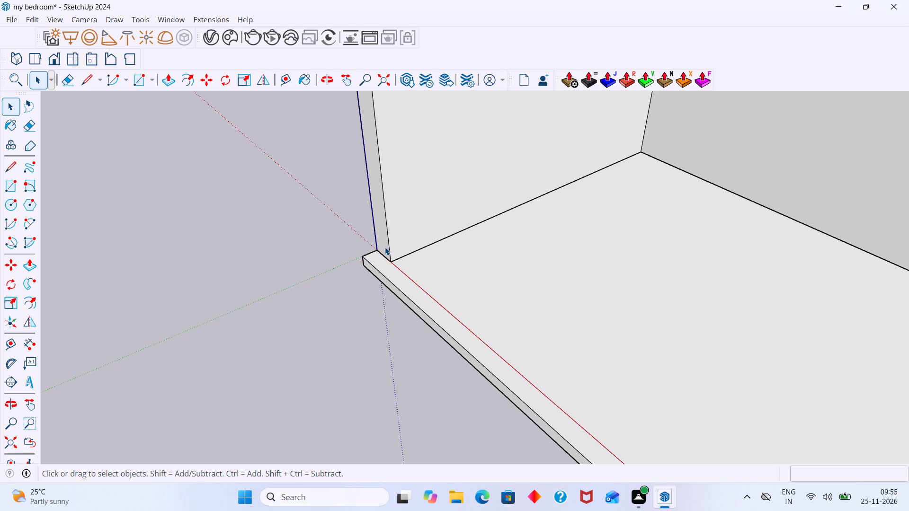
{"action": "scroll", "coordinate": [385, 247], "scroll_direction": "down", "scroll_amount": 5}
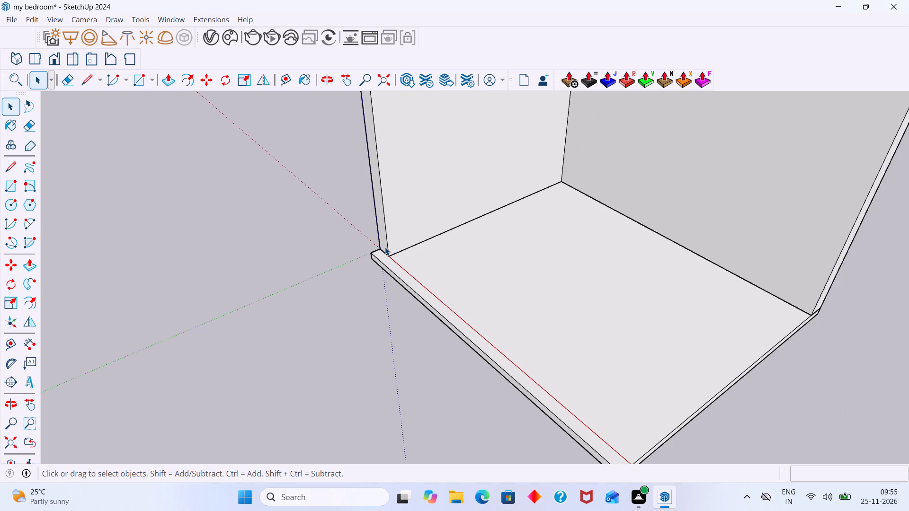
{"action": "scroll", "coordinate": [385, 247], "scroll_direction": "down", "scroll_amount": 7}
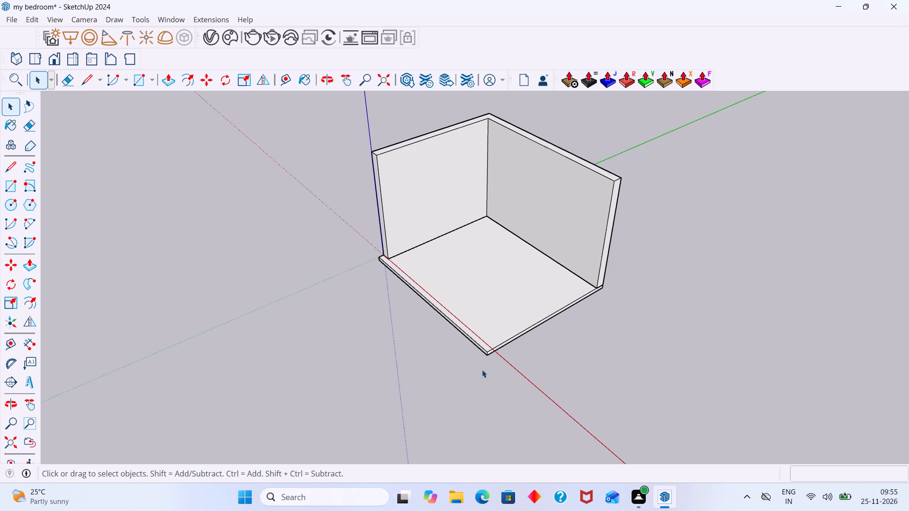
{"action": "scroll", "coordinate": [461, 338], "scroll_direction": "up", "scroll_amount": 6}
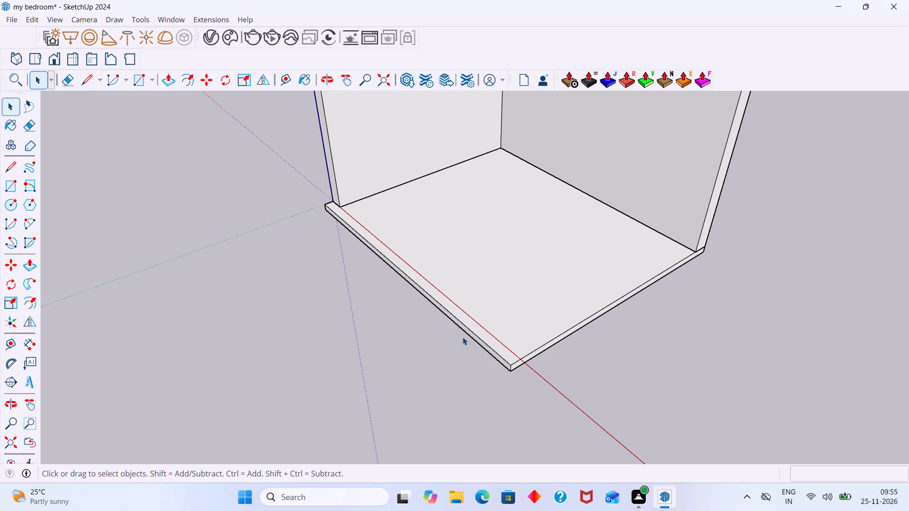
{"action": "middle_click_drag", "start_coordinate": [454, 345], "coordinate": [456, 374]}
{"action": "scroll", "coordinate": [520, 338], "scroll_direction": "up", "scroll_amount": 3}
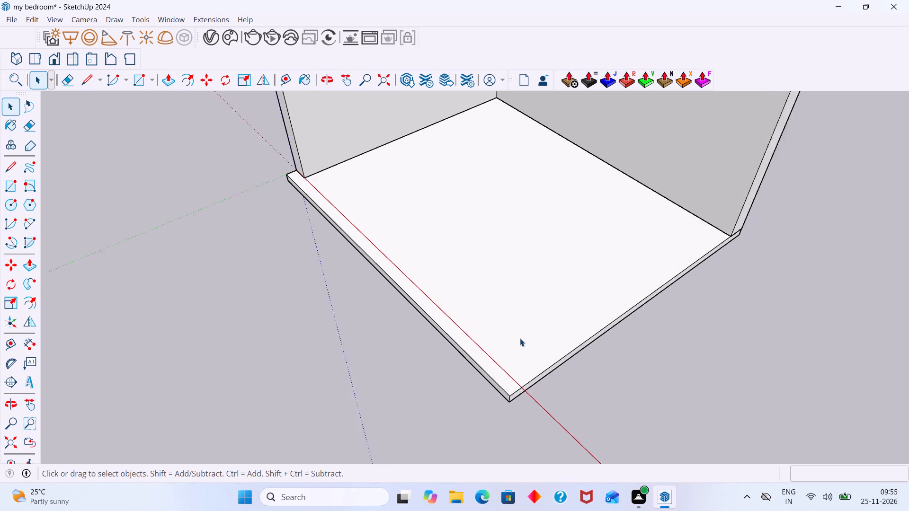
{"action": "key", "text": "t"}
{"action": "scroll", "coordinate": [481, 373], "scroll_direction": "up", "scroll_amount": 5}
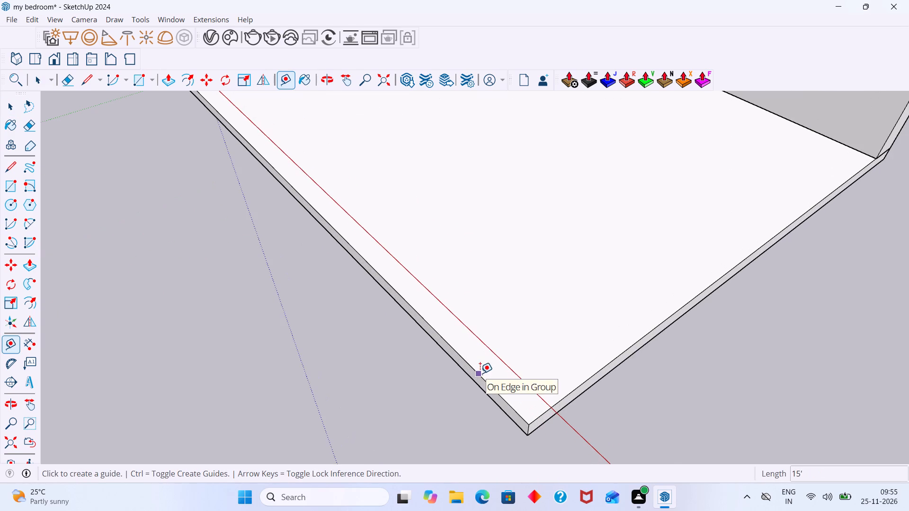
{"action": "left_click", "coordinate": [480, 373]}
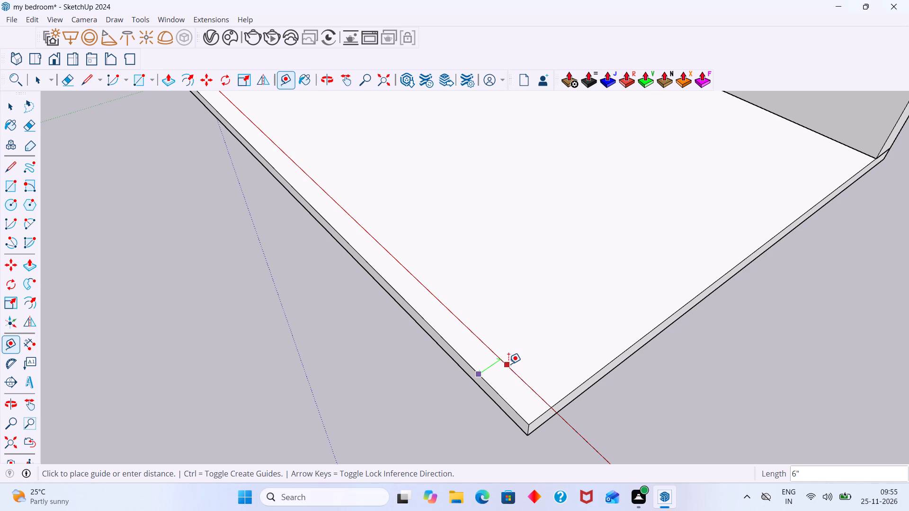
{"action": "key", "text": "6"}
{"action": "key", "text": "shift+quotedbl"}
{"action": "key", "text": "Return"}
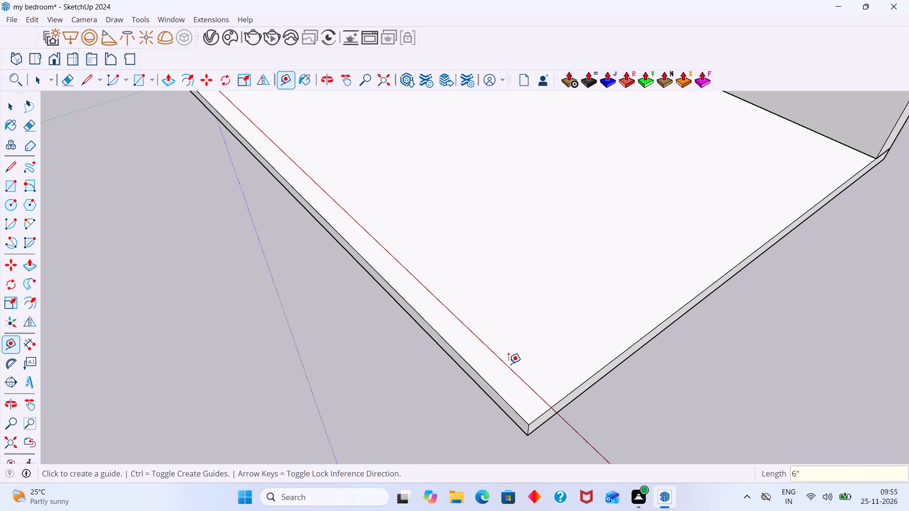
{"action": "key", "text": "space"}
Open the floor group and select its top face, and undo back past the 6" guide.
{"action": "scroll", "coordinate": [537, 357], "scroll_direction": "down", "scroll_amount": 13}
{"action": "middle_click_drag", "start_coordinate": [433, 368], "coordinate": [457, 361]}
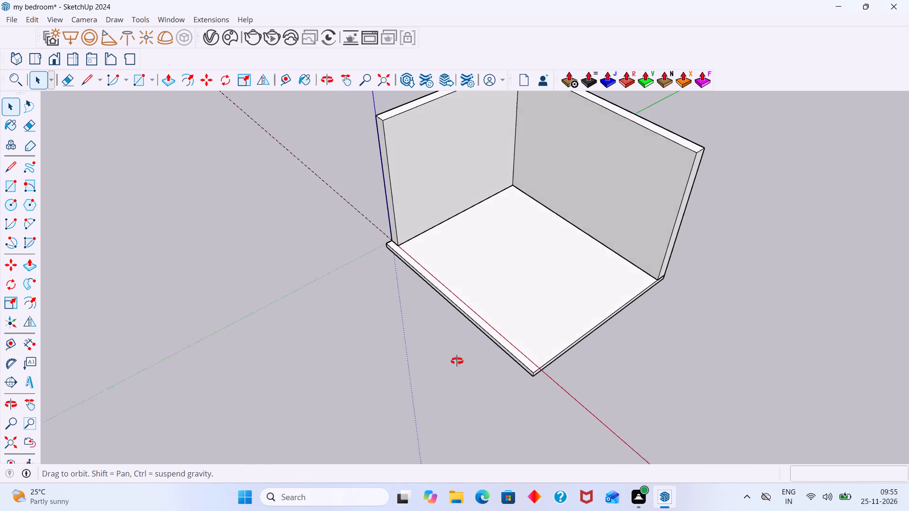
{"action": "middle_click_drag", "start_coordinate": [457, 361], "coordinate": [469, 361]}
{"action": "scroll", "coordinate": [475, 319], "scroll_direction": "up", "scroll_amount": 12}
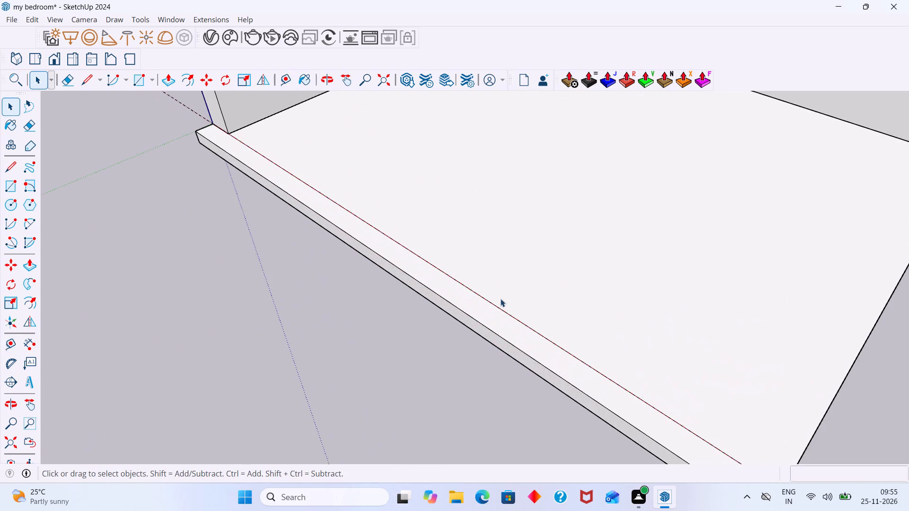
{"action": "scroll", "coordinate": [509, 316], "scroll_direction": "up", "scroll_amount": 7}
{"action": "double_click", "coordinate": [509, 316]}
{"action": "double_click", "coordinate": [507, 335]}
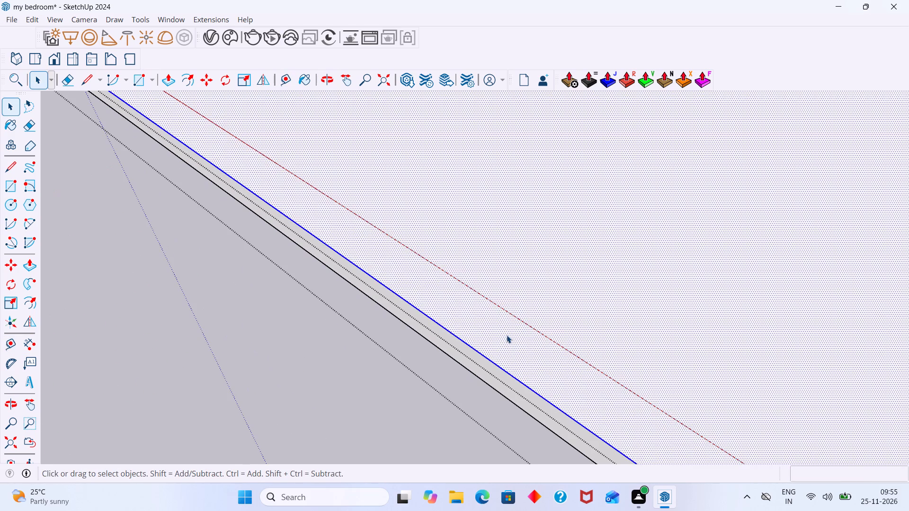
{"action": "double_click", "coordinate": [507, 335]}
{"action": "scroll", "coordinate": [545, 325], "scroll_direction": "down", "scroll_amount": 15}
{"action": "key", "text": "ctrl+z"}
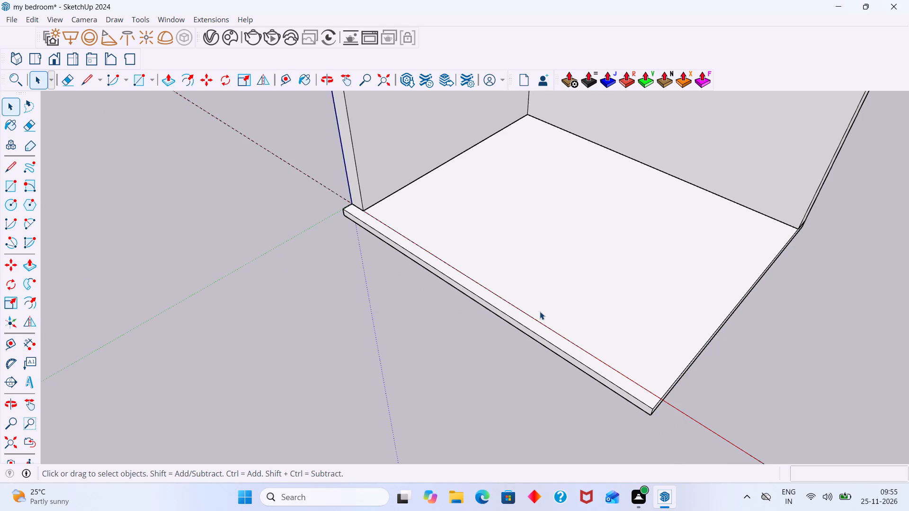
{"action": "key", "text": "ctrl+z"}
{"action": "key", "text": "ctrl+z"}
Inside the floor group, place a guide 6" in from the slab's extended top edge, along the red axis.
{"action": "scroll", "coordinate": [538, 331], "scroll_direction": "up", "scroll_amount": 5}
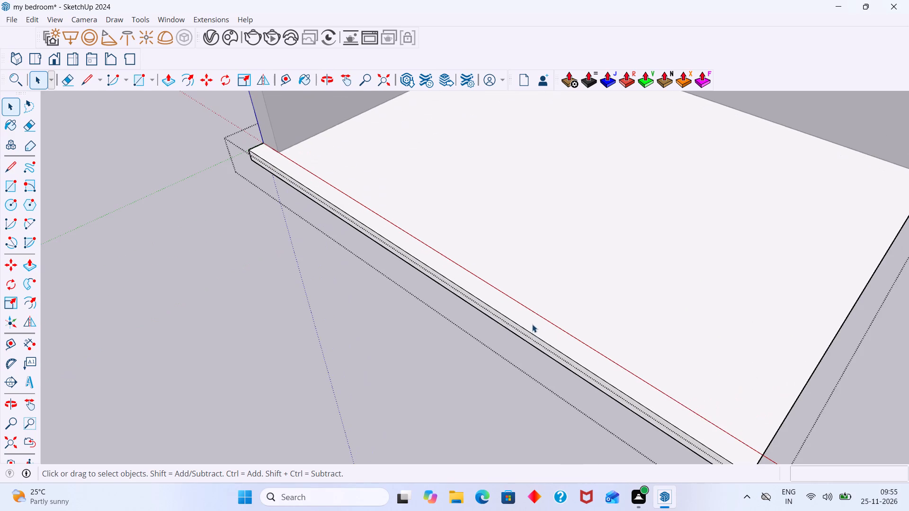
{"action": "scroll", "coordinate": [535, 323], "scroll_direction": "up", "scroll_amount": 1}
{"action": "scroll", "coordinate": [535, 323], "scroll_direction": "down", "scroll_amount": 9}
{"action": "scroll", "coordinate": [536, 321], "scroll_direction": "up", "scroll_amount": 4}
{"action": "double_click", "coordinate": [536, 321]}
{"action": "middle_click_drag", "start_coordinate": [541, 322], "coordinate": [541, 334]}
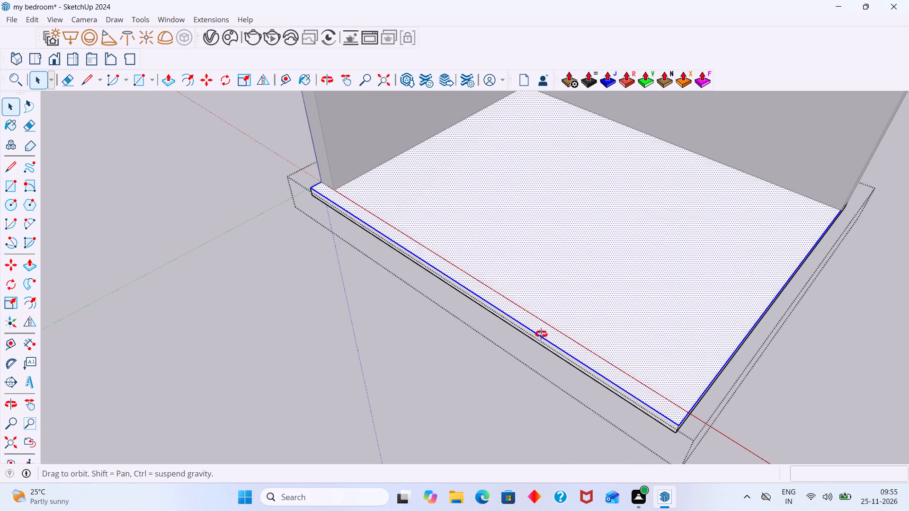
{"action": "middle_click_drag", "start_coordinate": [541, 334], "coordinate": [542, 341]}
{"action": "scroll", "coordinate": [542, 332], "scroll_direction": "up", "scroll_amount": 2}
{"action": "double_click", "coordinate": [542, 332]}
{"action": "left_click", "coordinate": [542, 332]}
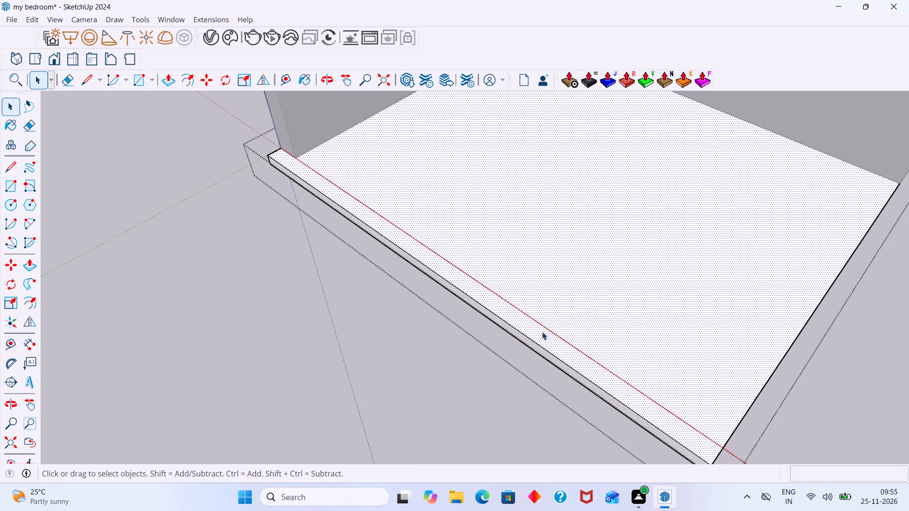
{"action": "key", "text": "t"}
{"action": "left_click", "coordinate": [555, 353]}
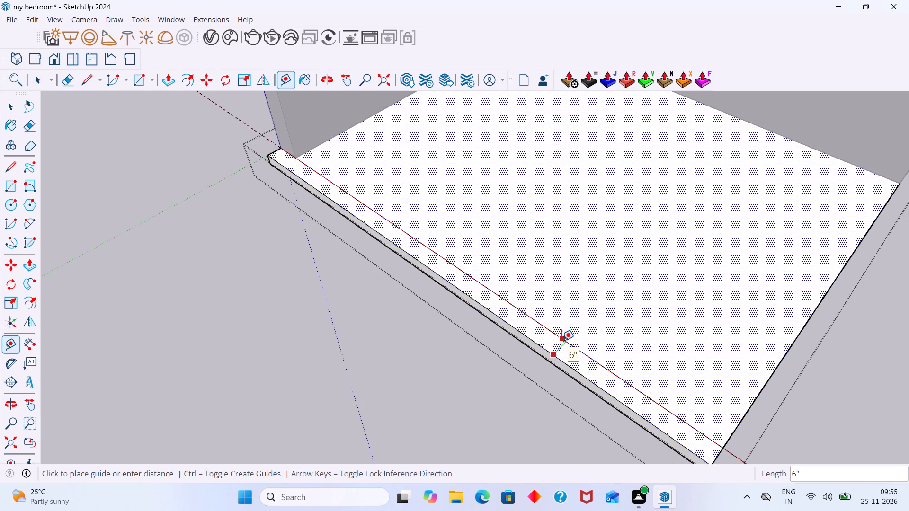
{"action": "left_click", "coordinate": [561, 341]}
{"action": "key", "text": "space"}
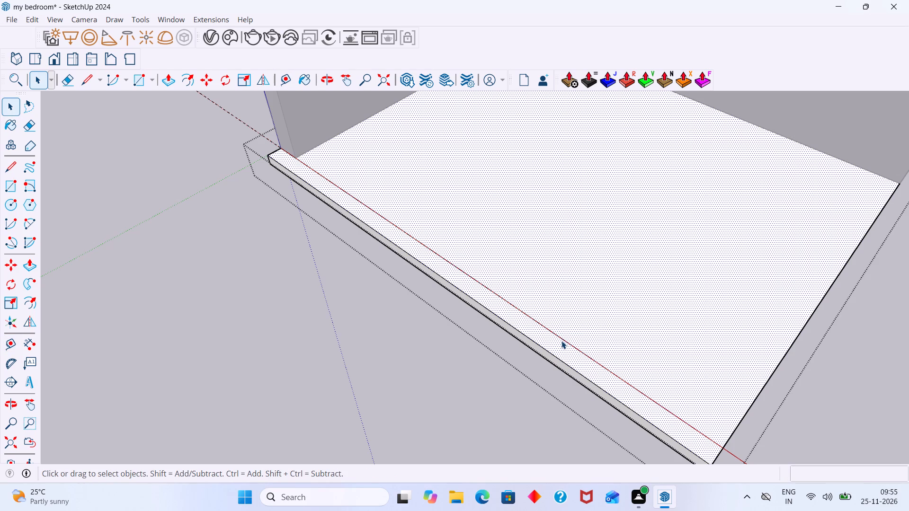
Inside the floor group, draw a 15' line along the guide across the slab's top face to split off the 6" strip.
{"action": "scroll", "coordinate": [596, 319], "scroll_direction": "down", "scroll_amount": 5}
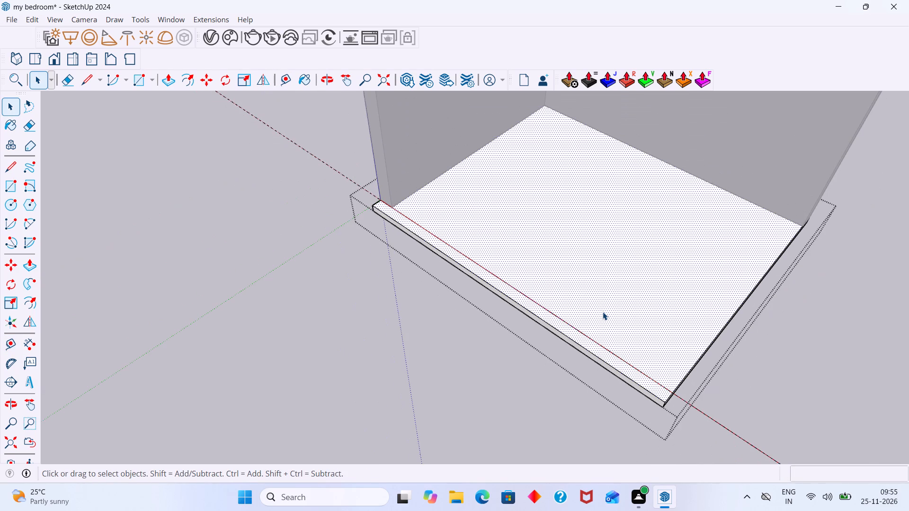
{"action": "key", "text": "l"}
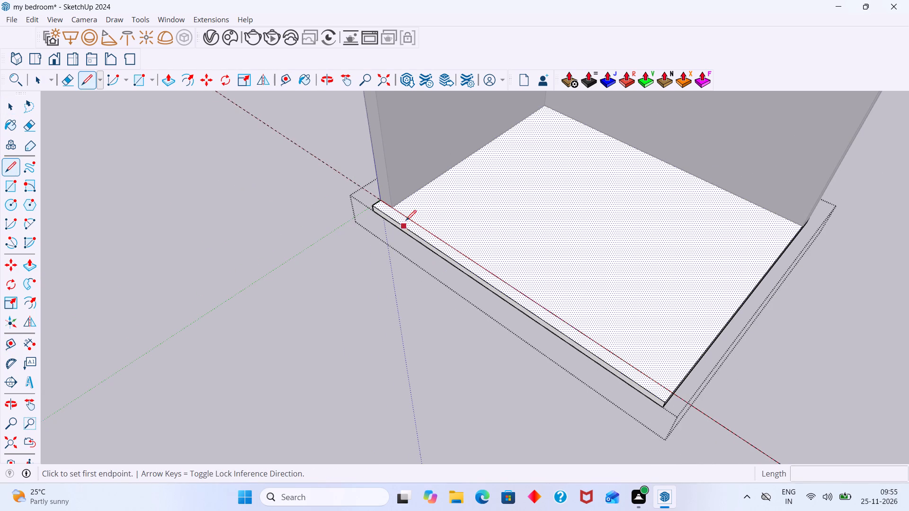
{"action": "scroll", "coordinate": [406, 220], "scroll_direction": "up", "scroll_amount": 7}
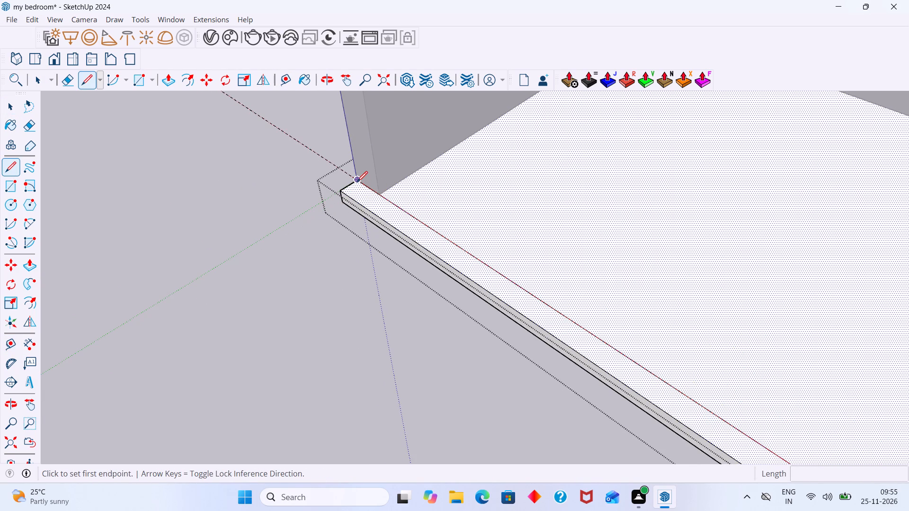
{"action": "left_click", "coordinate": [357, 181]}
{"action": "scroll", "coordinate": [599, 335], "scroll_direction": "down", "scroll_amount": 1}
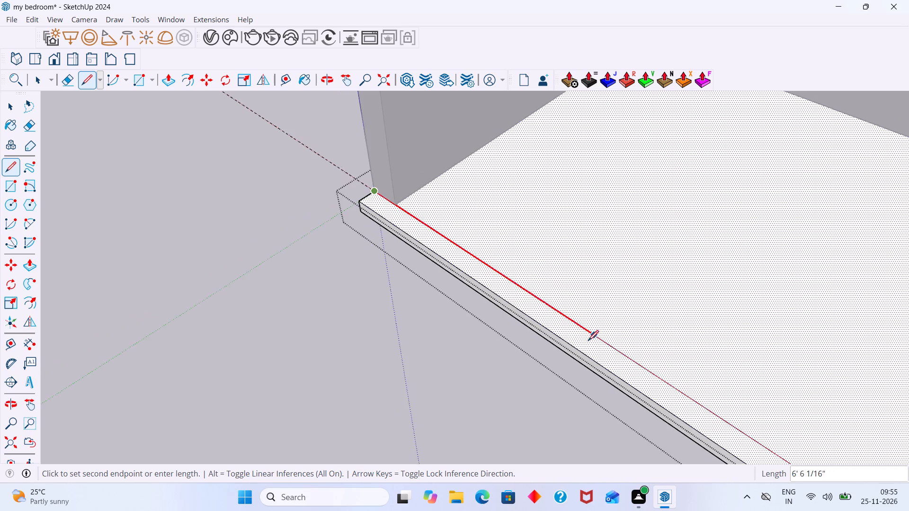
{"action": "middle_click_drag", "start_coordinate": [574, 331], "coordinate": [485, 282], "text": "shift"}
{"action": "scroll", "coordinate": [491, 284], "scroll_direction": "down", "scroll_amount": 8}
{"action": "middle_click_drag", "start_coordinate": [575, 351], "coordinate": [594, 366]}
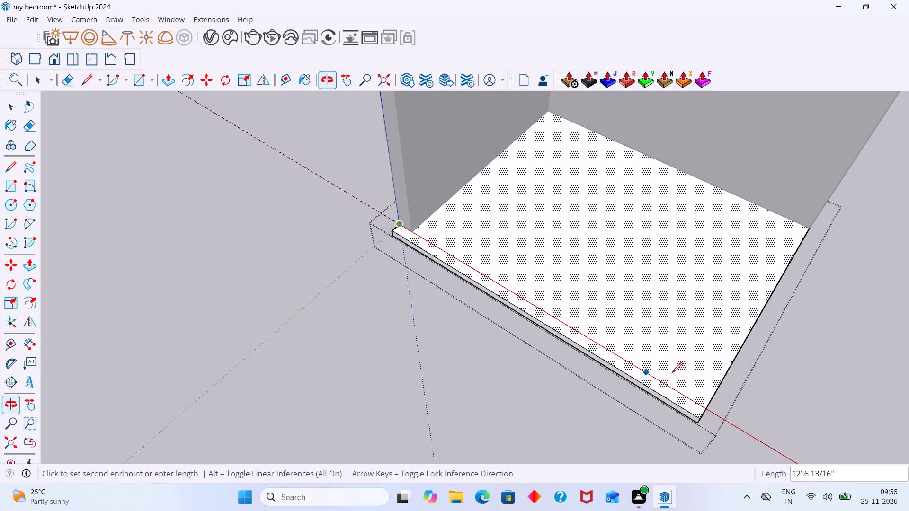
{"action": "scroll", "coordinate": [714, 397], "scroll_direction": "up", "scroll_amount": 5}
{"action": "left_click", "coordinate": [700, 411]}
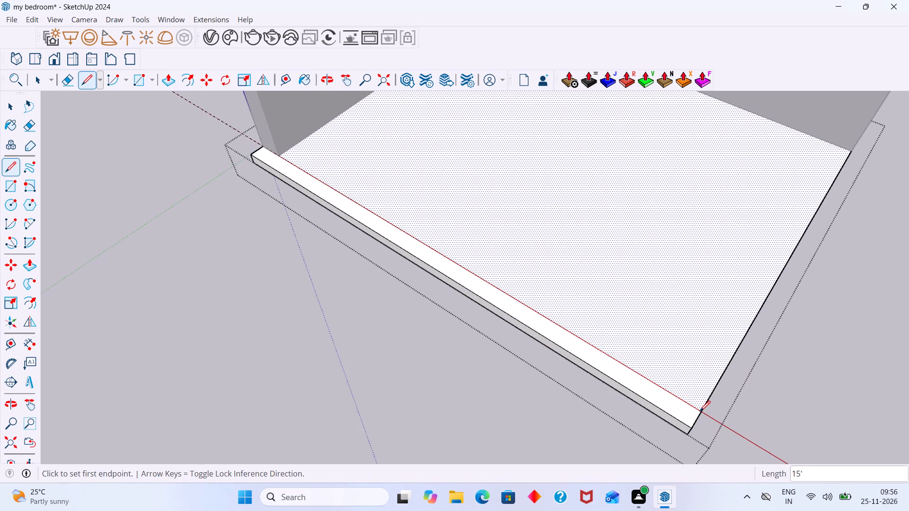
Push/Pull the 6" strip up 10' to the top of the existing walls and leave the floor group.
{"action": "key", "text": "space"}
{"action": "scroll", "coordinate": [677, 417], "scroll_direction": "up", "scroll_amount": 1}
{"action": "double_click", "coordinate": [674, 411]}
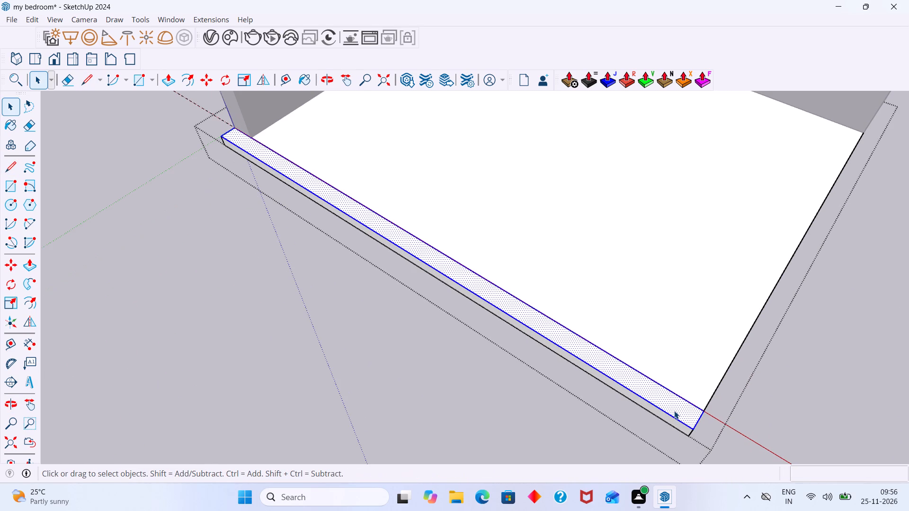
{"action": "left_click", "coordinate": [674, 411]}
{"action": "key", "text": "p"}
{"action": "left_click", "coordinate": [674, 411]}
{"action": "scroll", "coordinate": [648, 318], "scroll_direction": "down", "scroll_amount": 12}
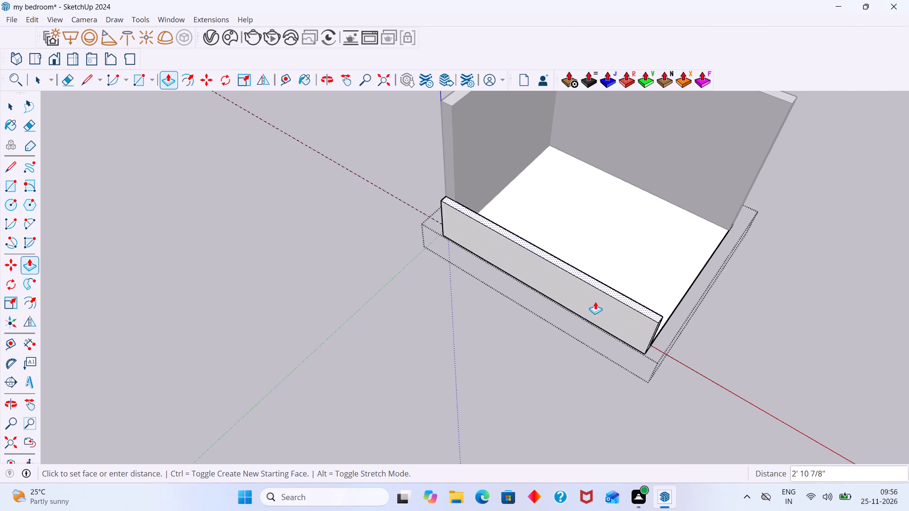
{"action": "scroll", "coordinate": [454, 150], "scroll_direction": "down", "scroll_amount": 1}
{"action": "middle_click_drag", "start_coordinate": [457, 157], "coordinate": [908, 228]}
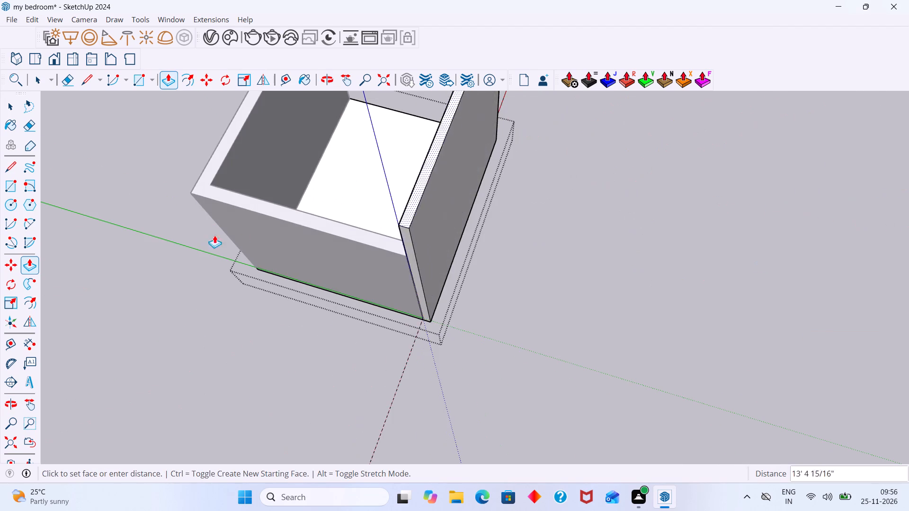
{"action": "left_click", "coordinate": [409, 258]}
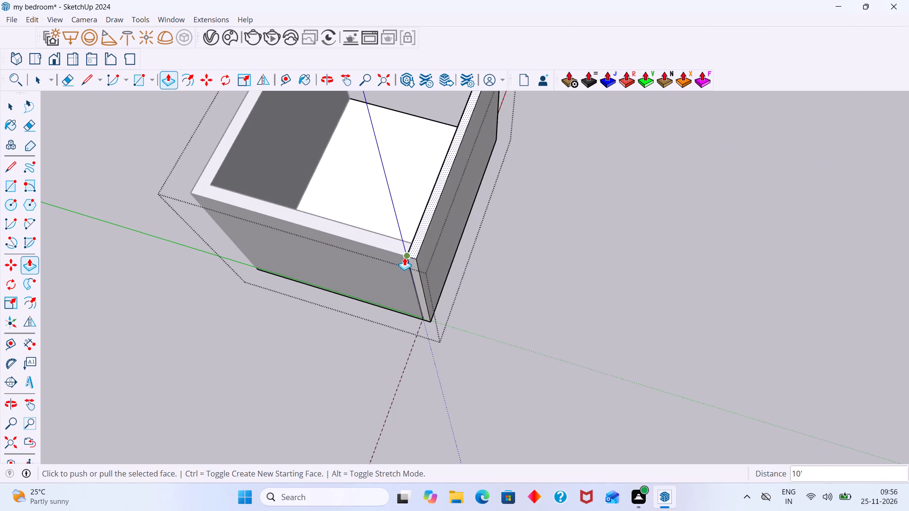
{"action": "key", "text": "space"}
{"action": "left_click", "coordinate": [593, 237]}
Examine the raised strip and its corner joint with the adjoining wall from several angles.
{"action": "middle_click_drag", "start_coordinate": [431, 278], "coordinate": [359, 246]}
{"action": "scroll", "coordinate": [454, 216], "scroll_direction": "down", "scroll_amount": 9}
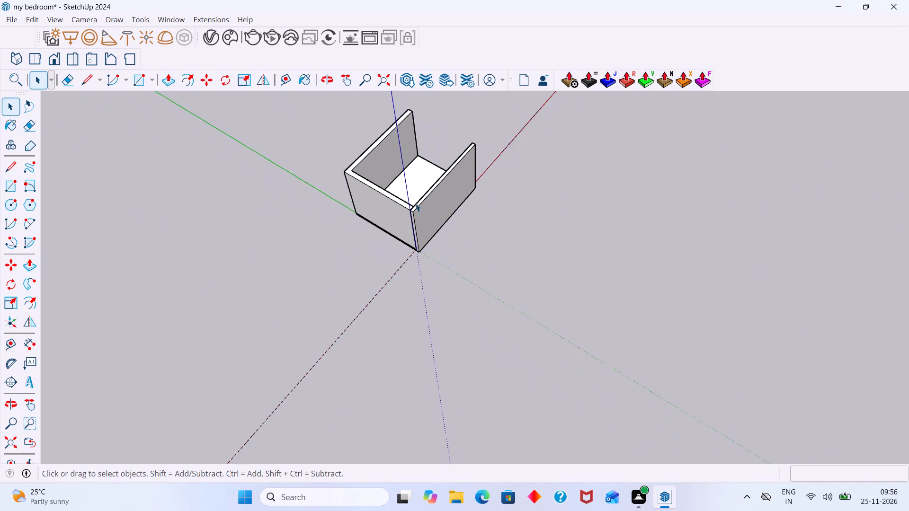
{"action": "scroll", "coordinate": [416, 203], "scroll_direction": "down", "scroll_amount": 3}
{"action": "middle_click_drag", "start_coordinate": [429, 194], "coordinate": [275, 202]}
{"action": "middle_click_drag", "start_coordinate": [558, 171], "coordinate": [276, 219]}
{"action": "scroll", "coordinate": [536, 217], "scroll_direction": "up", "scroll_amount": 13}
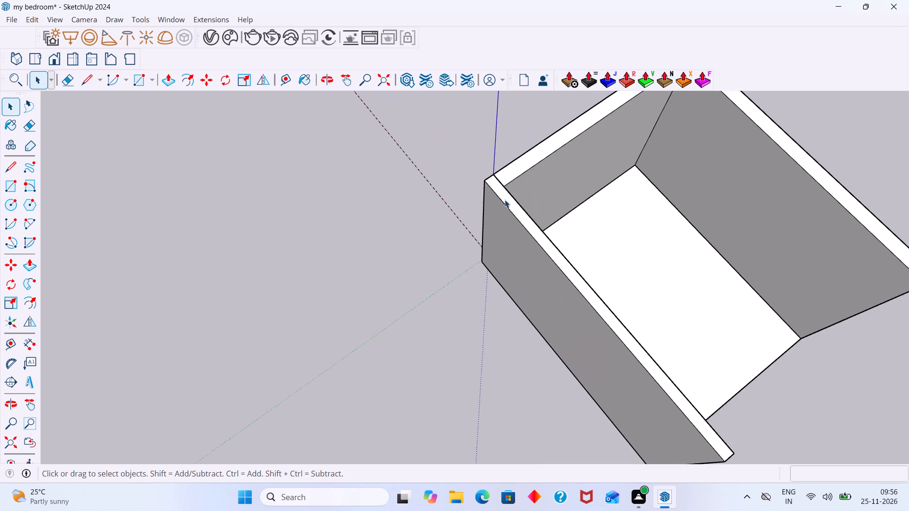
{"action": "scroll", "coordinate": [505, 200], "scroll_direction": "up", "scroll_amount": 2}
{"action": "middle_click_drag", "start_coordinate": [501, 203], "coordinate": [831, 197]}
{"action": "middle_click_drag", "start_coordinate": [370, 214], "coordinate": [465, 200]}
{"action": "scroll", "coordinate": [467, 199], "scroll_direction": "down", "scroll_amount": 2}
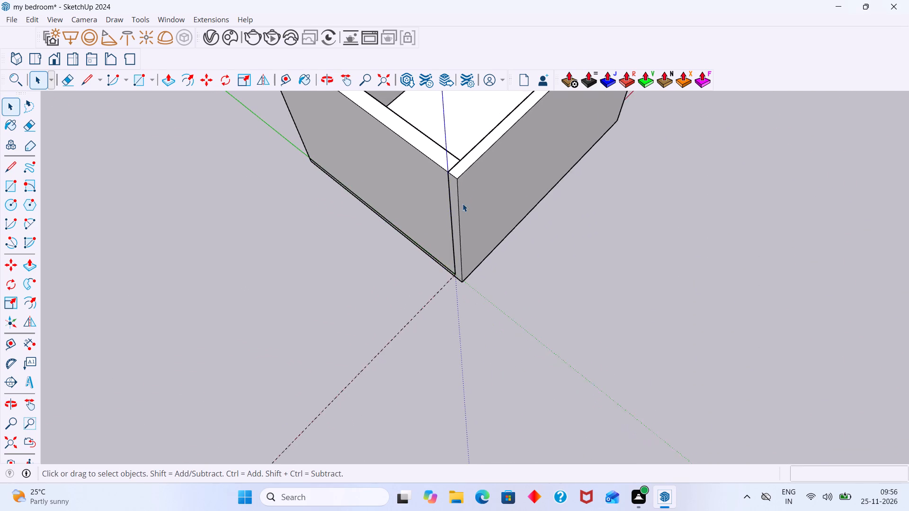
{"action": "scroll", "coordinate": [463, 203], "scroll_direction": "down", "scroll_amount": 2}
{"action": "middle_click_drag", "start_coordinate": [462, 222], "coordinate": [434, 352]}
{"action": "scroll", "coordinate": [438, 314], "scroll_direction": "up", "scroll_amount": 5}
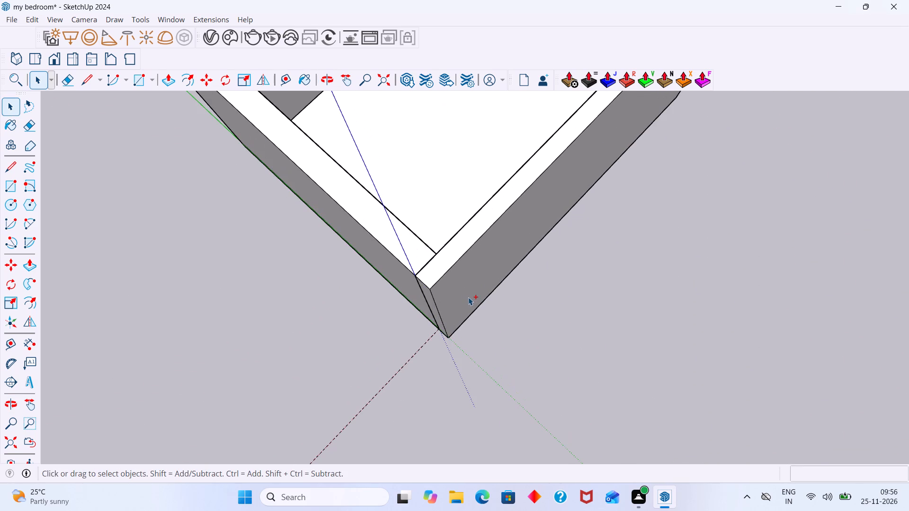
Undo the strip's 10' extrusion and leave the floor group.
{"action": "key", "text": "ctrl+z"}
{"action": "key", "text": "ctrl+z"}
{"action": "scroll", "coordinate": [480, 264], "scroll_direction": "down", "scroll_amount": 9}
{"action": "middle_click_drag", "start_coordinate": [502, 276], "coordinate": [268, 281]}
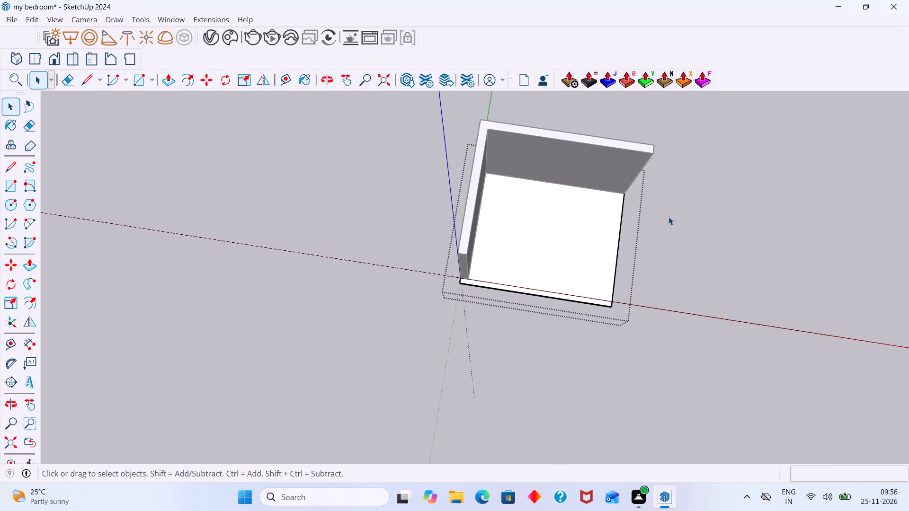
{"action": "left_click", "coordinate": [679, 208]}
Inside the wall group, Push/Pull the end face beside the 6" strip out to the slab's outer edge, and leave the group.
{"action": "middle_click_drag", "start_coordinate": [644, 215], "coordinate": [566, 156]}
{"action": "scroll", "coordinate": [461, 264], "scroll_direction": "up", "scroll_amount": 3}
{"action": "middle_click_drag", "start_coordinate": [496, 266], "coordinate": [374, 237]}
{"action": "scroll", "coordinate": [452, 238], "scroll_direction": "up", "scroll_amount": 3}
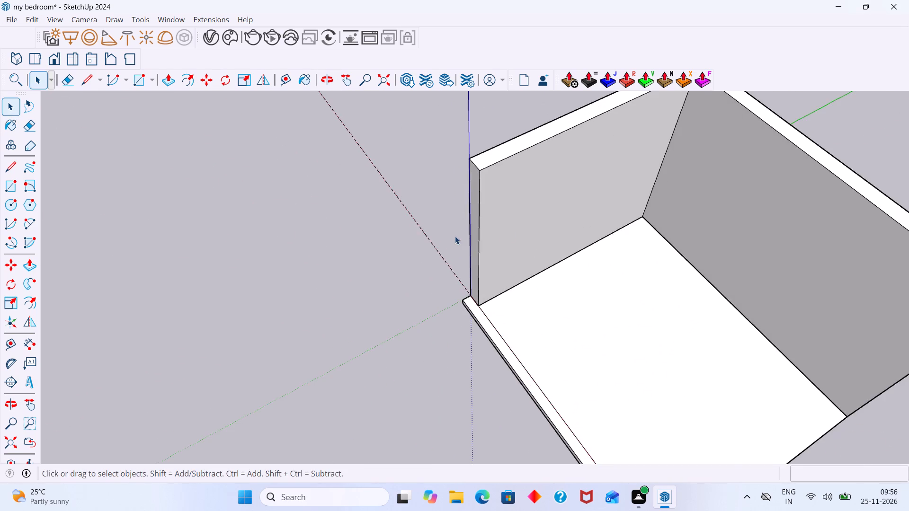
{"action": "middle_click_drag", "start_coordinate": [463, 236], "coordinate": [589, 231]}
{"action": "scroll", "coordinate": [391, 226], "scroll_direction": "up", "scroll_amount": 3}
{"action": "triple_click", "coordinate": [531, 206]}
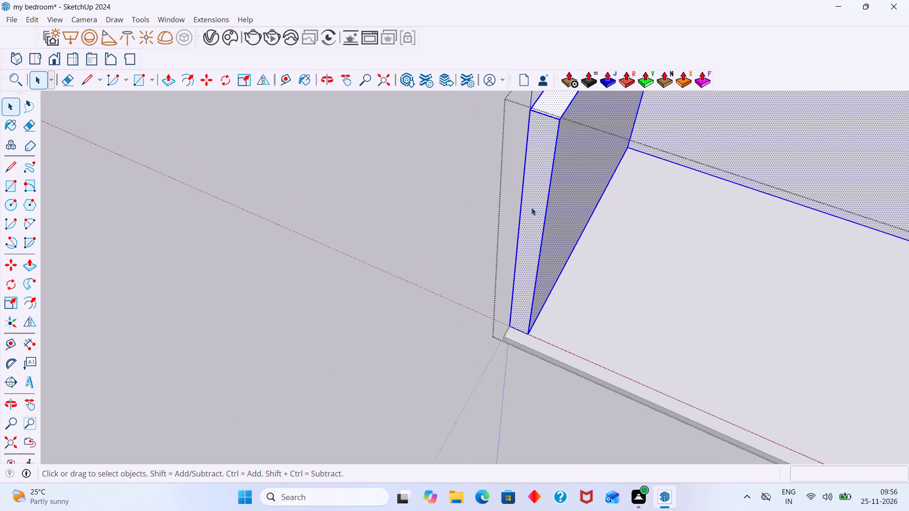
{"action": "left_click", "coordinate": [536, 207]}
{"action": "key", "text": "p"}
{"action": "left_click", "coordinate": [533, 209]}
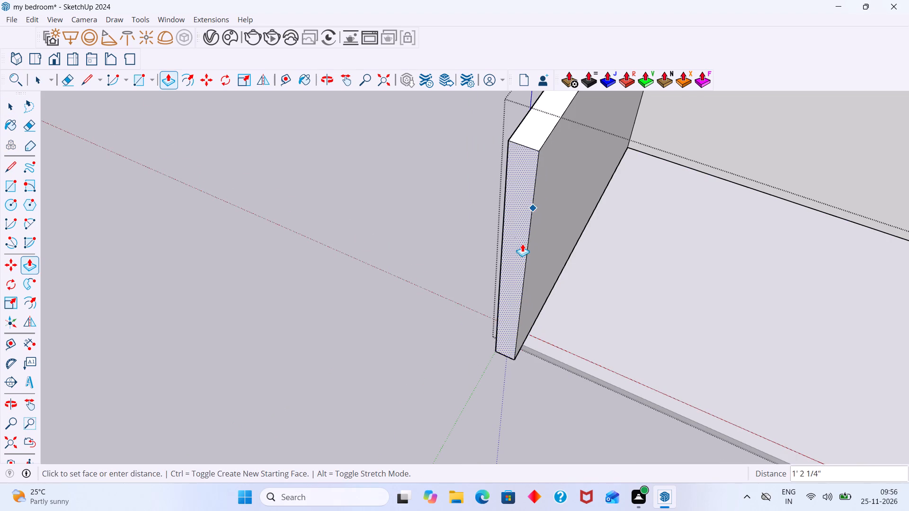
{"action": "scroll", "coordinate": [560, 341], "scroll_direction": "down", "scroll_amount": 8}
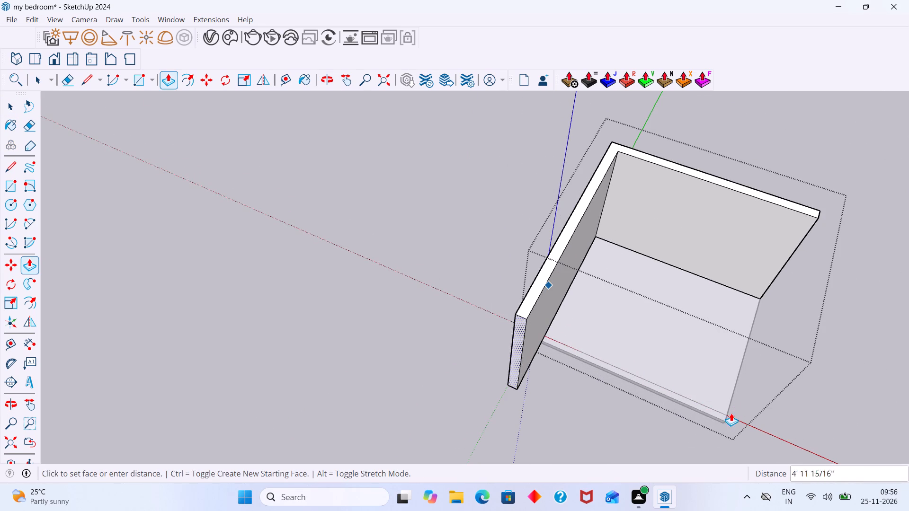
{"action": "left_click", "coordinate": [724, 421]}
{"action": "key", "text": "space"}
{"action": "scroll", "coordinate": [511, 388], "scroll_direction": "down", "scroll_amount": 2}
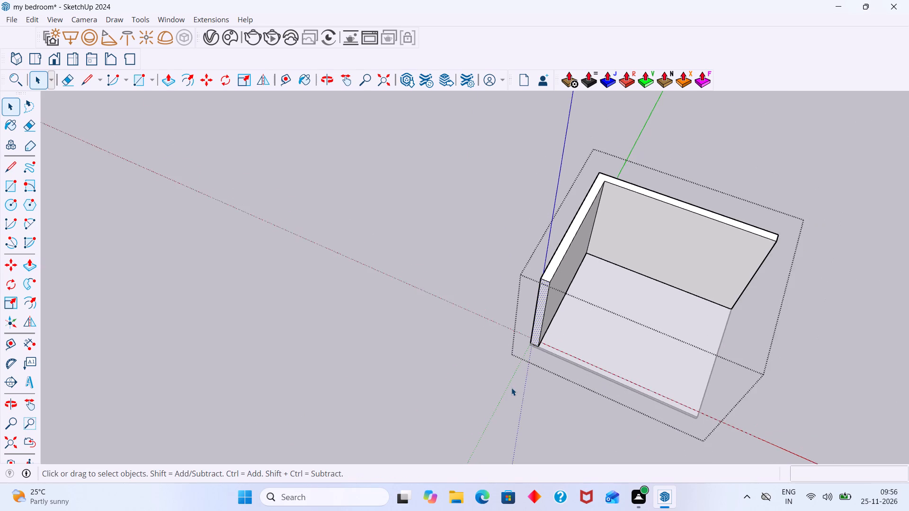
{"action": "middle_click_drag", "start_coordinate": [500, 384], "coordinate": [327, 322]}
{"action": "left_click", "coordinate": [701, 229]}
Reopen the wall group and place a vertical guide 6" in from the extended end edge on the wall's inner face.
{"action": "middle_click_drag", "start_coordinate": [565, 210], "coordinate": [405, 180]}
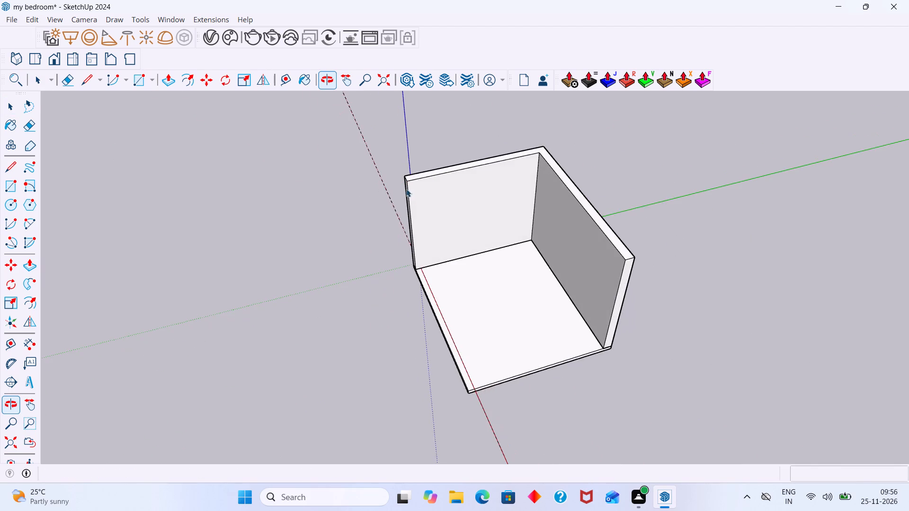
{"action": "scroll", "coordinate": [418, 216], "scroll_direction": "up", "scroll_amount": 5}
{"action": "scroll", "coordinate": [421, 261], "scroll_direction": "up", "scroll_amount": 2}
{"action": "double_click", "coordinate": [422, 244]}
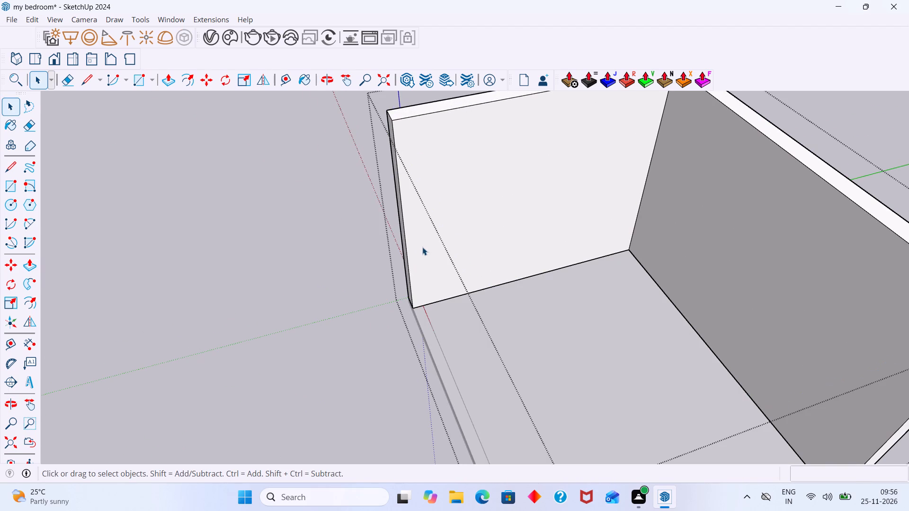
{"action": "left_click", "coordinate": [422, 247]}
{"action": "key", "text": "t"}
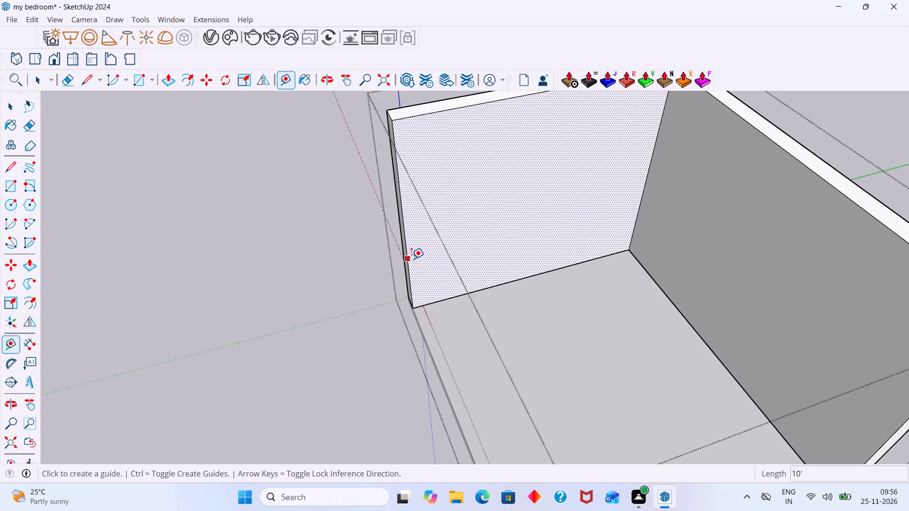
{"action": "left_click", "coordinate": [411, 260]}
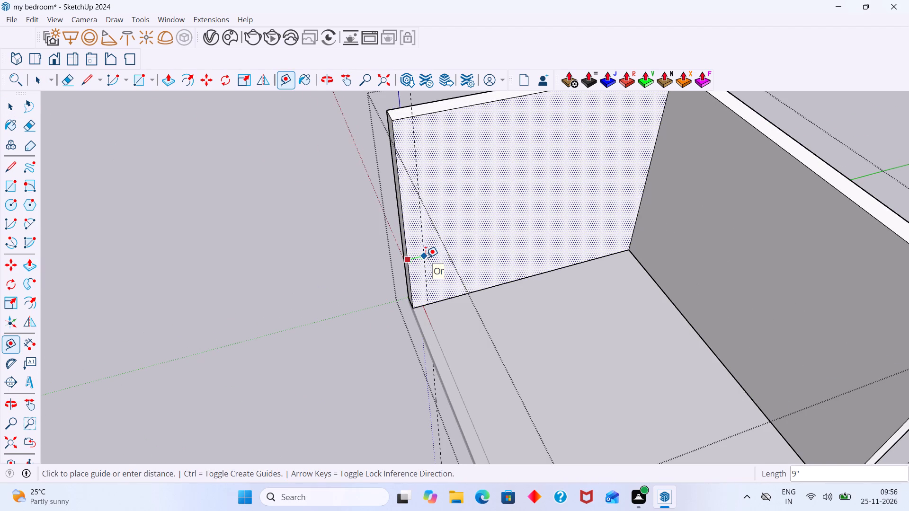
{"action": "key", "text": "6"}
{"action": "key", "text": "shift+quotedbl"}
{"action": "key", "text": "Return"}
{"action": "key", "text": "space"}
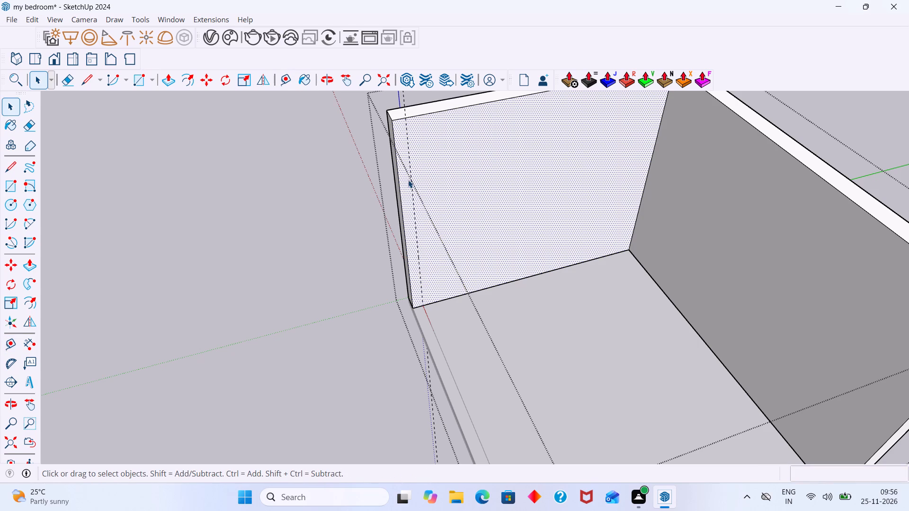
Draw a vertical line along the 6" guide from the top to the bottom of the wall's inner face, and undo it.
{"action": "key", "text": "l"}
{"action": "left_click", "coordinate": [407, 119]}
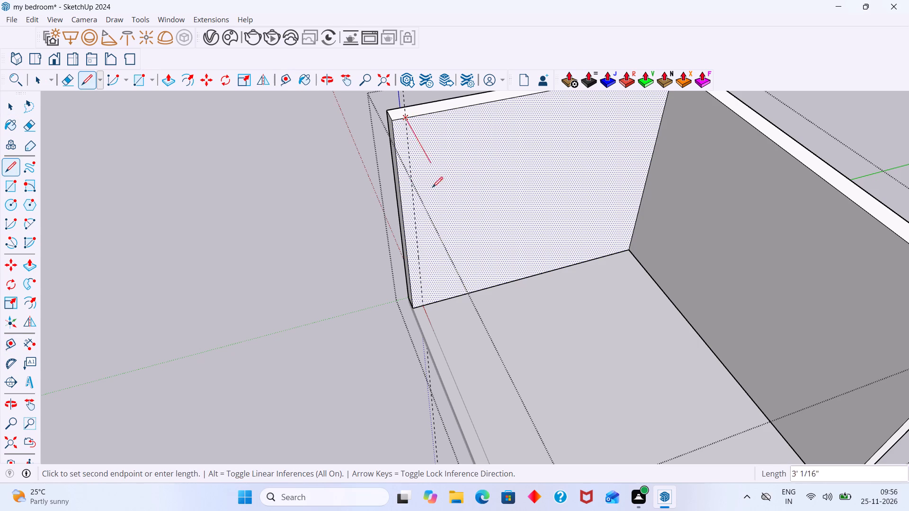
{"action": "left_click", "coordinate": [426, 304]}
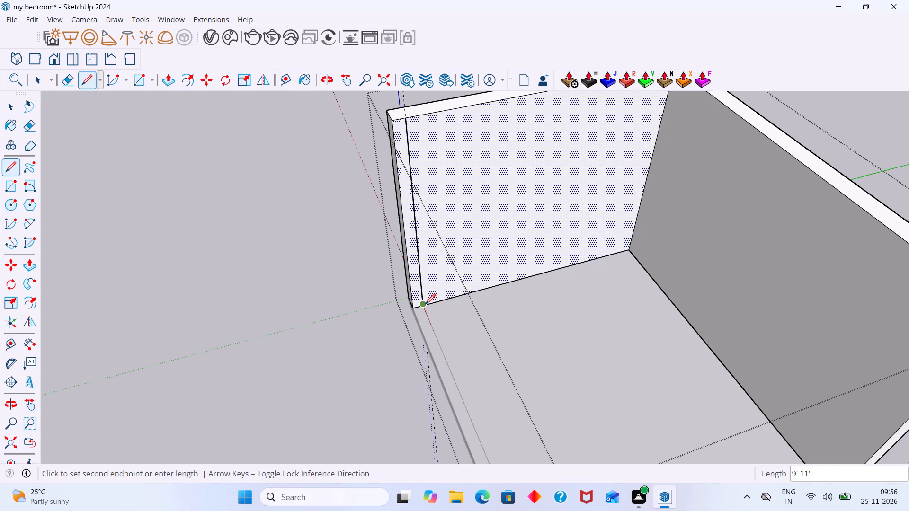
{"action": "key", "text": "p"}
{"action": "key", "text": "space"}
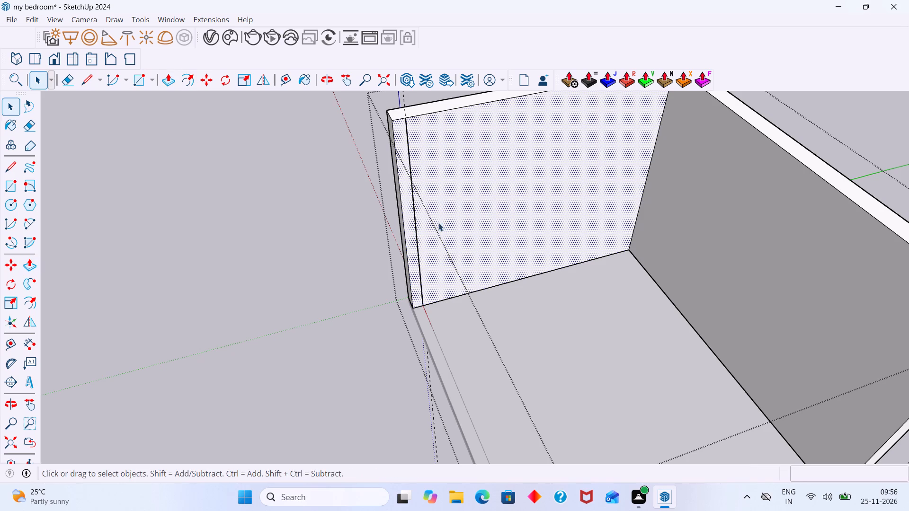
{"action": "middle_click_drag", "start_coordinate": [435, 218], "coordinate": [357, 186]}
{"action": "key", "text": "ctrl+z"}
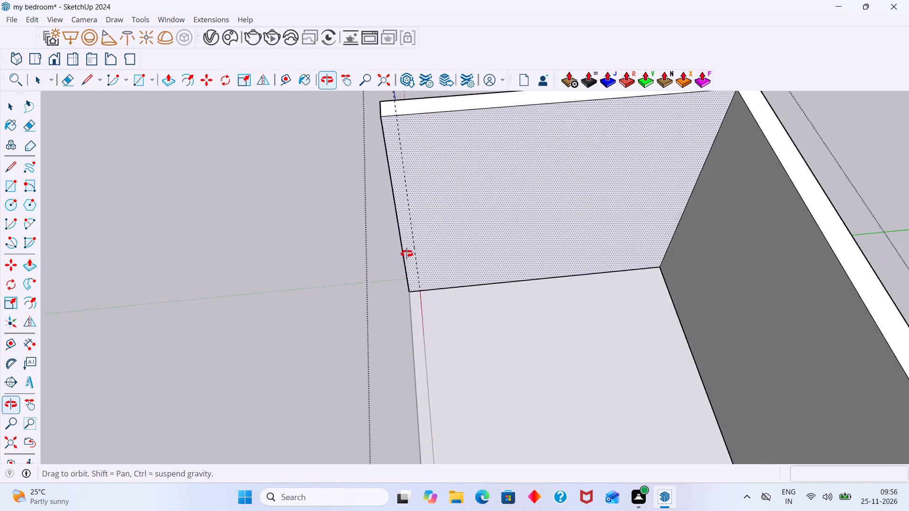
Draw a vertical 10' line along the 6" guide from the bottom to the top of the wall's inner face.
{"action": "middle_click_drag", "start_coordinate": [439, 220], "coordinate": [443, 272], "text": "shift"}
{"action": "scroll", "coordinate": [440, 306], "scroll_direction": "up", "scroll_amount": 1}
{"action": "scroll", "coordinate": [399, 232], "scroll_direction": "up", "scroll_amount": 7}
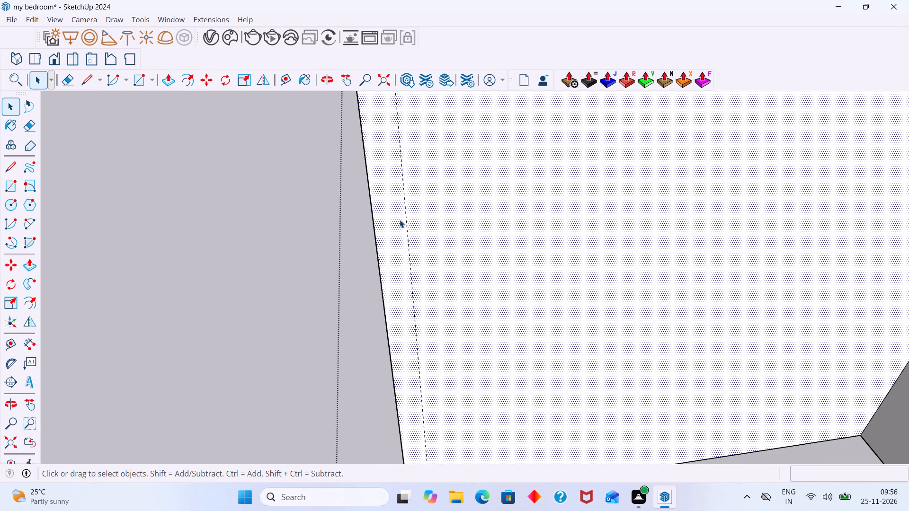
{"action": "double_click", "coordinate": [400, 220]}
{"action": "left_click", "coordinate": [398, 222]}
{"action": "left_click", "coordinate": [399, 224]}
{"action": "left_click", "coordinate": [401, 224]}
{"action": "left_click", "coordinate": [401, 224]}
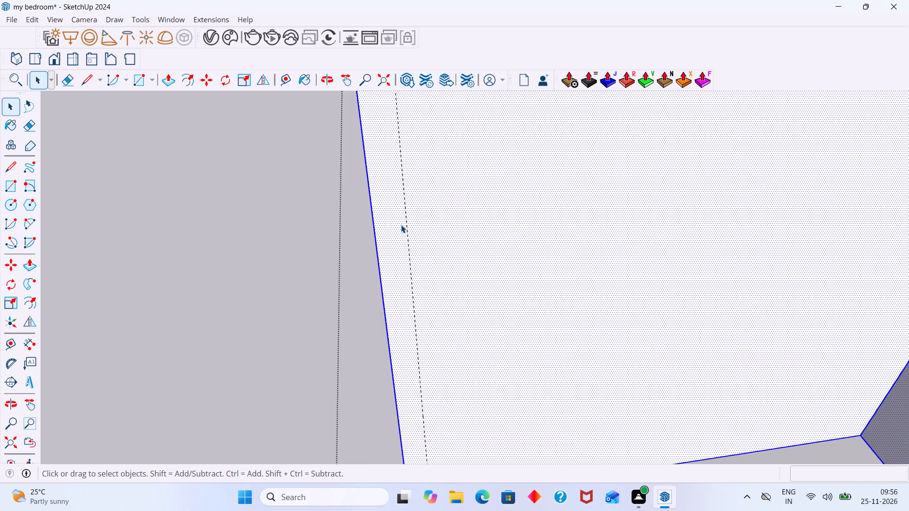
{"action": "scroll", "coordinate": [412, 232], "scroll_direction": "down", "scroll_amount": 6}
{"action": "left_click", "coordinate": [405, 233]}
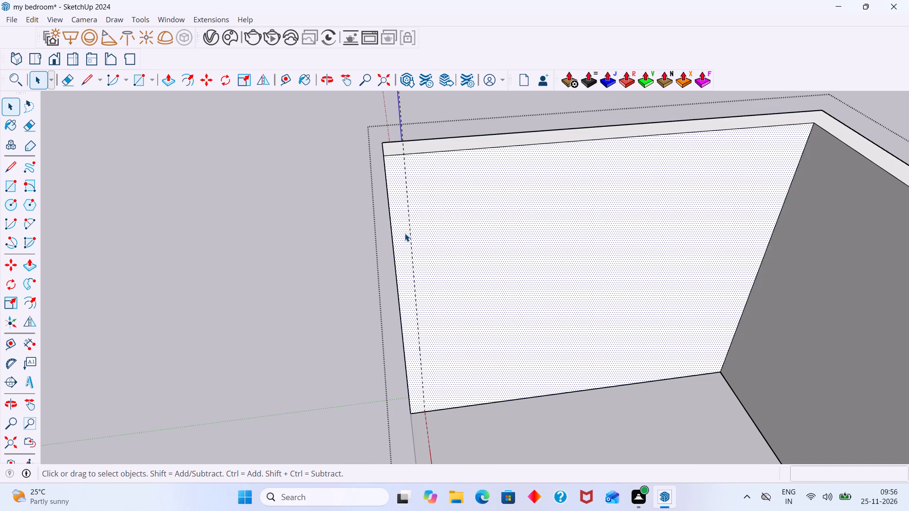
{"action": "key", "text": "l"}
{"action": "scroll", "coordinate": [428, 415], "scroll_direction": "up", "scroll_amount": 8}
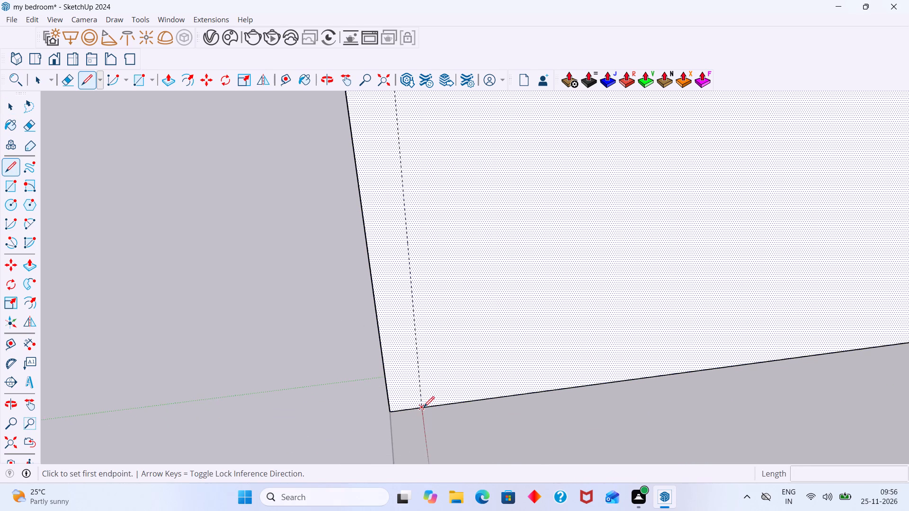
{"action": "left_click", "coordinate": [424, 407]}
{"action": "scroll", "coordinate": [415, 232], "scroll_direction": "down", "scroll_amount": 3}
{"action": "scroll", "coordinate": [415, 227], "scroll_direction": "up", "scroll_amount": 1, "text": "shift"}
{"action": "middle_click_drag", "start_coordinate": [415, 227], "coordinate": [414, 371], "text": "shift"}
{"action": "scroll", "coordinate": [403, 317], "scroll_direction": "down", "scroll_amount": 2}
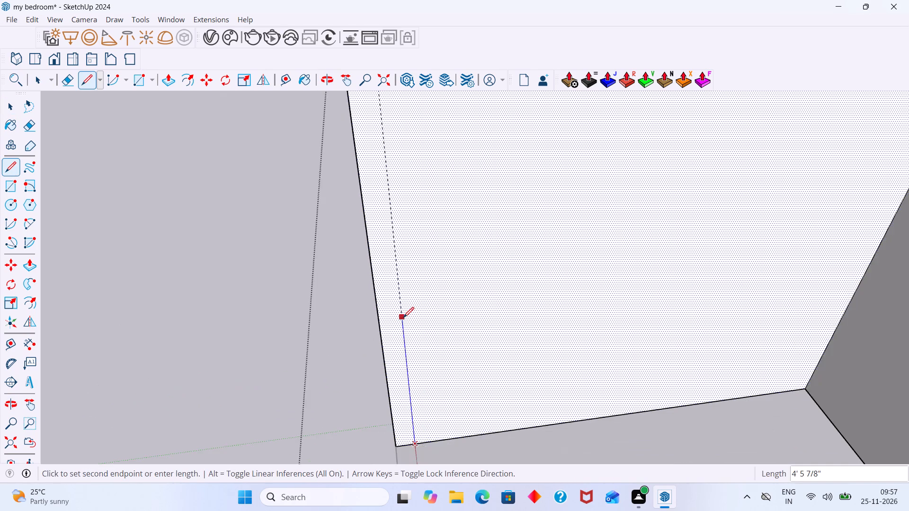
{"action": "scroll", "coordinate": [403, 317], "scroll_direction": "down", "scroll_amount": 6}
{"action": "middle_click_drag", "start_coordinate": [401, 307], "coordinate": [401, 381], "text": "shift"}
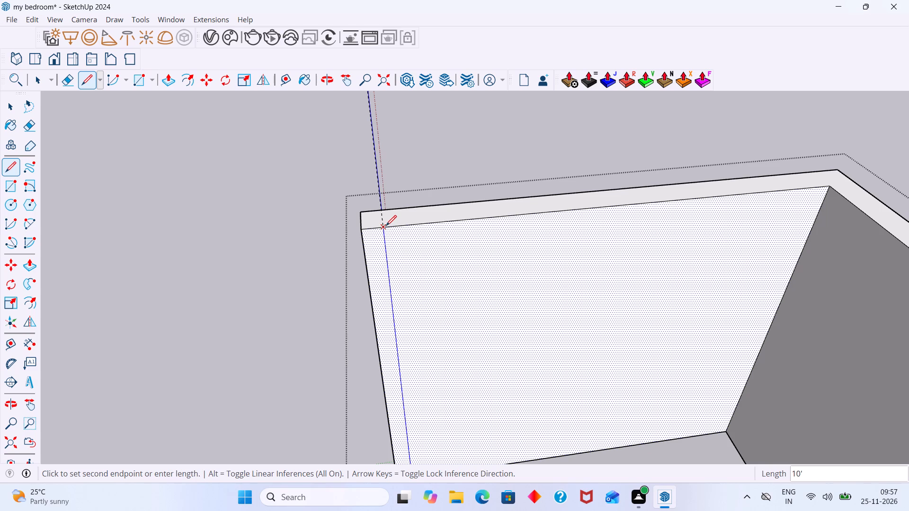
{"action": "left_click", "coordinate": [385, 225]}
Push/Pull the 6" strip along the open side to the slab's far edge to form the side wall, and leave the group.
{"action": "key", "text": "p"}
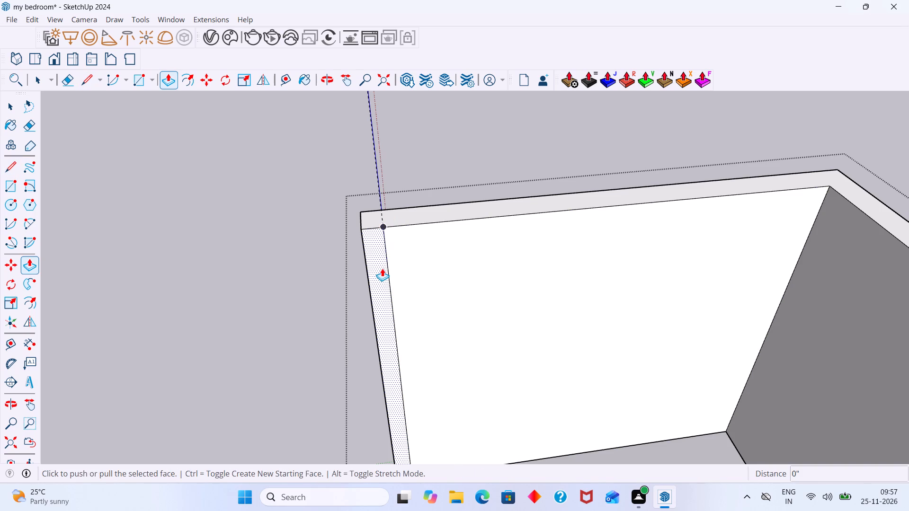
{"action": "left_click", "coordinate": [382, 268]}
{"action": "scroll", "coordinate": [421, 340], "scroll_direction": "down", "scroll_amount": 18}
{"action": "middle_click_drag", "start_coordinate": [429, 317], "coordinate": [442, 187], "text": "shift"}
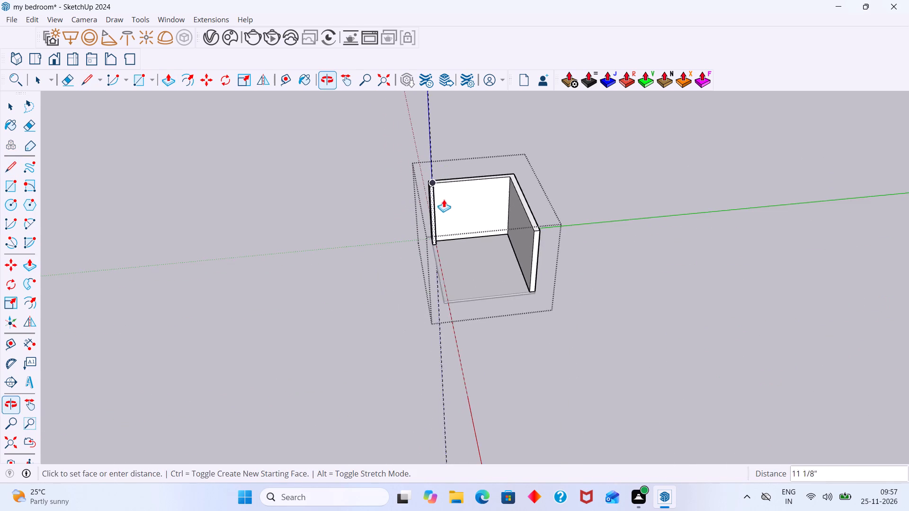
{"action": "middle_click_drag", "start_coordinate": [442, 276], "coordinate": [695, 290]}
{"action": "scroll", "coordinate": [513, 300], "scroll_direction": "up", "scroll_amount": 11}
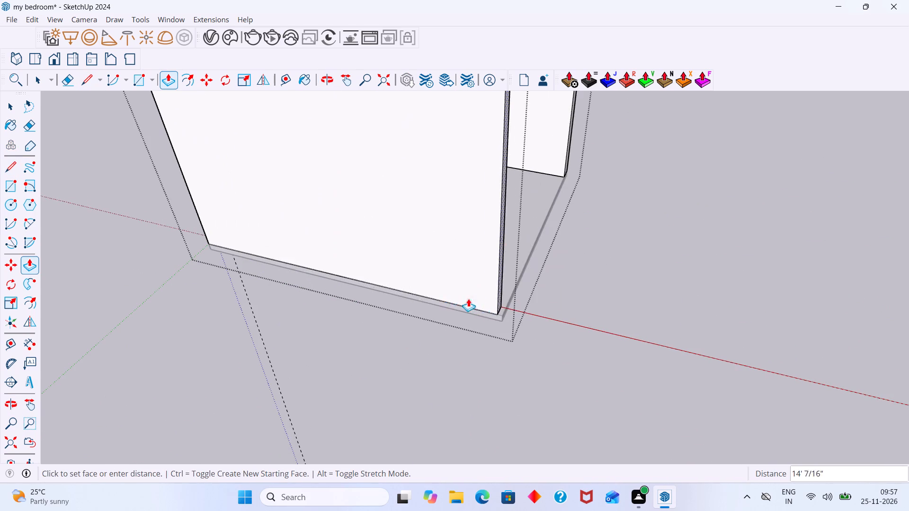
{"action": "left_click", "coordinate": [504, 316]}
{"action": "key", "text": "space"}
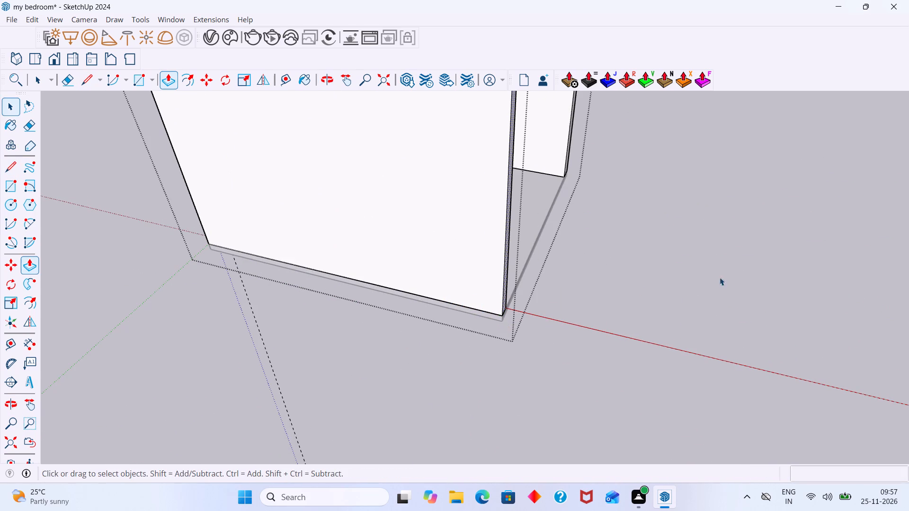
{"action": "left_click", "coordinate": [732, 265]}
Open the wall group, delete the vertical guide line, and leave the group.
{"action": "middle_click_drag", "start_coordinate": [540, 278], "coordinate": [424, 293]}
{"action": "scroll", "coordinate": [523, 268], "scroll_direction": "down", "scroll_amount": 14}
{"action": "middle_click_drag", "start_coordinate": [538, 287], "coordinate": [365, 303]}
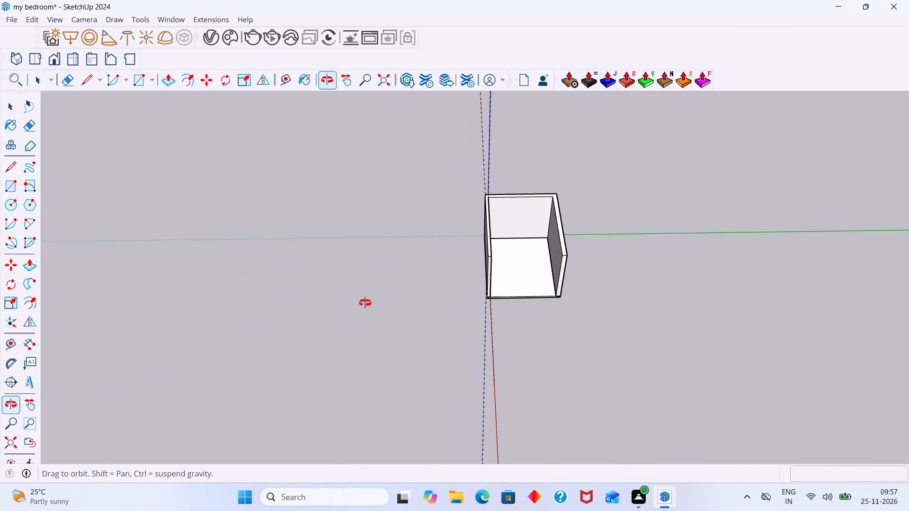
{"action": "middle_click_drag", "start_coordinate": [365, 303], "coordinate": [371, 293]}
{"action": "scroll", "coordinate": [572, 216], "scroll_direction": "down", "scroll_amount": 8}
{"action": "middle_click_drag", "start_coordinate": [544, 273], "coordinate": [720, 231]}
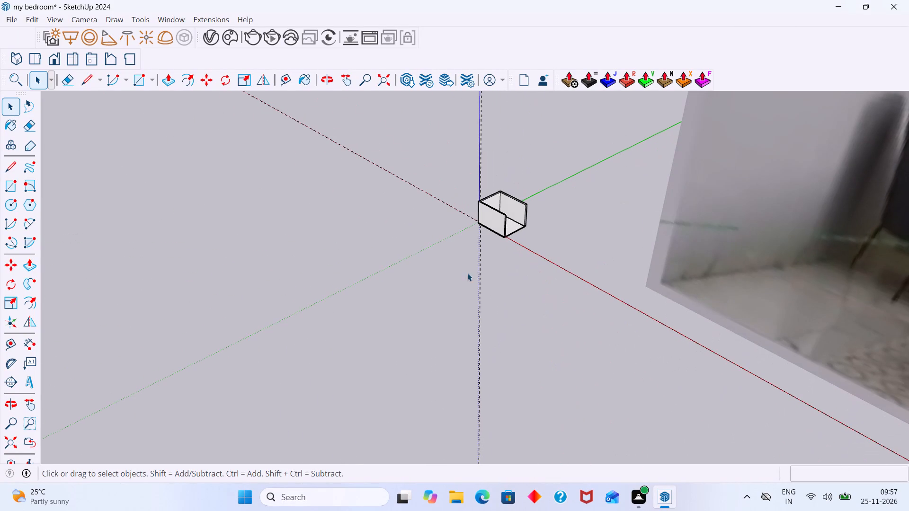
{"action": "left_click", "coordinate": [480, 268]}
{"action": "double_click", "coordinate": [482, 270]}
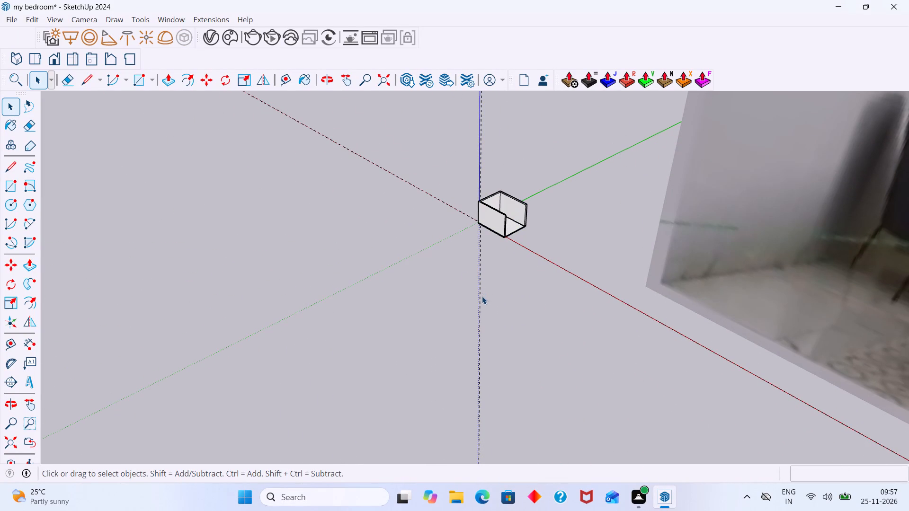
{"action": "left_click", "coordinate": [479, 304]}
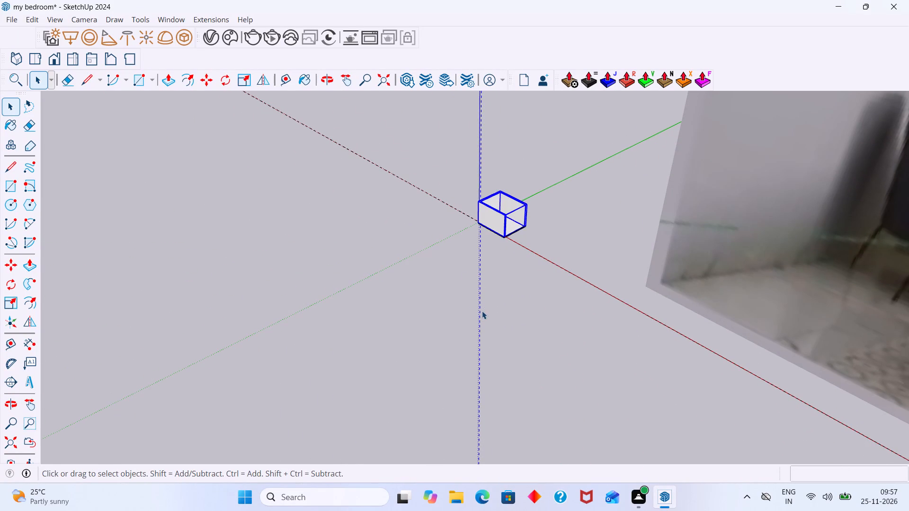
{"action": "triple_click", "coordinate": [482, 311]}
{"action": "left_click", "coordinate": [480, 315]}
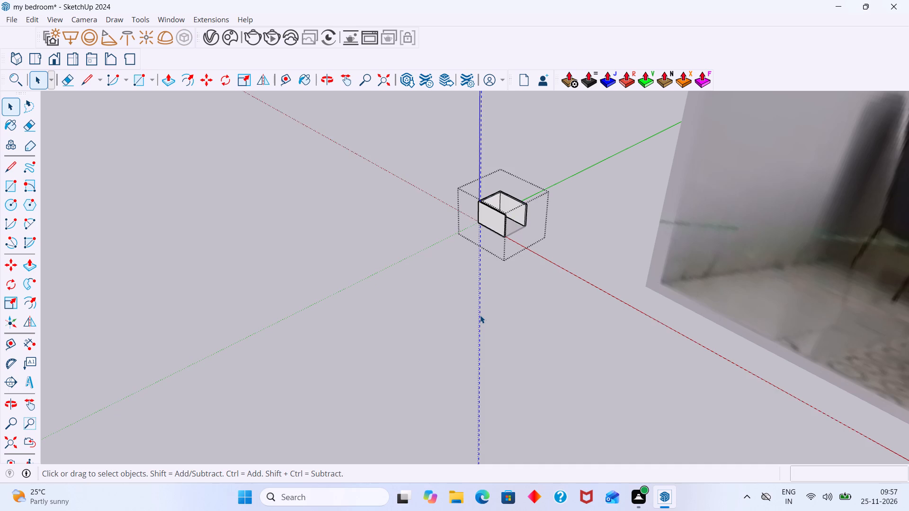
{"action": "key", "text": "Delete"}
{"action": "scroll", "coordinate": [477, 288], "scroll_direction": "down", "scroll_amount": 7}
{"action": "left_click", "coordinate": [487, 308]}
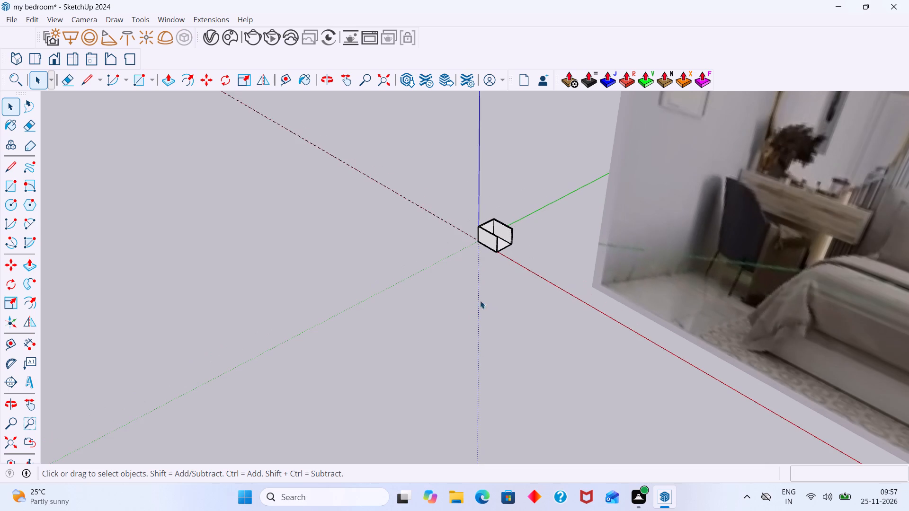
Open the floor group, delete the guide line running along the red axis, and leave the group.
{"action": "middle_click_drag", "start_coordinate": [458, 269], "coordinate": [560, 270]}
{"action": "scroll", "coordinate": [318, 216], "scroll_direction": "up", "scroll_amount": 6}
{"action": "left_click", "coordinate": [367, 213]}
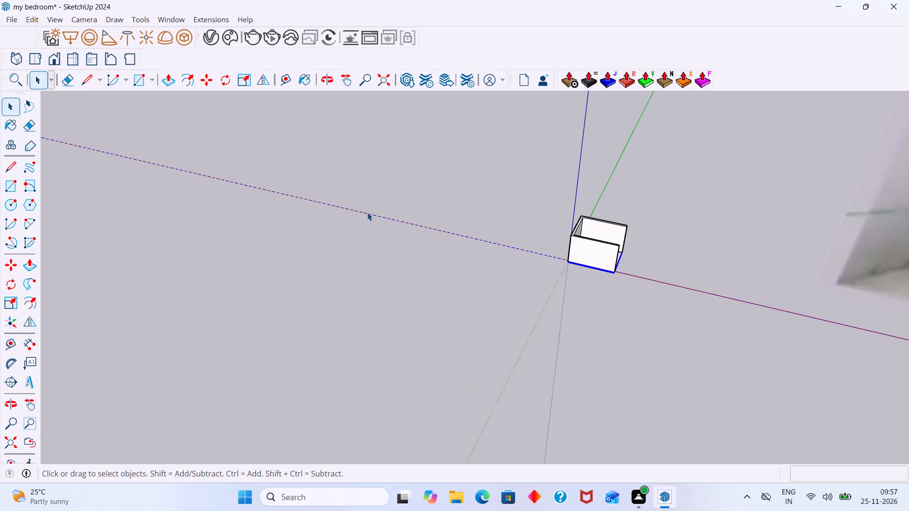
{"action": "double_click", "coordinate": [367, 212]}
{"action": "left_click", "coordinate": [368, 217]}
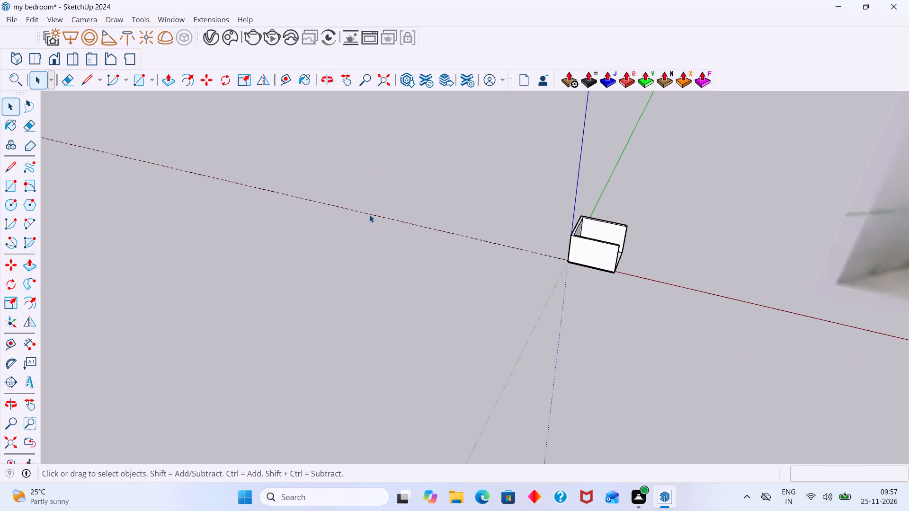
{"action": "left_click", "coordinate": [369, 214]}
{"action": "double_click", "coordinate": [370, 214]}
{"action": "left_click", "coordinate": [370, 214]}
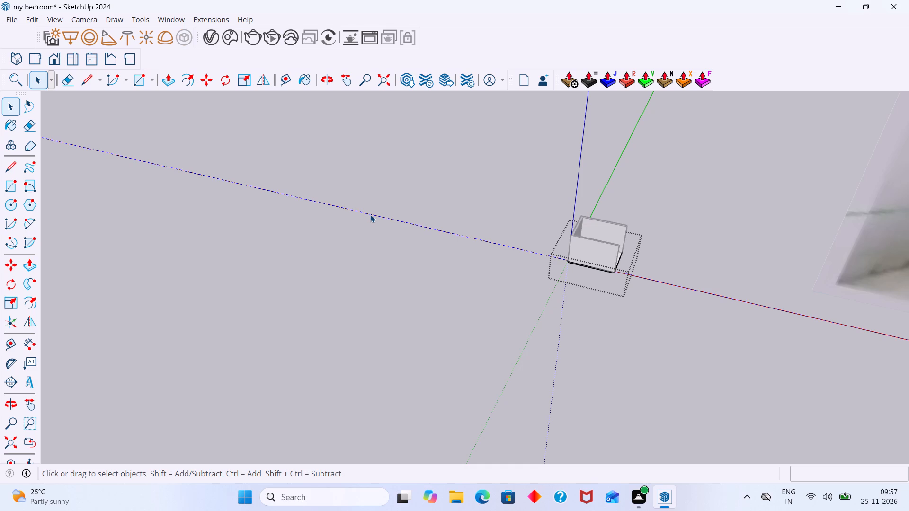
{"action": "key", "text": "Delete"}
{"action": "scroll", "coordinate": [370, 214], "scroll_direction": "down", "scroll_amount": 10}
{"action": "left_click", "coordinate": [577, 190]}
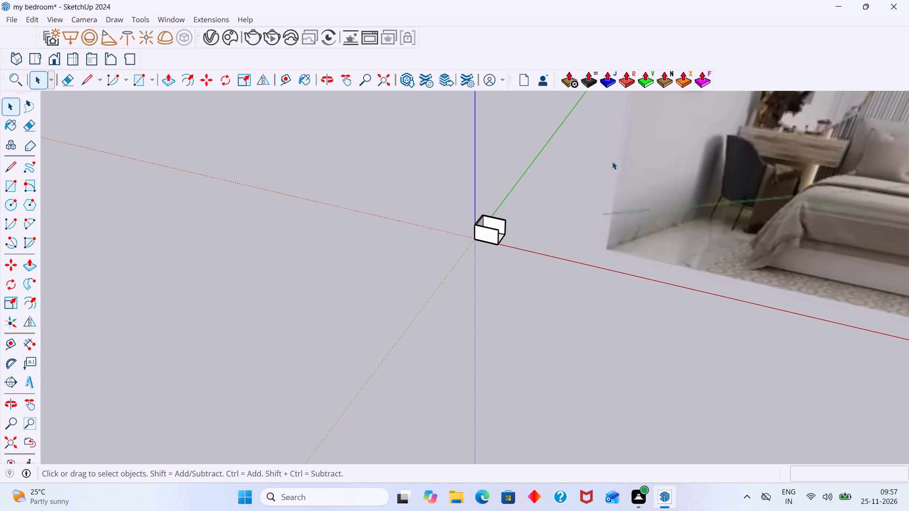
Examine the three-walled room and its open end from several angles.
{"action": "middle_click_drag", "start_coordinate": [539, 228], "coordinate": [451, 238]}
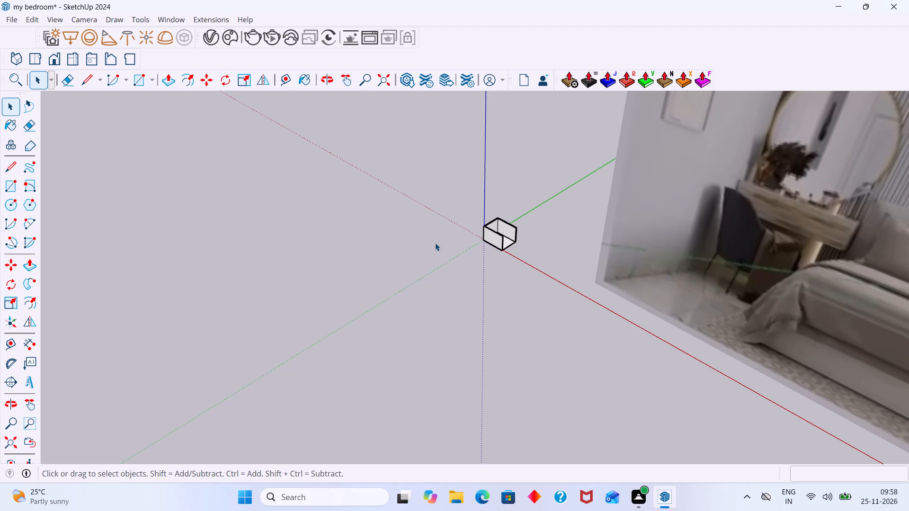
{"action": "scroll", "coordinate": [504, 263], "scroll_direction": "down", "scroll_amount": 1}
{"action": "middle_click_drag", "start_coordinate": [478, 268], "coordinate": [457, 266]}
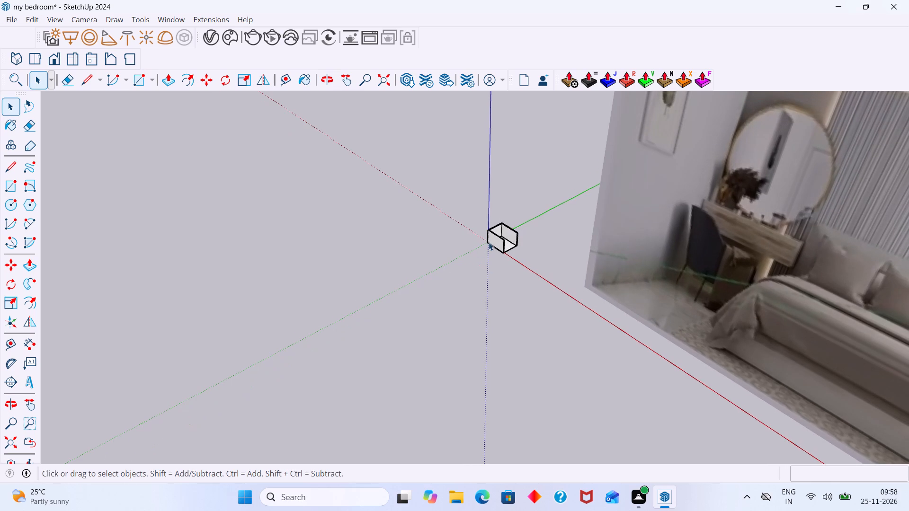
{"action": "scroll", "coordinate": [521, 238], "scroll_direction": "up", "scroll_amount": 14}
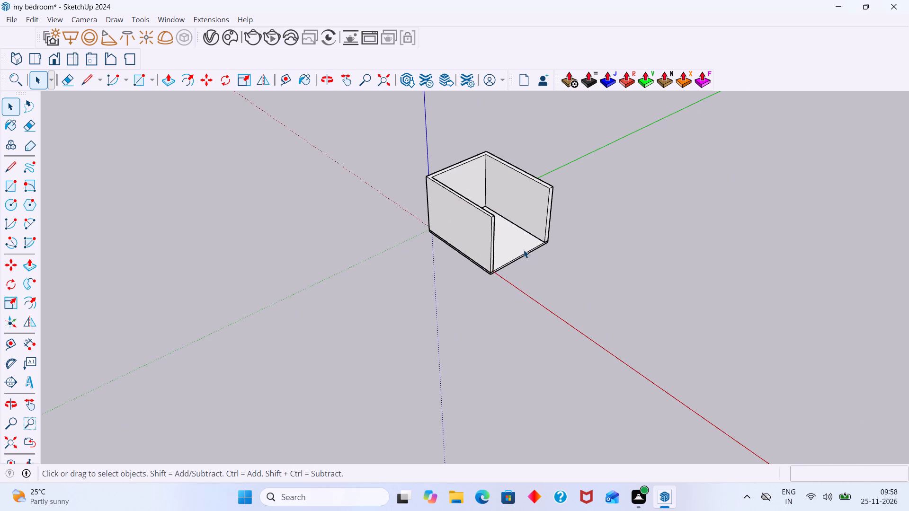
{"action": "middle_click_drag", "start_coordinate": [508, 256], "coordinate": [485, 255]}
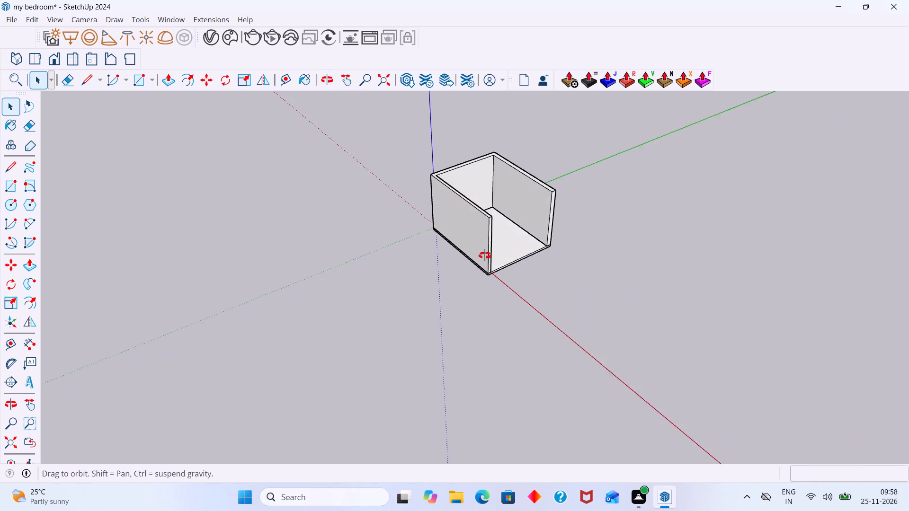
{"action": "middle_click_drag", "start_coordinate": [485, 255], "coordinate": [304, 229]}
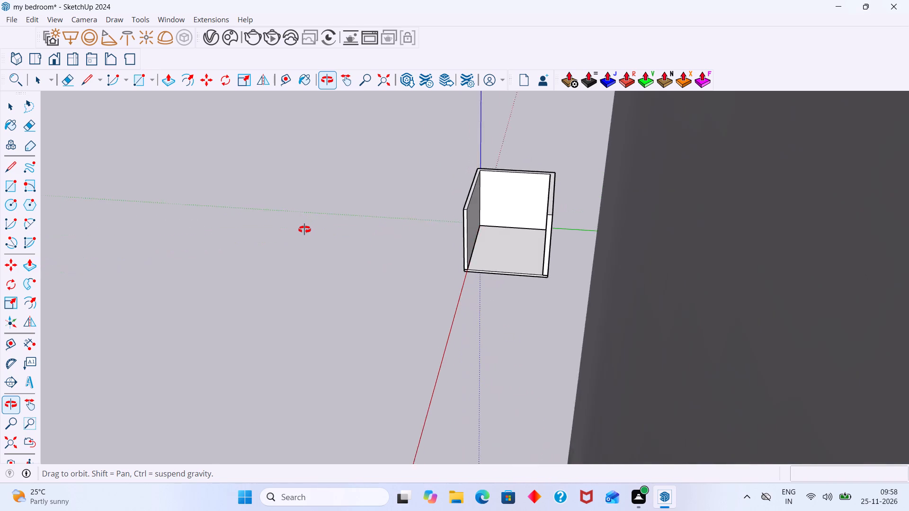
{"action": "middle_click_drag", "start_coordinate": [304, 229], "coordinate": [331, 233]}
{"action": "middle_click_drag", "start_coordinate": [515, 227], "coordinate": [598, 233]}
{"action": "scroll", "coordinate": [586, 225], "scroll_direction": "down", "scroll_amount": 5}
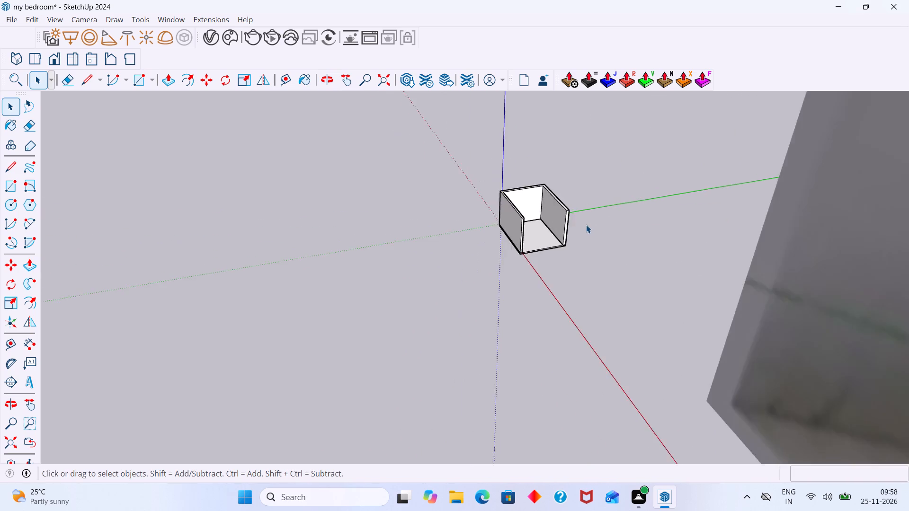
{"action": "scroll", "coordinate": [586, 225], "scroll_direction": "down", "scroll_amount": 9}
{"action": "middle_click_drag", "start_coordinate": [578, 232], "coordinate": [654, 248]}
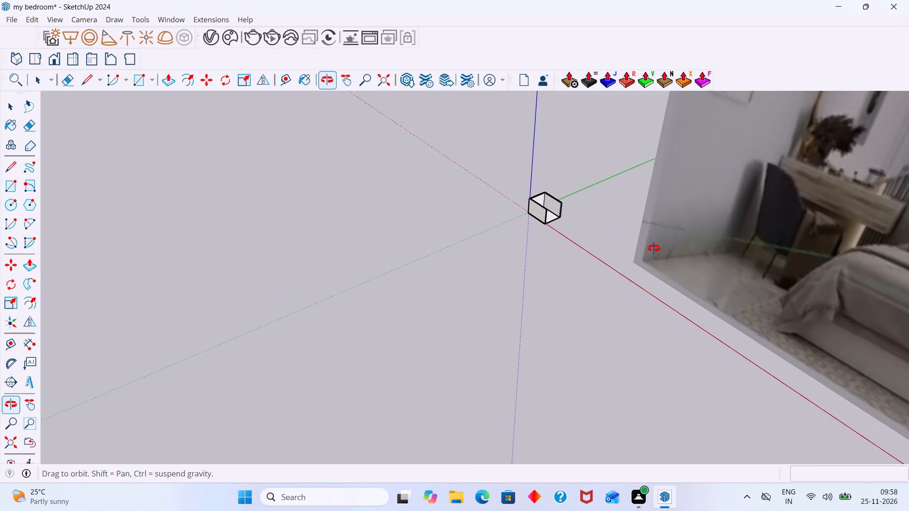
{"action": "middle_click_drag", "start_coordinate": [654, 248], "coordinate": [705, 252]}
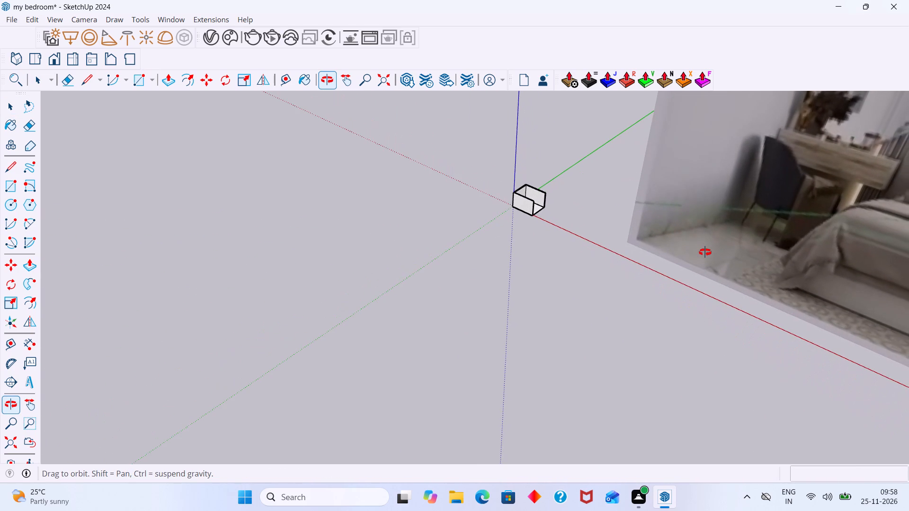
{"action": "middle_click_drag", "start_coordinate": [705, 252], "coordinate": [527, 259]}
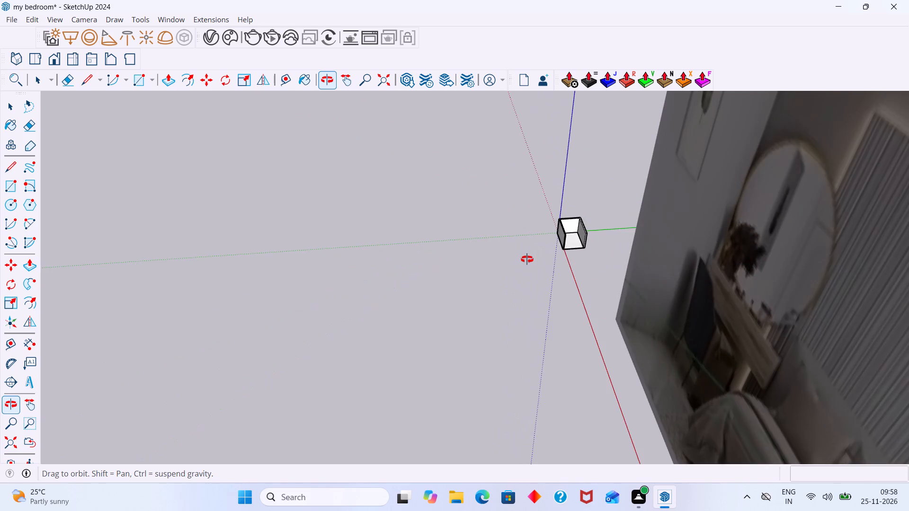
{"action": "middle_click_drag", "start_coordinate": [527, 259], "coordinate": [562, 262]}
{"action": "scroll", "coordinate": [551, 255], "scroll_direction": "up", "scroll_amount": 12}
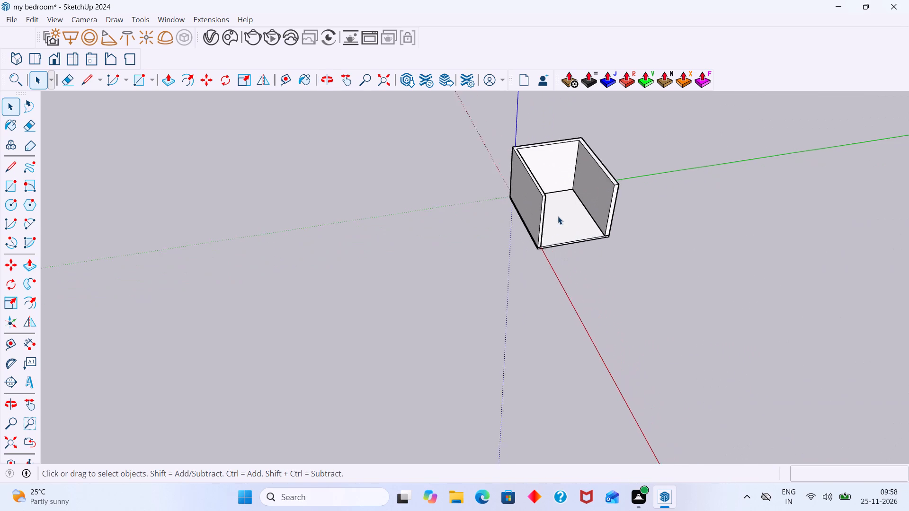
Copy the floor slab up from its bottom front corner to the top corner of the 6" wall as the ceiling.
{"action": "scroll", "coordinate": [558, 216], "scroll_direction": "up", "scroll_amount": 3}
{"action": "left_click", "coordinate": [561, 229]}
{"action": "key", "text": "m"}
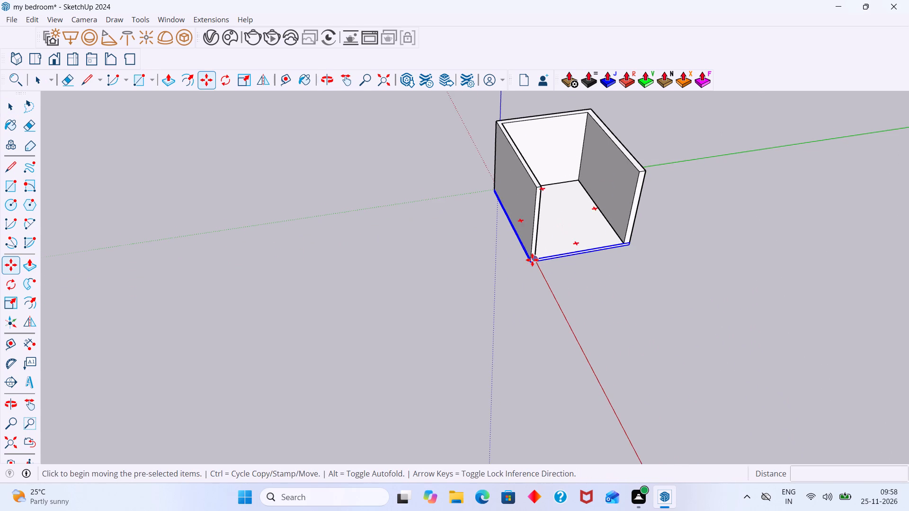
{"action": "scroll", "coordinate": [532, 260], "scroll_direction": "up", "scroll_amount": 15}
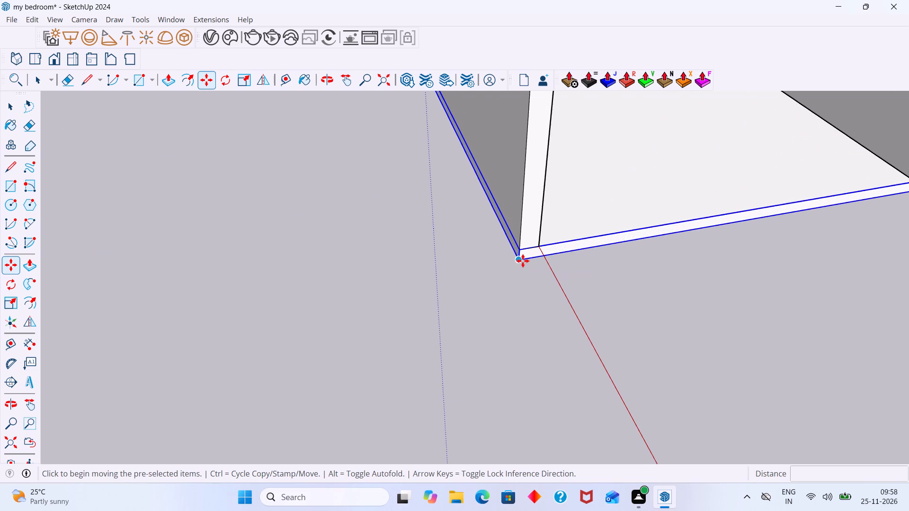
{"action": "left_click", "coordinate": [520, 261]}
{"action": "scroll", "coordinate": [527, 179], "scroll_direction": "down", "scroll_amount": 2}
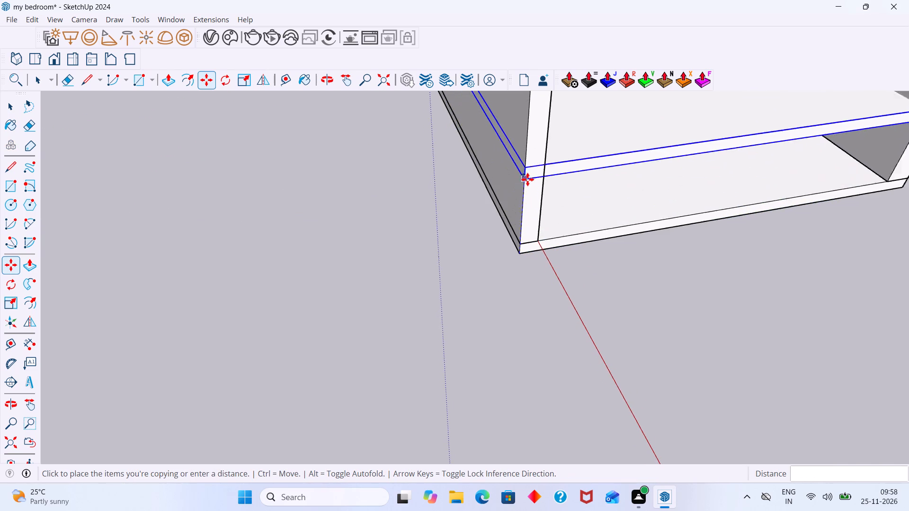
{"action": "scroll", "coordinate": [527, 179], "scroll_direction": "down", "scroll_amount": 6}
{"action": "middle_click_drag", "start_coordinate": [533, 173], "coordinate": [513, 314], "text": "shift"}
{"action": "scroll", "coordinate": [512, 283], "scroll_direction": "up", "scroll_amount": 1}
{"action": "scroll", "coordinate": [512, 283], "scroll_direction": "down", "scroll_amount": 8}
{"action": "scroll", "coordinate": [509, 218], "scroll_direction": "up", "scroll_amount": 6}
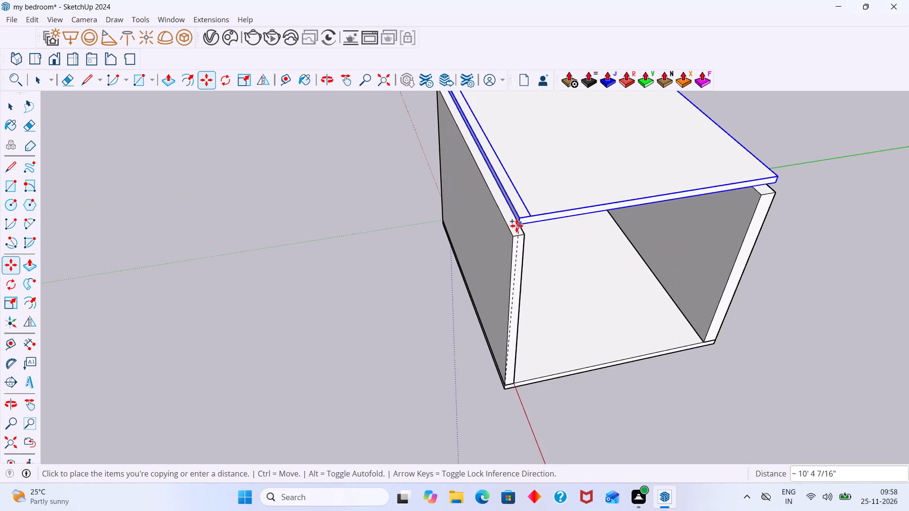
{"action": "left_click", "coordinate": [515, 234]}
{"action": "key", "text": "space"}
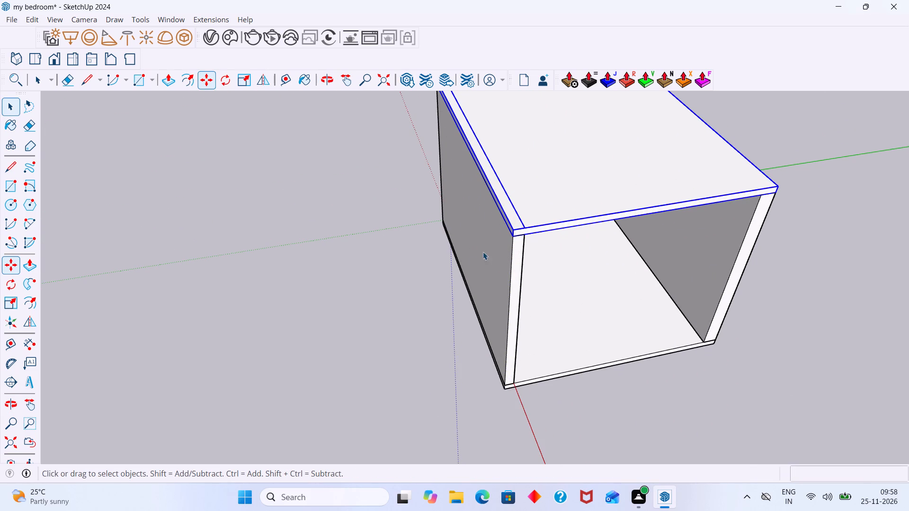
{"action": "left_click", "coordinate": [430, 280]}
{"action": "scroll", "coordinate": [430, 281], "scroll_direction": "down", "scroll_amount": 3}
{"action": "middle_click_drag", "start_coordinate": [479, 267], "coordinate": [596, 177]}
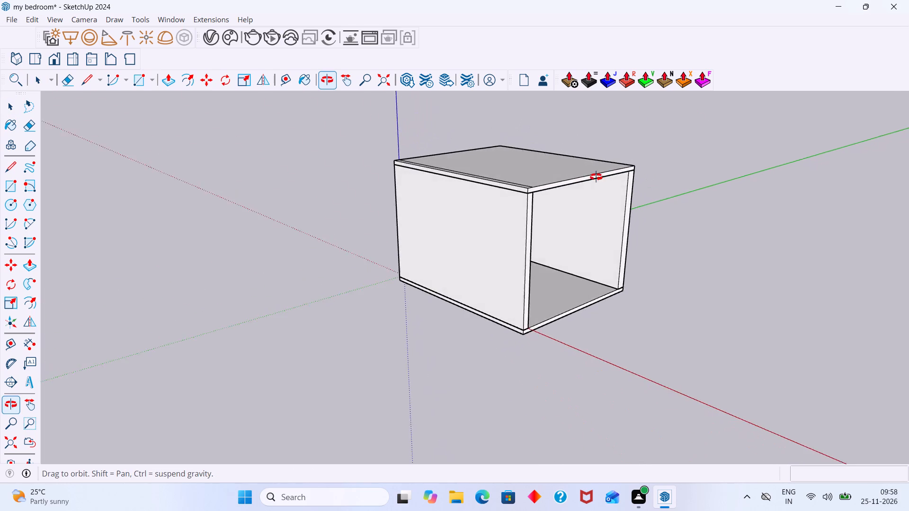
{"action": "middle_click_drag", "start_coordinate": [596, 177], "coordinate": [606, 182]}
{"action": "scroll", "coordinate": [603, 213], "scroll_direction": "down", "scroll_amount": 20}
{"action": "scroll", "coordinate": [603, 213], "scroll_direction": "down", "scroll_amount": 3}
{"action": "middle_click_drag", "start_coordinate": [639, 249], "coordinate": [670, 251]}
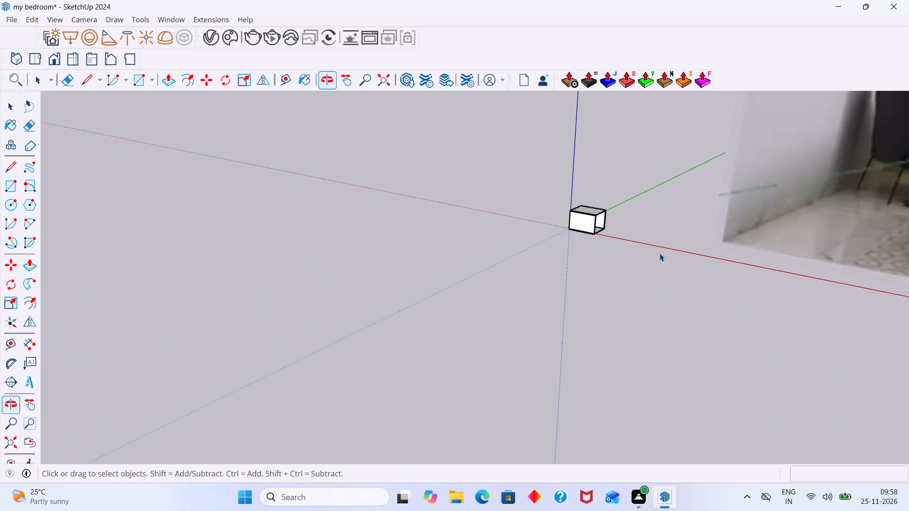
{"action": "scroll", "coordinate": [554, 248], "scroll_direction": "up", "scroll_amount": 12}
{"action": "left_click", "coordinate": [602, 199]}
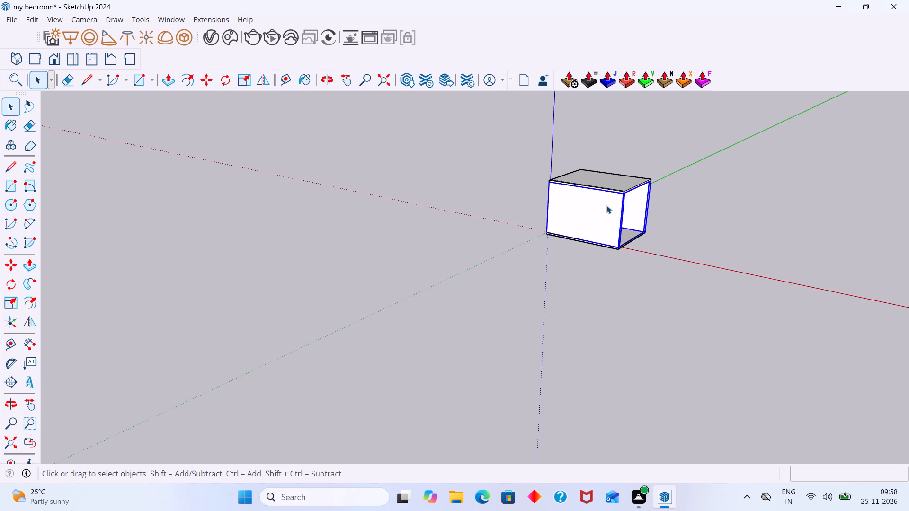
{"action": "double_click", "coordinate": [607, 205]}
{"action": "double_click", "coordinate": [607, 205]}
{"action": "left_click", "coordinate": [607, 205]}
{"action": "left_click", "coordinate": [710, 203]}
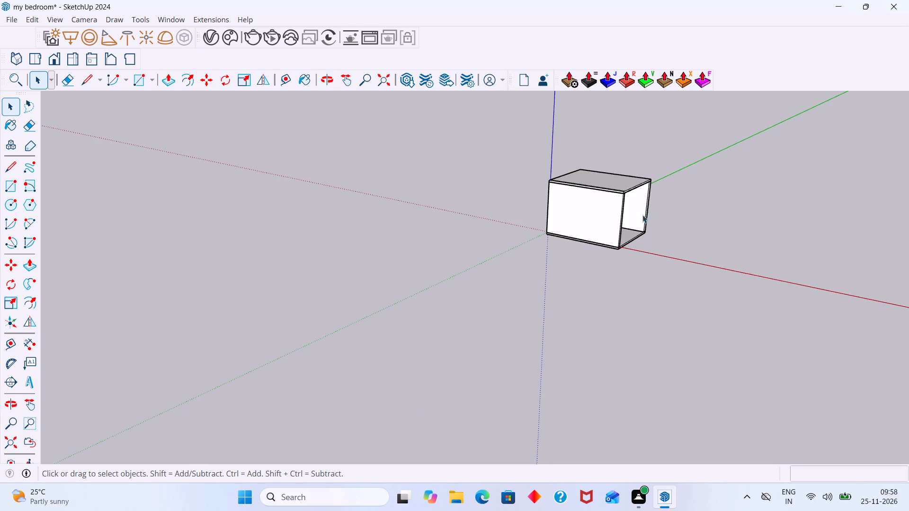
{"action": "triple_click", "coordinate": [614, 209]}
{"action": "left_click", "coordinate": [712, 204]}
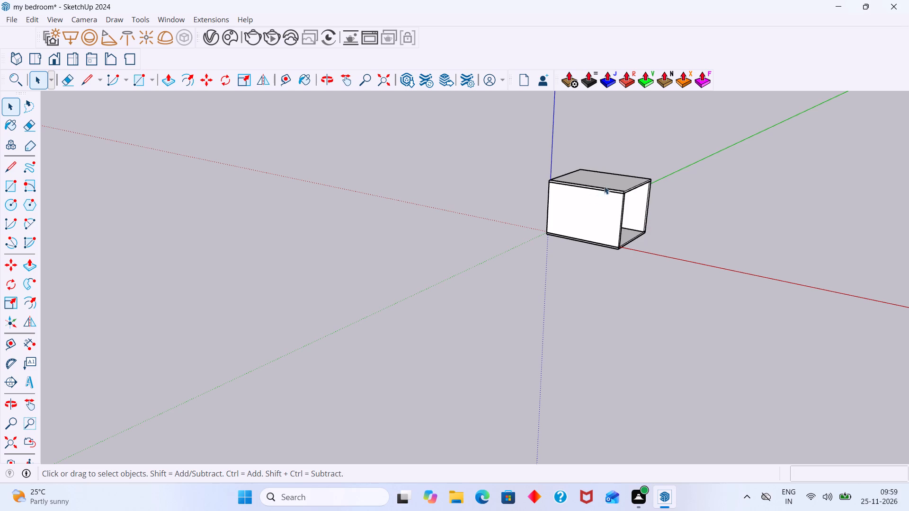
Rotate the walls, floor and ceiling together 90° horizontally about the bottom corner at the origin, pointing the open end along the negative green axis.
{"action": "left_click", "coordinate": [606, 184]}
{"action": "left_click", "coordinate": [614, 211], "text": "shift"}
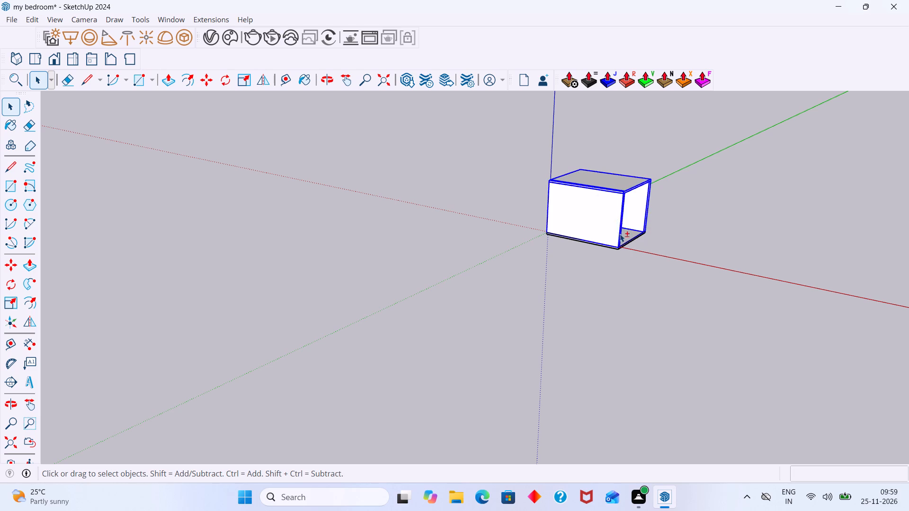
{"action": "scroll", "coordinate": [613, 243], "scroll_direction": "up", "scroll_amount": 10}
{"action": "left_click", "coordinate": [620, 251], "text": "shift"}
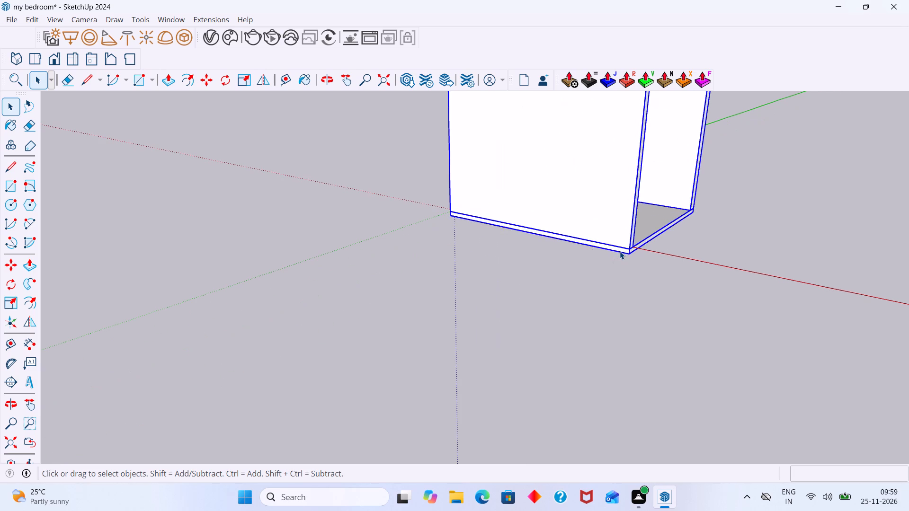
{"action": "key", "text": "m"}
{"action": "scroll", "coordinate": [613, 251], "scroll_direction": "down", "scroll_amount": 8}
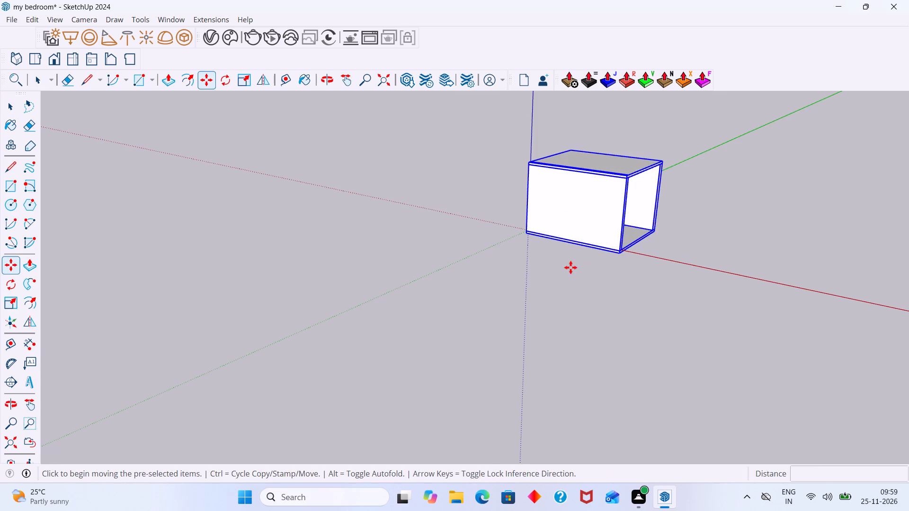
{"action": "key", "text": "q"}
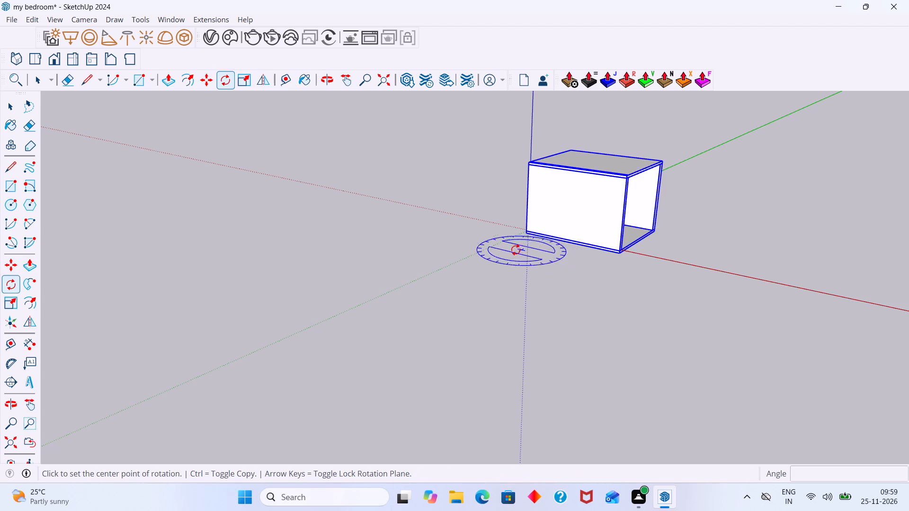
{"action": "left_click", "coordinate": [528, 240]}
{"action": "left_click", "coordinate": [618, 254]}
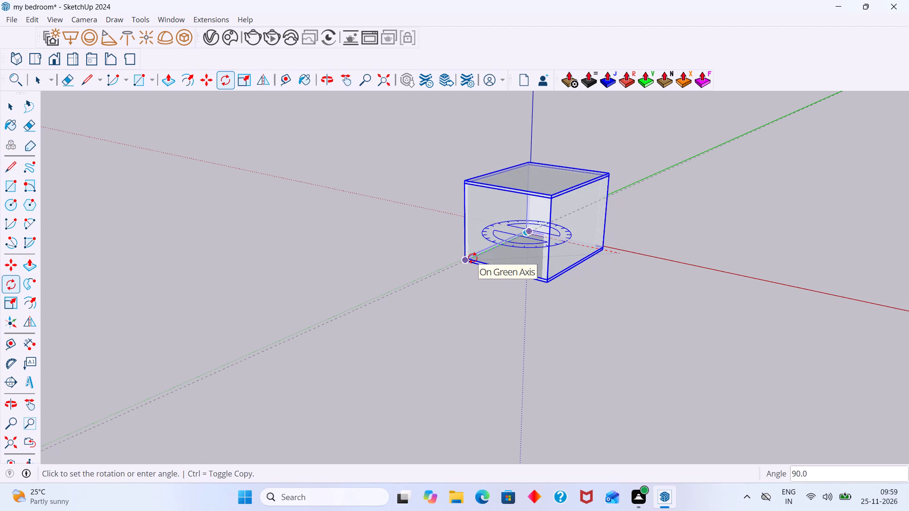
{"action": "type", "text": "90"}
{"action": "key", "text": "Return"}
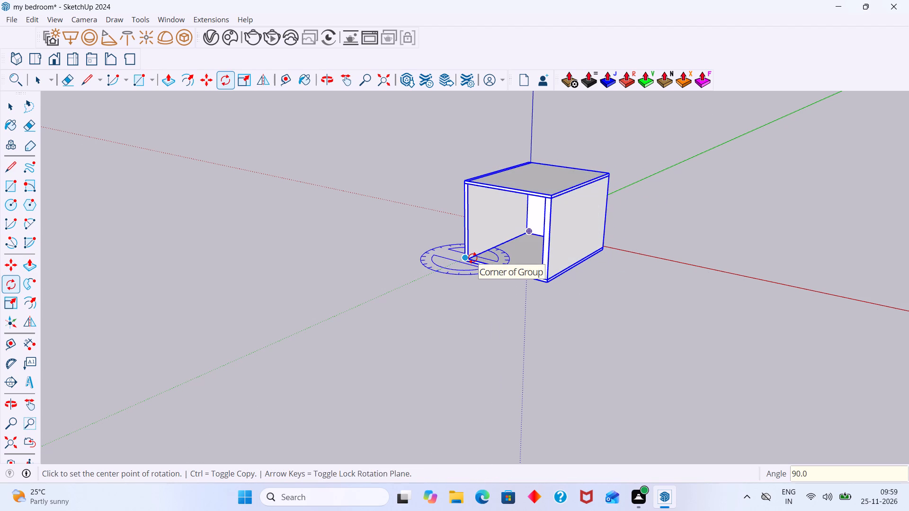
{"action": "key", "text": "space"}
{"action": "left_click", "coordinate": [599, 297]}
Open the ceiling slab group and erase the extra line running along one side of its top face.
{"action": "scroll", "coordinate": [603, 290], "scroll_direction": "down", "scroll_amount": 5}
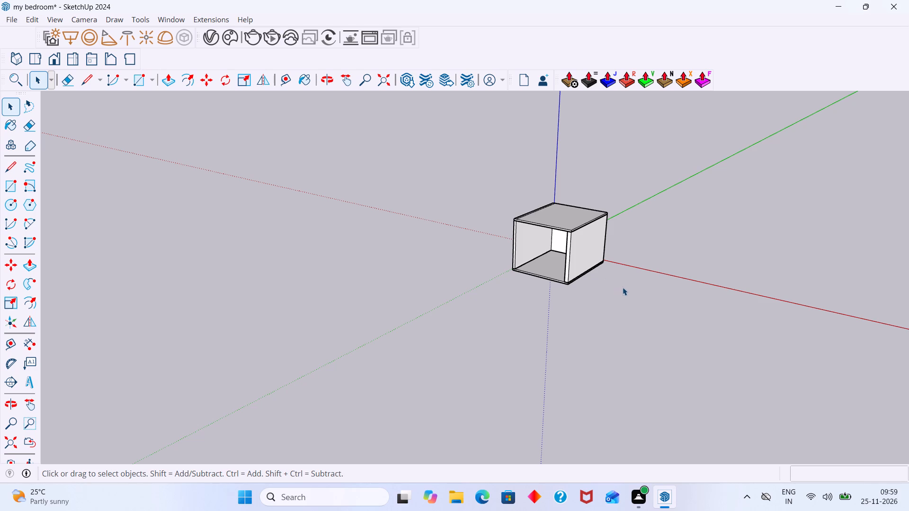
{"action": "middle_click_drag", "start_coordinate": [564, 287], "coordinate": [570, 285]}
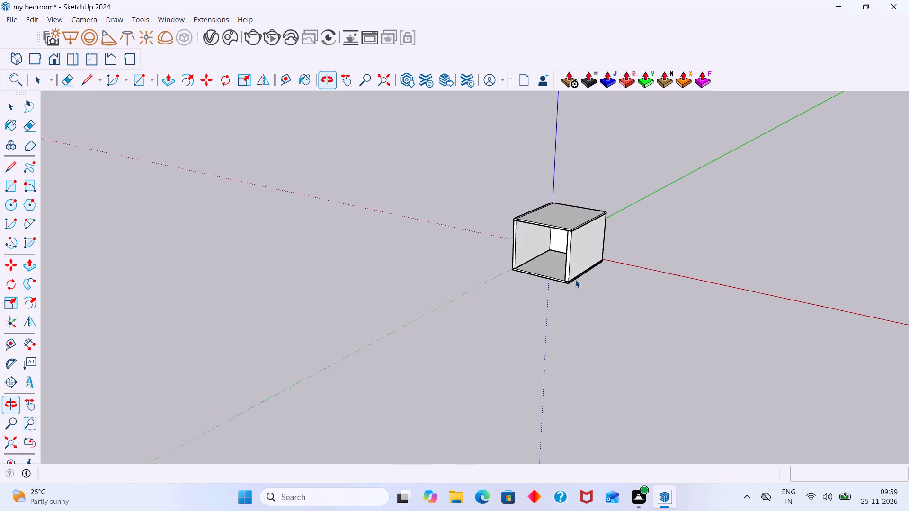
{"action": "scroll", "coordinate": [575, 280], "scroll_direction": "down", "scroll_amount": 7}
{"action": "middle_click_drag", "start_coordinate": [592, 284], "coordinate": [773, 285]}
{"action": "scroll", "coordinate": [498, 230], "scroll_direction": "up", "scroll_amount": 11}
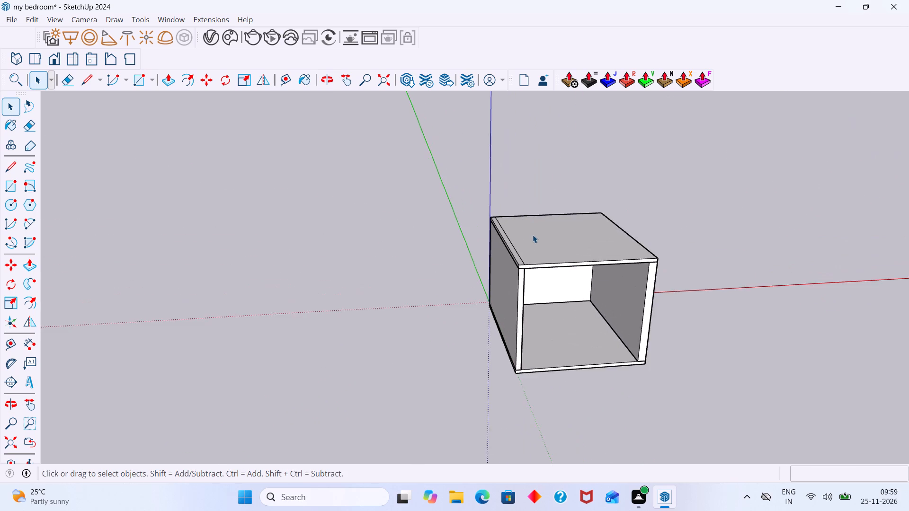
{"action": "scroll", "coordinate": [533, 235], "scroll_direction": "up", "scroll_amount": 3}
{"action": "middle_click_drag", "start_coordinate": [528, 248], "coordinate": [542, 286]}
{"action": "scroll", "coordinate": [532, 287], "scroll_direction": "up", "scroll_amount": 12}
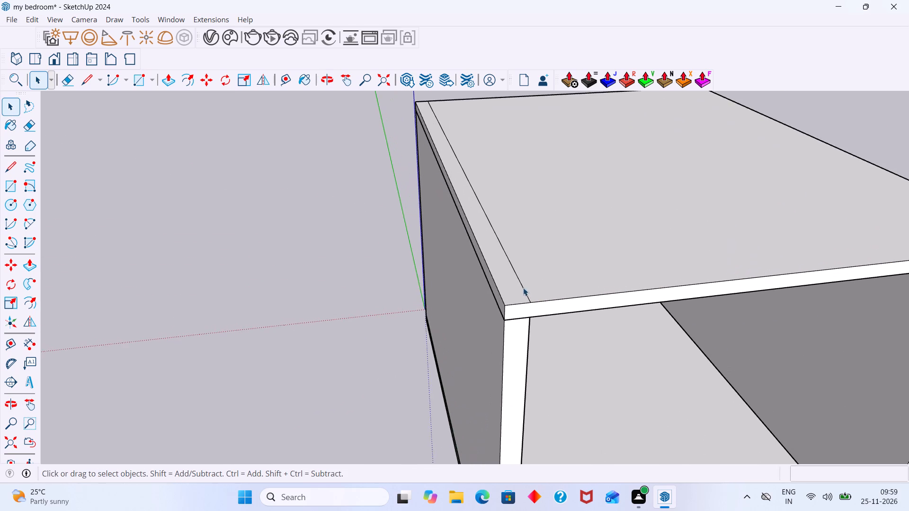
{"action": "middle_click_drag", "start_coordinate": [522, 287], "coordinate": [481, 241]}
{"action": "scroll", "coordinate": [481, 241], "scroll_direction": "up", "scroll_amount": 4}
{"action": "double_click", "coordinate": [518, 246]}
{"action": "left_click", "coordinate": [522, 247]}
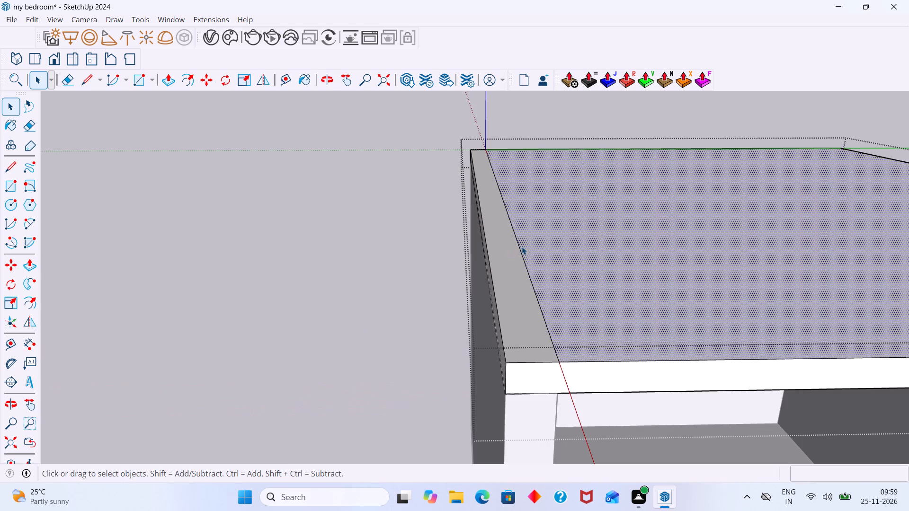
{"action": "left_click", "coordinate": [520, 250]}
{"action": "key", "text": "e"}
{"action": "left_click_drag", "start_coordinate": [539, 252], "coordinate": [522, 264]}
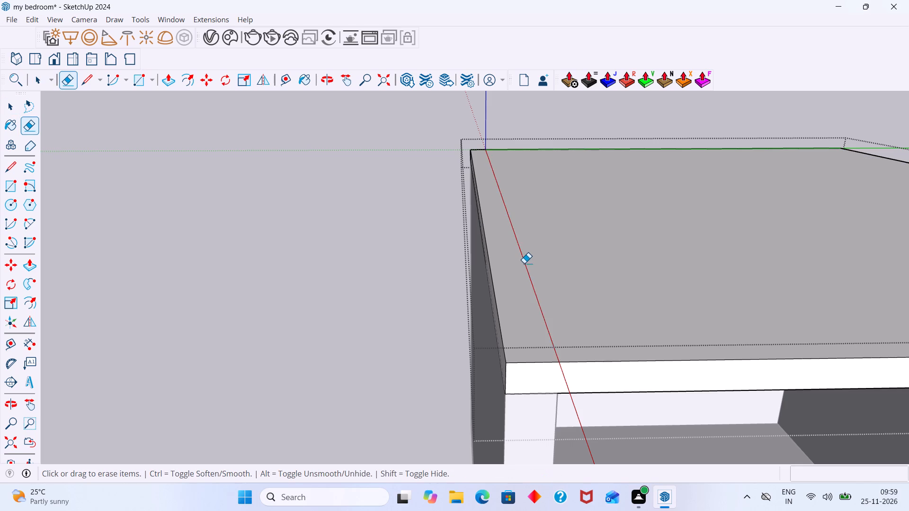
Examine the ceiling slab's faces and edges from all sides, and leave the group.
{"action": "scroll", "coordinate": [527, 261], "scroll_direction": "down", "scroll_amount": 8}
{"action": "middle_click_drag", "start_coordinate": [537, 252], "coordinate": [795, 309]}
{"action": "scroll", "coordinate": [367, 172], "scroll_direction": "up", "scroll_amount": 2}
{"action": "middle_click_drag", "start_coordinate": [376, 169], "coordinate": [827, 164]}
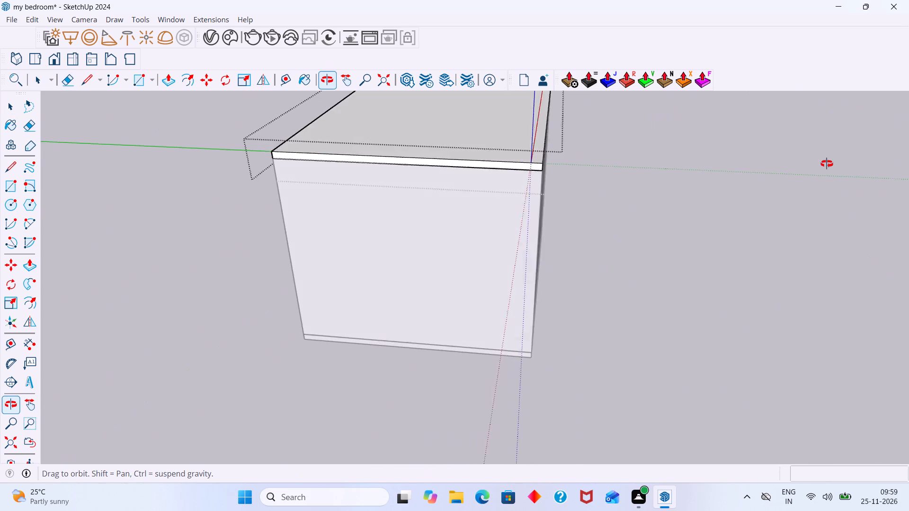
{"action": "middle_click_drag", "start_coordinate": [827, 164], "coordinate": [593, 161]}
{"action": "scroll", "coordinate": [553, 165], "scroll_direction": "up", "scroll_amount": 11}
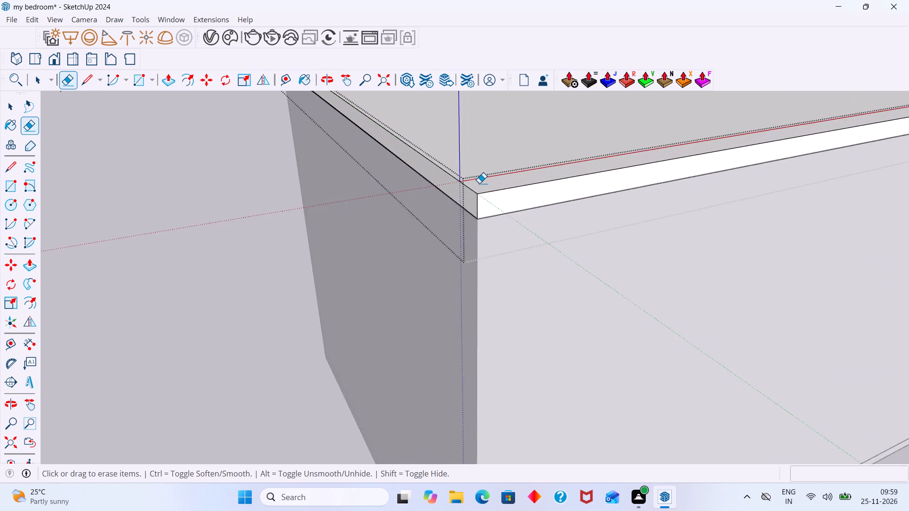
{"action": "scroll", "coordinate": [479, 183], "scroll_direction": "up", "scroll_amount": 6}
{"action": "middle_click_drag", "start_coordinate": [479, 184], "coordinate": [697, 158]}
{"action": "scroll", "coordinate": [511, 110], "scroll_direction": "down", "scroll_amount": 4}
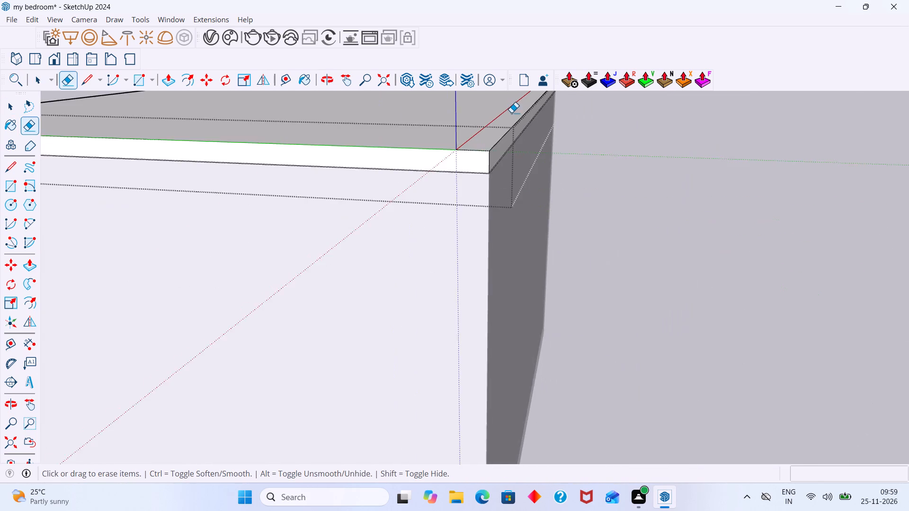
{"action": "scroll", "coordinate": [511, 113], "scroll_direction": "down", "scroll_amount": 13}
{"action": "middle_click_drag", "start_coordinate": [231, 143], "coordinate": [53, 182]}
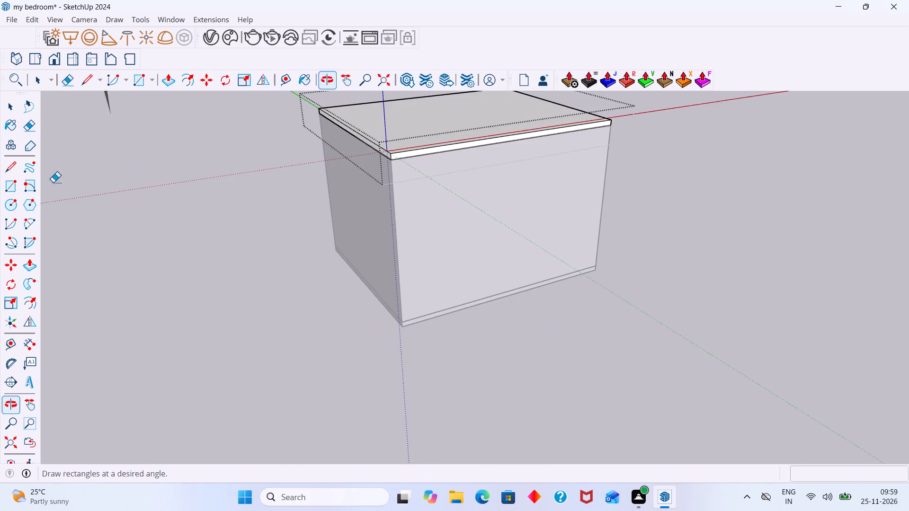
{"action": "middle_click_drag", "start_coordinate": [53, 182], "coordinate": [27, 185]}
{"action": "middle_click_drag", "start_coordinate": [392, 155], "coordinate": [229, 168]}
{"action": "middle_click_drag", "start_coordinate": [396, 184], "coordinate": [137, 169]}
{"action": "middle_click_drag", "start_coordinate": [348, 154], "coordinate": [295, 156]}
{"action": "scroll", "coordinate": [414, 143], "scroll_direction": "up", "scroll_amount": 1}
{"action": "scroll", "coordinate": [412, 143], "scroll_direction": "down", "scroll_amount": 15}
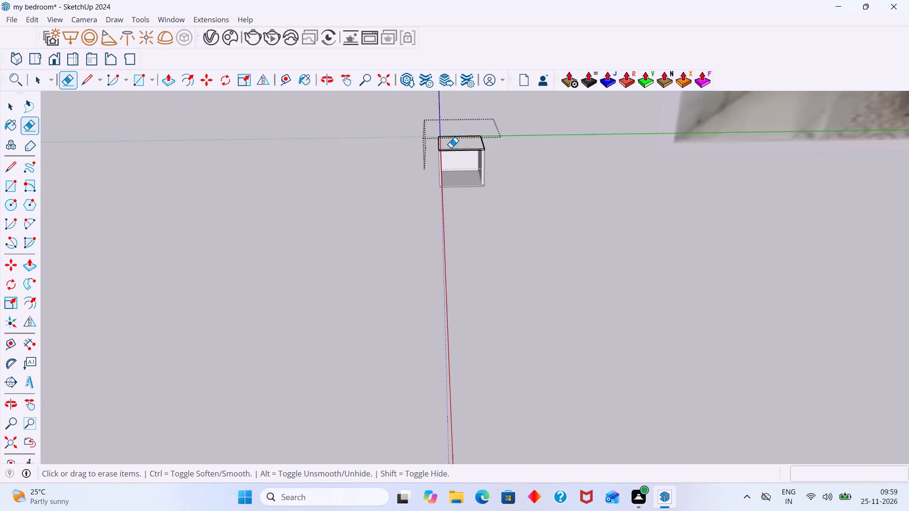
{"action": "scroll", "coordinate": [451, 148], "scroll_direction": "down", "scroll_amount": 10}
{"action": "middle_click_drag", "start_coordinate": [454, 148], "coordinate": [419, 346]}
{"action": "middle_click_drag", "start_coordinate": [421, 295], "coordinate": [429, 270]}
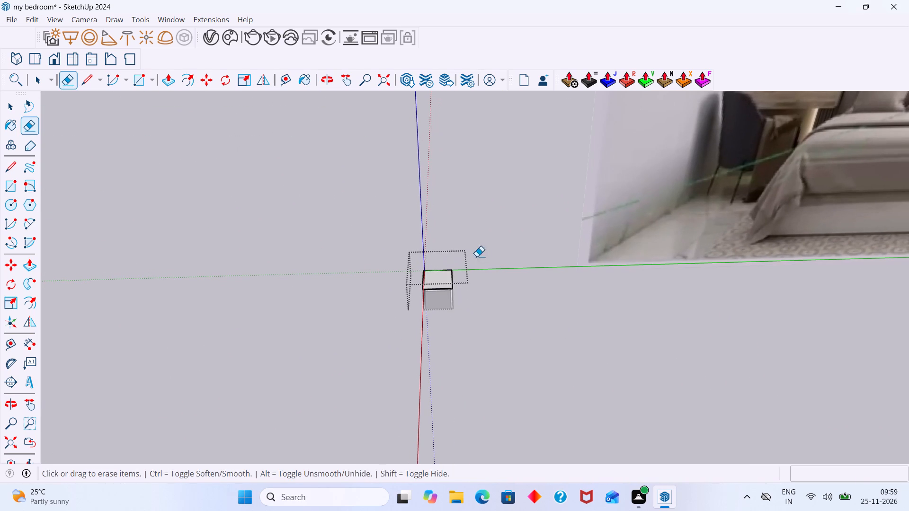
{"action": "key", "text": "space"}
{"action": "left_click", "coordinate": [492, 289]}
Examine the rotated room and its interior through the open end.
{"action": "scroll", "coordinate": [477, 300], "scroll_direction": "up", "scroll_amount": 10}
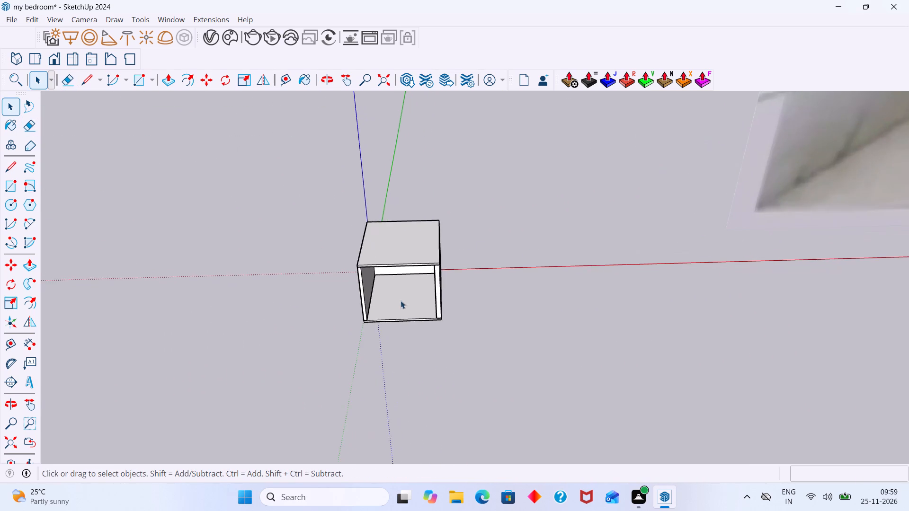
{"action": "middle_click_drag", "start_coordinate": [410, 296], "coordinate": [384, 202]}
{"action": "scroll", "coordinate": [412, 238], "scroll_direction": "up", "scroll_amount": 12}
{"action": "scroll", "coordinate": [466, 220], "scroll_direction": "down", "scroll_amount": 8}
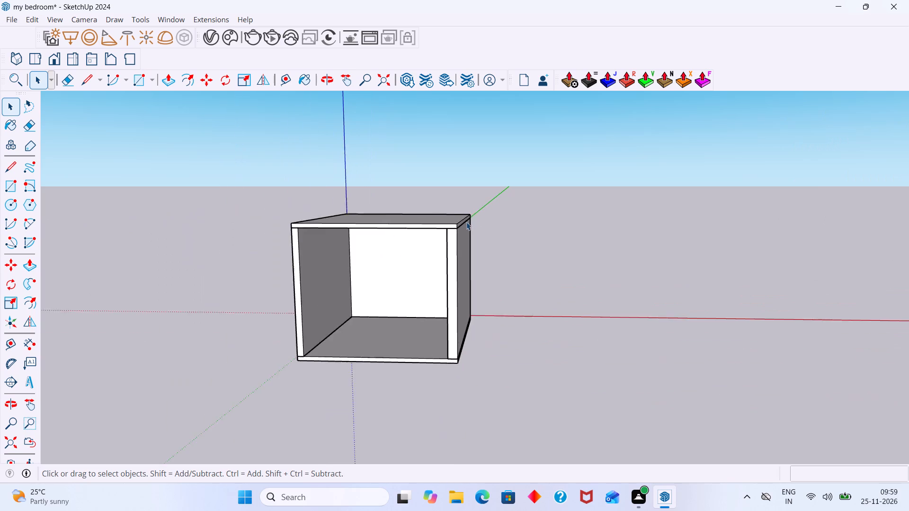
{"action": "scroll", "coordinate": [466, 222], "scroll_direction": "down", "scroll_amount": 11}
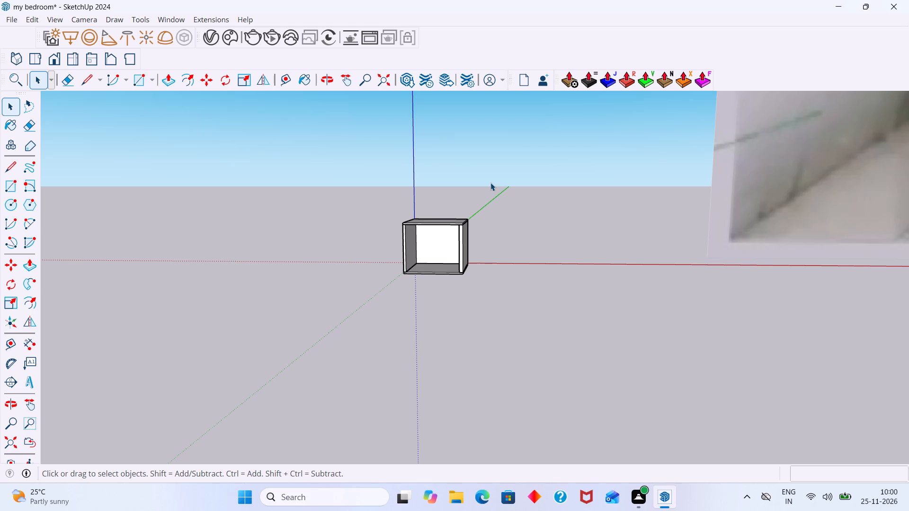
{"action": "scroll", "coordinate": [471, 190], "scroll_direction": "down", "scroll_amount": 4}
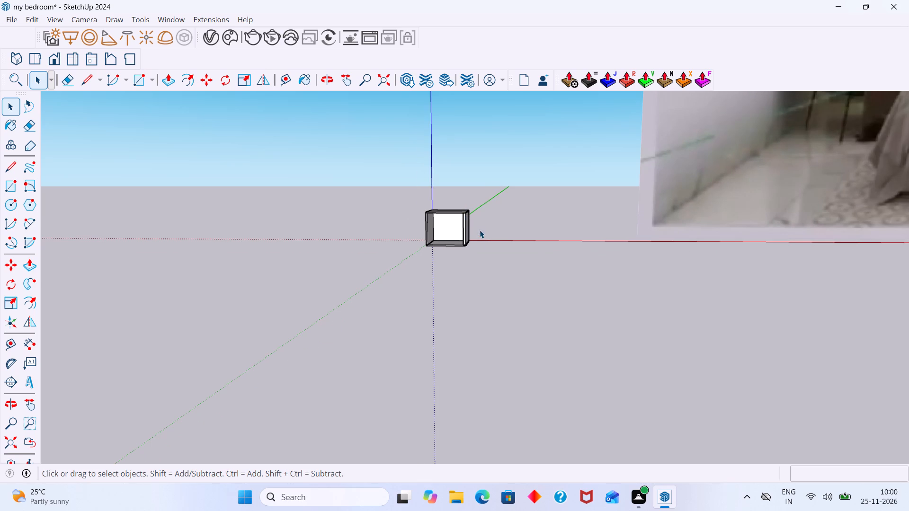
{"action": "scroll", "coordinate": [462, 220], "scroll_direction": "up", "scroll_amount": 6}
{"action": "scroll", "coordinate": [462, 220], "scroll_direction": "down", "scroll_amount": 5}
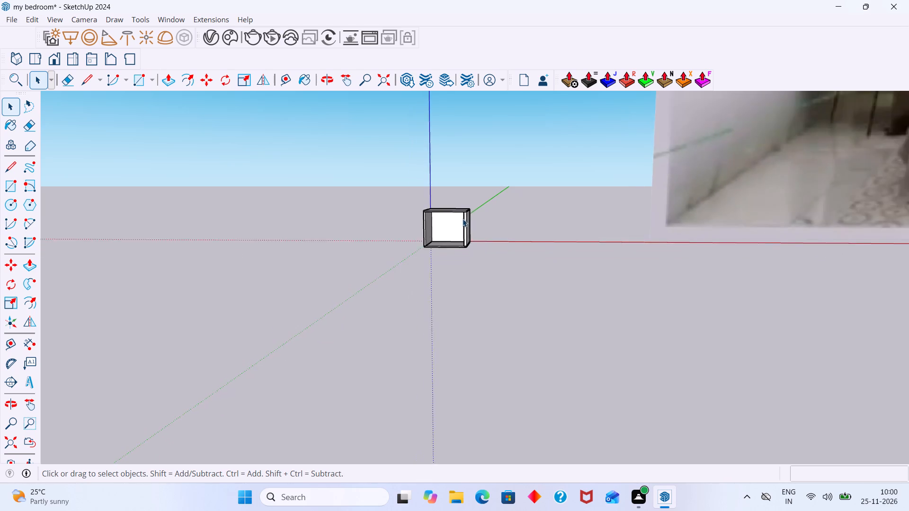
{"action": "scroll", "coordinate": [463, 219], "scroll_direction": "down", "scroll_amount": 4}
{"action": "middle_click_drag", "start_coordinate": [484, 228], "coordinate": [532, 231]}
{"action": "scroll", "coordinate": [472, 229], "scroll_direction": "up", "scroll_amount": 9}
{"action": "middle_click_drag", "start_coordinate": [432, 255], "coordinate": [425, 261]}
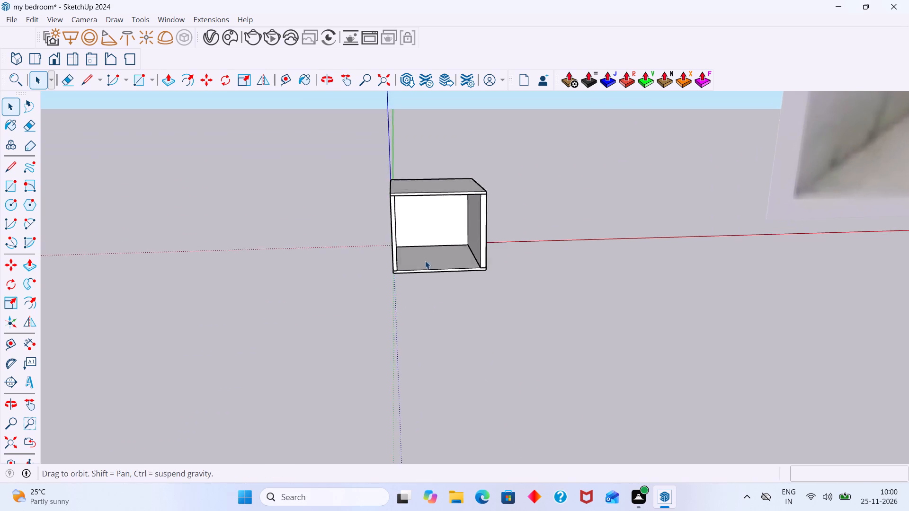
{"action": "middle_click_drag", "start_coordinate": [425, 261], "coordinate": [428, 273]}
{"action": "scroll", "coordinate": [424, 255], "scroll_direction": "up", "scroll_amount": 7}
{"action": "middle_click_drag", "start_coordinate": [394, 252], "coordinate": [344, 246]}
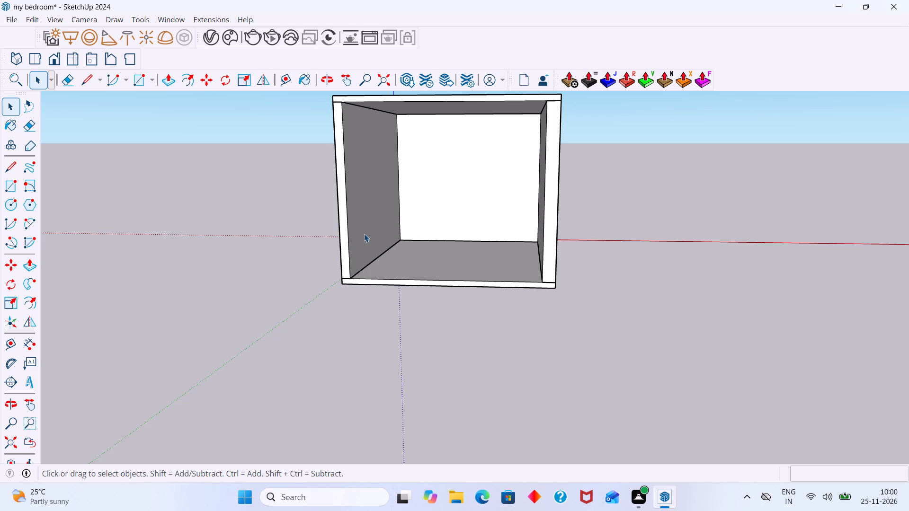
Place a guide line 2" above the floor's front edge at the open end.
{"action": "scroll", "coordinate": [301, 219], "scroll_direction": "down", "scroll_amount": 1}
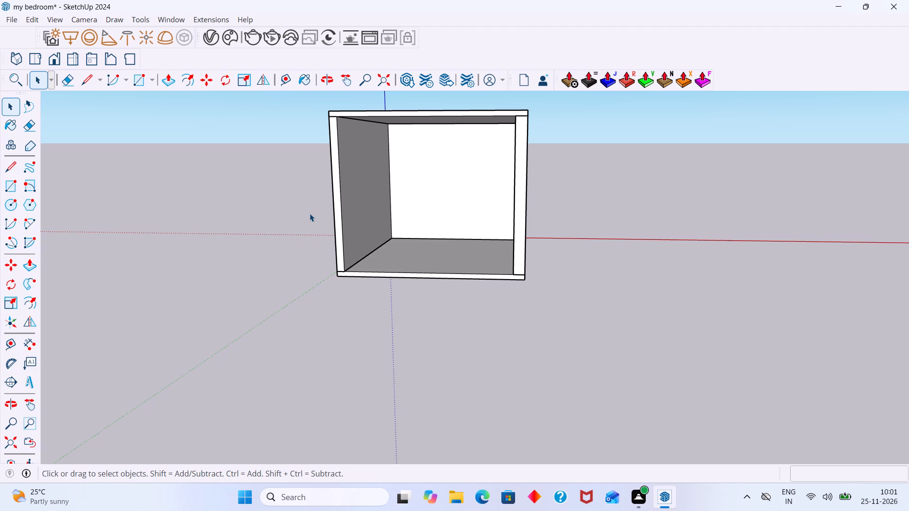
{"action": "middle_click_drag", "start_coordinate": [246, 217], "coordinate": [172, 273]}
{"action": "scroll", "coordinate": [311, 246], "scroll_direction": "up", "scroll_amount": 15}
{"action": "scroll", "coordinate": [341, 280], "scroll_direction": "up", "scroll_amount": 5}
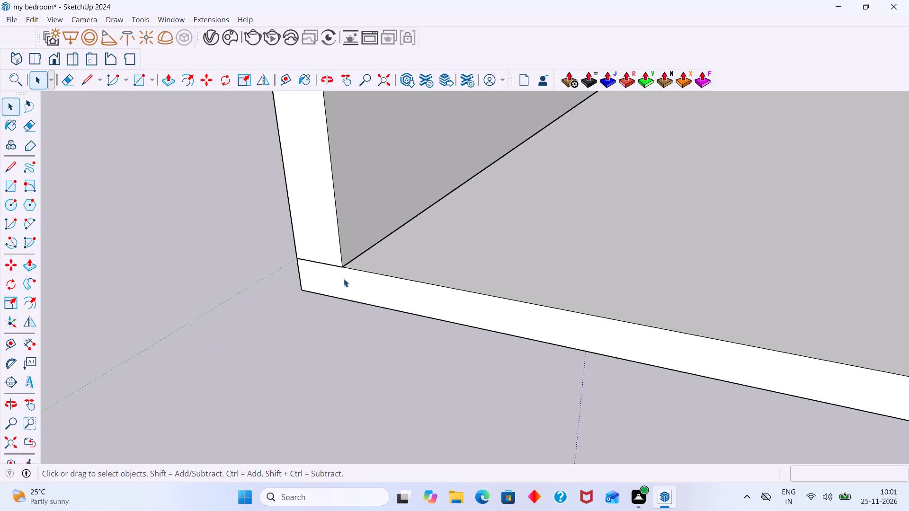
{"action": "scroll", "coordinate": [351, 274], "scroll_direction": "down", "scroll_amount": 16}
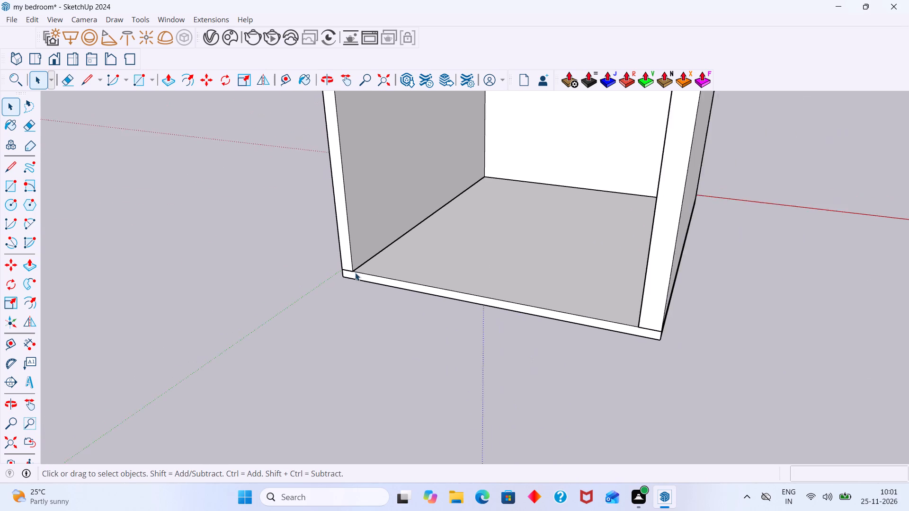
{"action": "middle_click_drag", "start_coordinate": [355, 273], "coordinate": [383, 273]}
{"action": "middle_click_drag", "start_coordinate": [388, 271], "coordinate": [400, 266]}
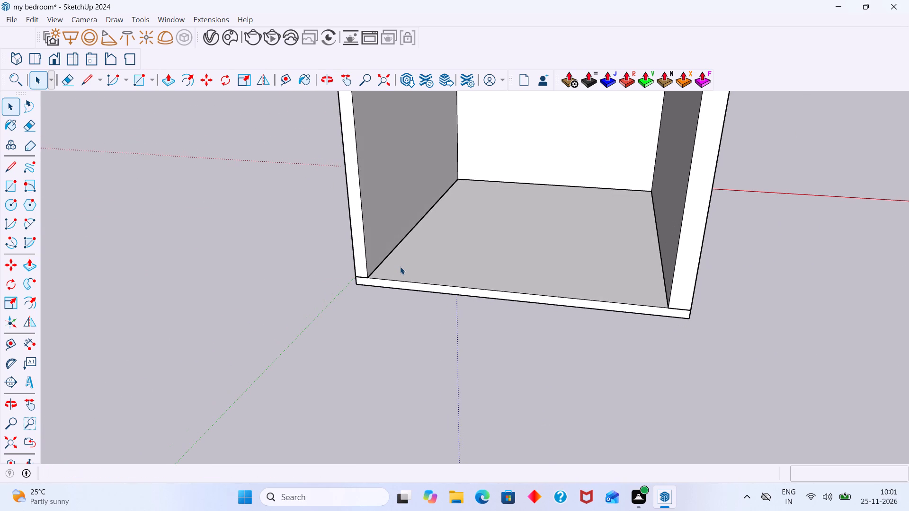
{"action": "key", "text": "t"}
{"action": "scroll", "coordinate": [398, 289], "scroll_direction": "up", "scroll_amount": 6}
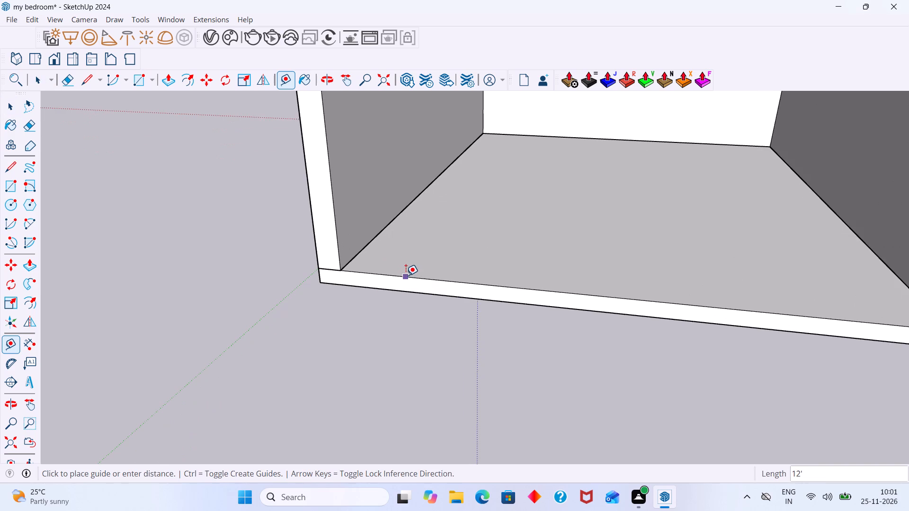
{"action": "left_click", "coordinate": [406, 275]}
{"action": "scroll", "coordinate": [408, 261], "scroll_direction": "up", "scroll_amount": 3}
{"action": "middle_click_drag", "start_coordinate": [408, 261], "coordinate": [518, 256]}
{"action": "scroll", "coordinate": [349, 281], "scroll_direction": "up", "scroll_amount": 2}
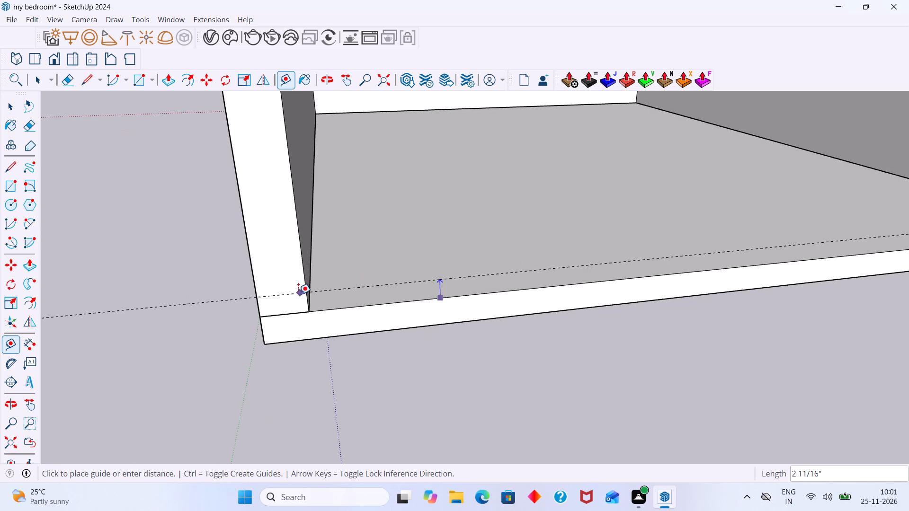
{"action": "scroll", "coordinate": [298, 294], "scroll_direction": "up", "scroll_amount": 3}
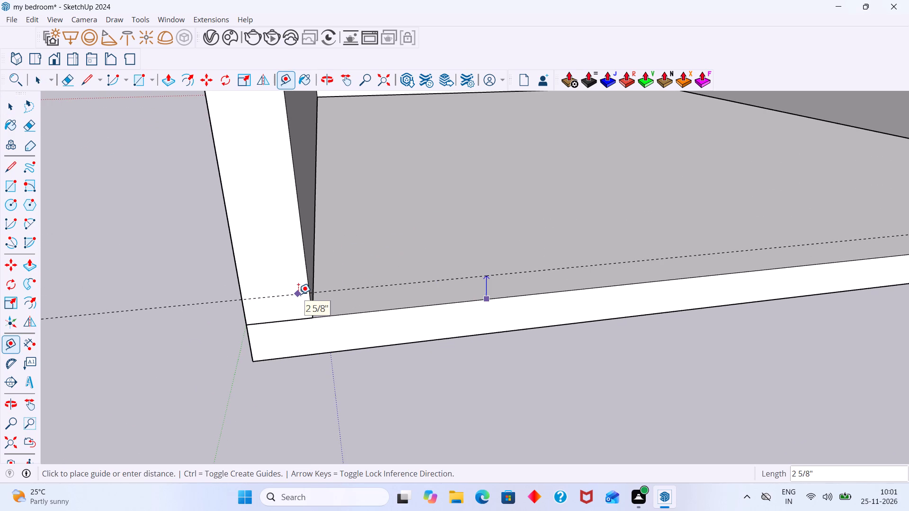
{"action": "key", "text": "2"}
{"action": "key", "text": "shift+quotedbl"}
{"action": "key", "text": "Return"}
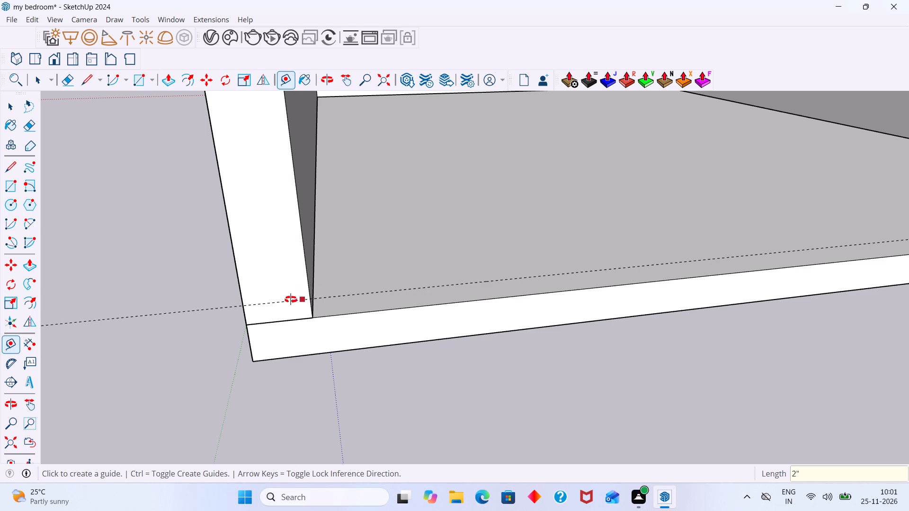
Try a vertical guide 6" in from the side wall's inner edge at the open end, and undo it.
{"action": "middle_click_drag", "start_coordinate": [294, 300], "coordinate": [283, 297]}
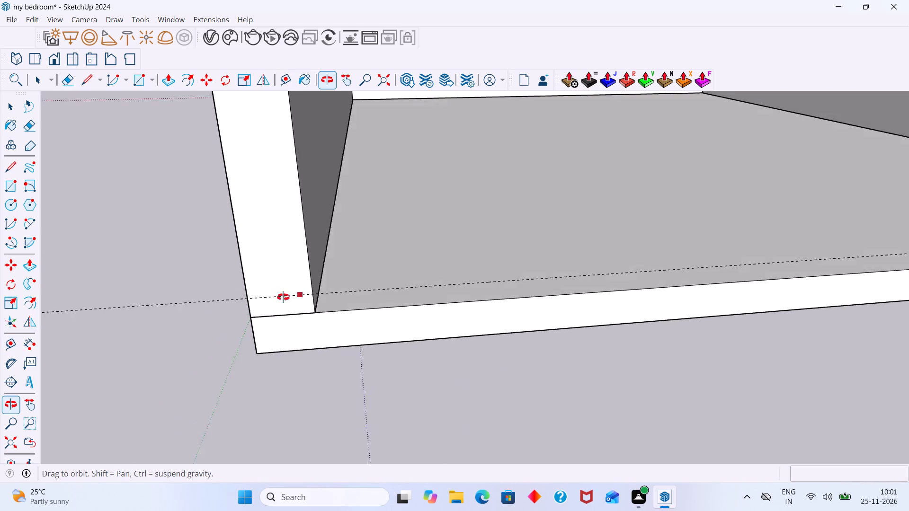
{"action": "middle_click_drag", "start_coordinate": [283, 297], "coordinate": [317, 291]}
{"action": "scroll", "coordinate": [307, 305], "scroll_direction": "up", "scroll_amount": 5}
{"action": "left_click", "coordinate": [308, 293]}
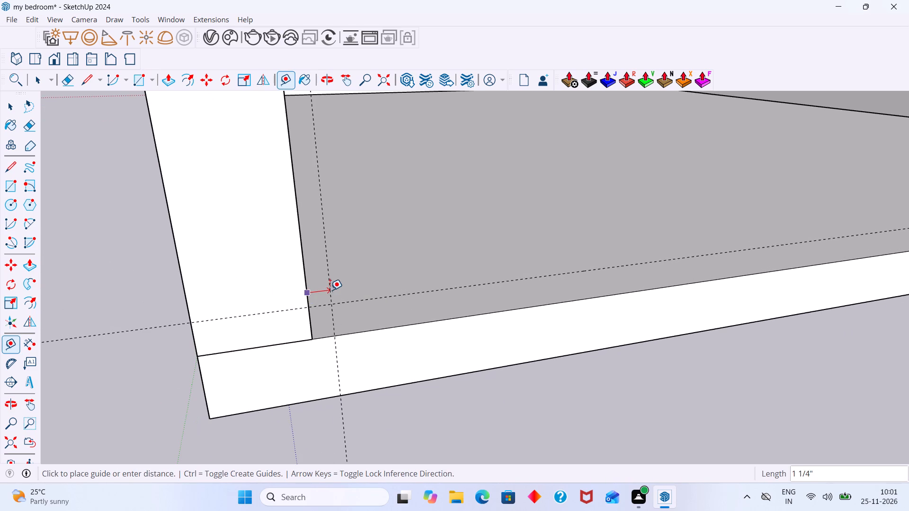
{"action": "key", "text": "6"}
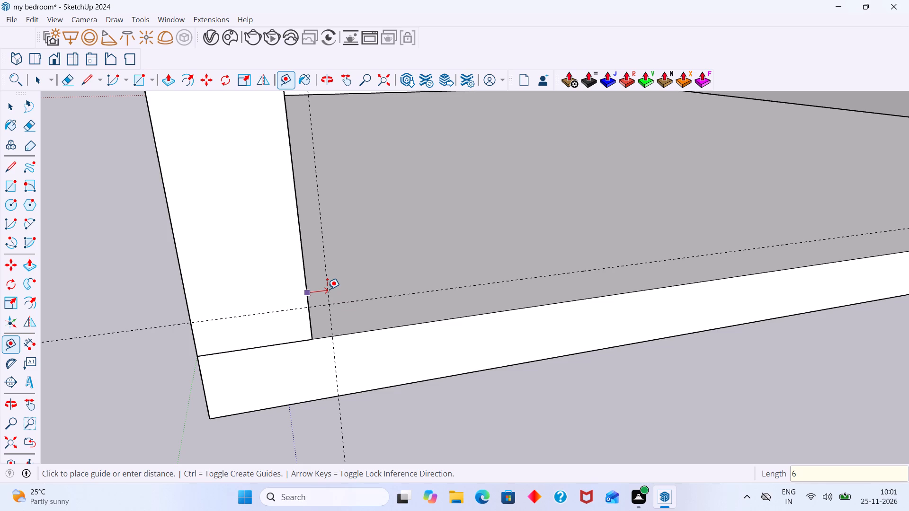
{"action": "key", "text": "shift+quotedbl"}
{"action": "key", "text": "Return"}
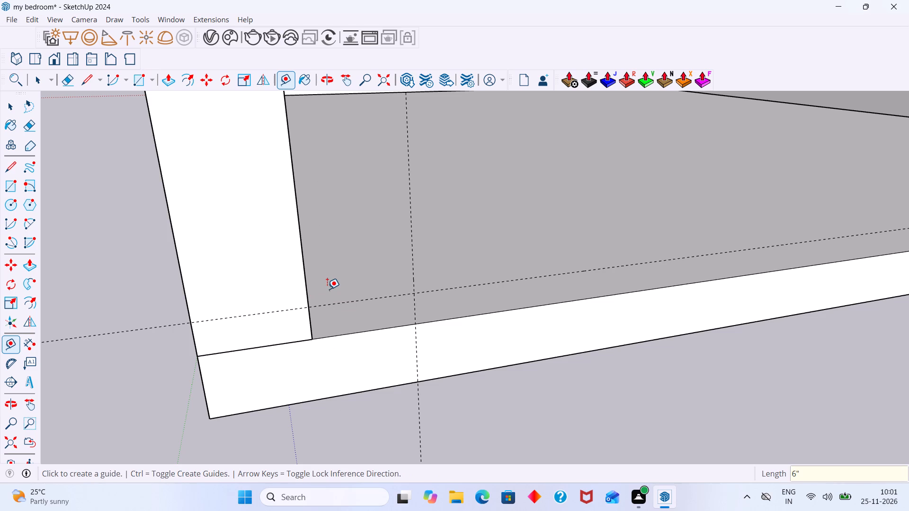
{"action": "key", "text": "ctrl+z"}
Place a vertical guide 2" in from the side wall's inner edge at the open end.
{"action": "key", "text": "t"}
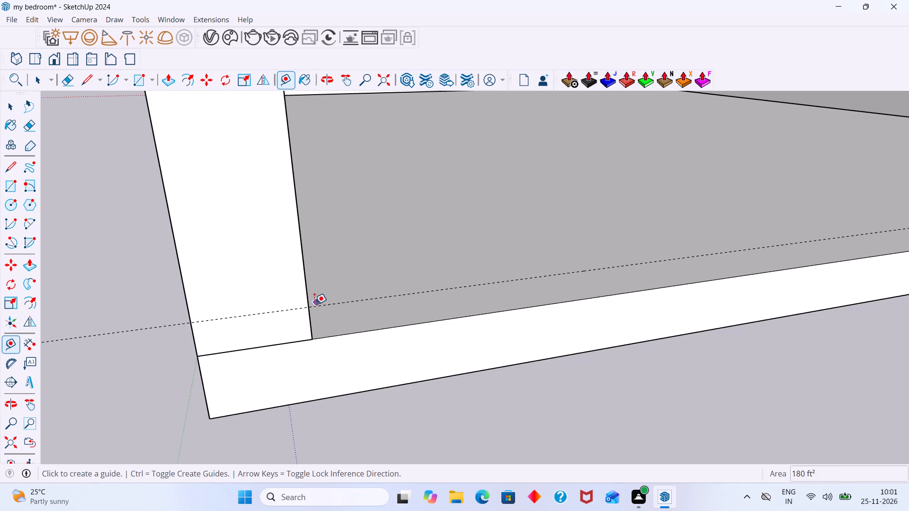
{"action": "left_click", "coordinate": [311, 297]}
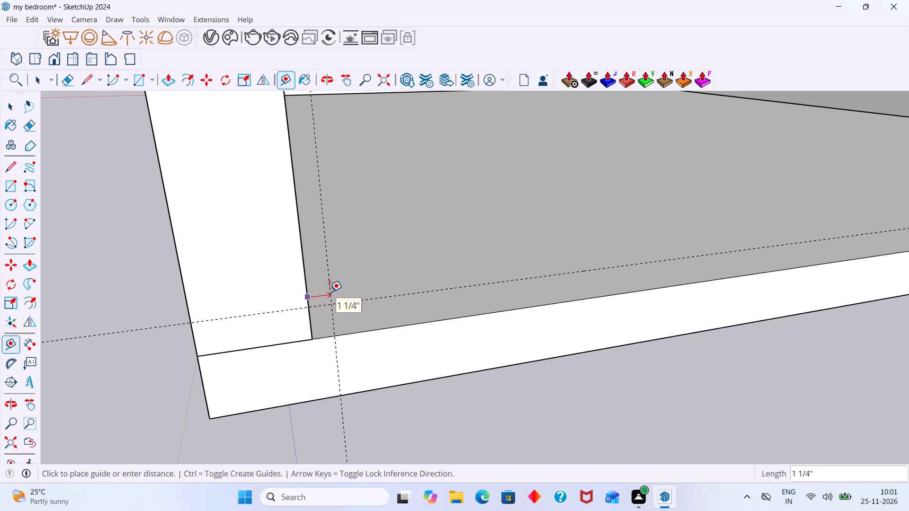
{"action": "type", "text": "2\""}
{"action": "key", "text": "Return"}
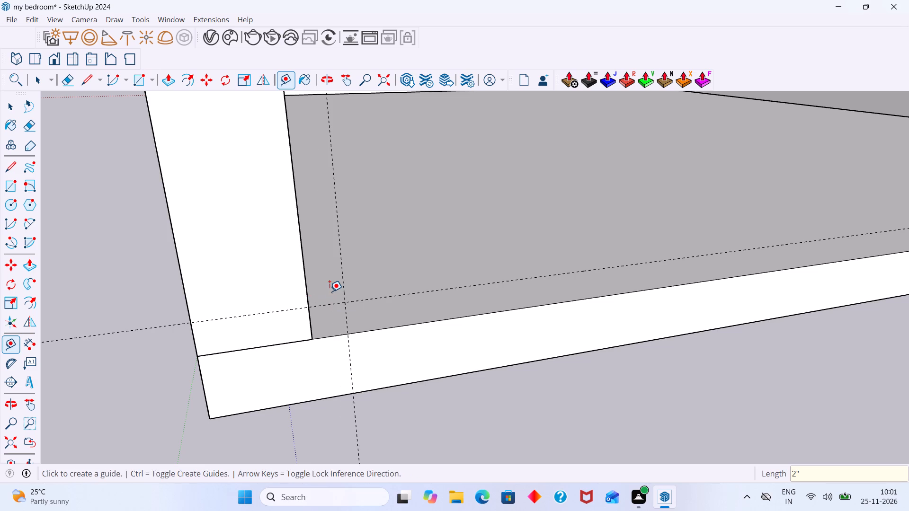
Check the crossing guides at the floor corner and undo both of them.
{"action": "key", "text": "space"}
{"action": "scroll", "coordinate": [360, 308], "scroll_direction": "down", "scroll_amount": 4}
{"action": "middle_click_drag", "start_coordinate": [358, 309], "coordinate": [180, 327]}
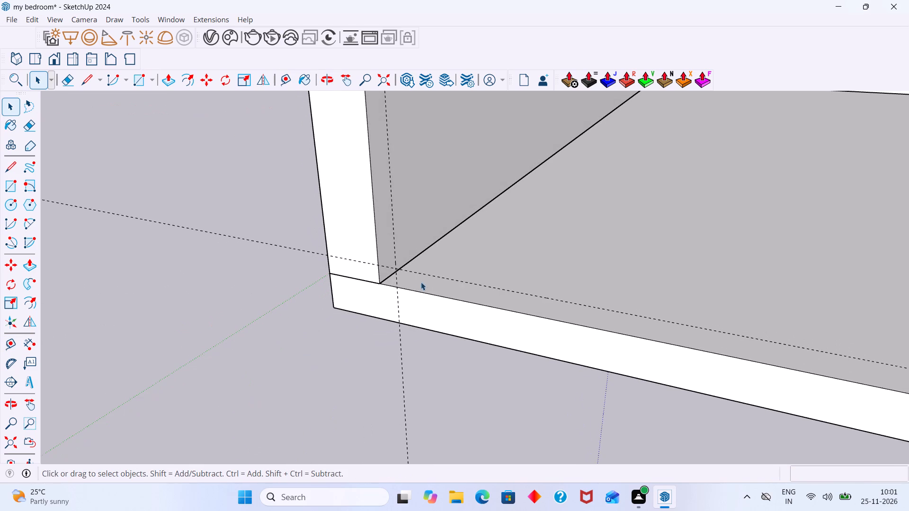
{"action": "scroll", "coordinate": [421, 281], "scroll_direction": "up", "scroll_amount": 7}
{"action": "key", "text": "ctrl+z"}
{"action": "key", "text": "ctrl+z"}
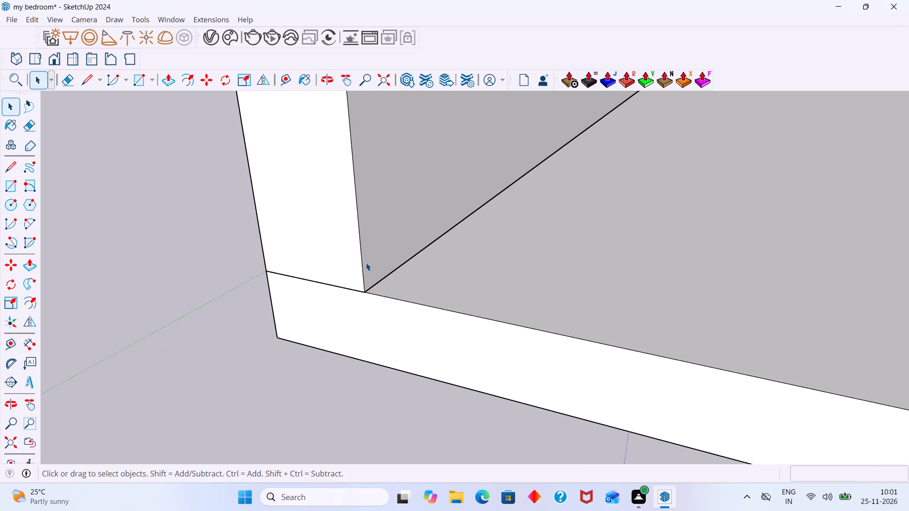
Place guides 1" above the floor's front edge and 1" in from the side wall's inner edge.
{"action": "key", "text": "t"}
{"action": "left_click", "coordinate": [415, 301]}
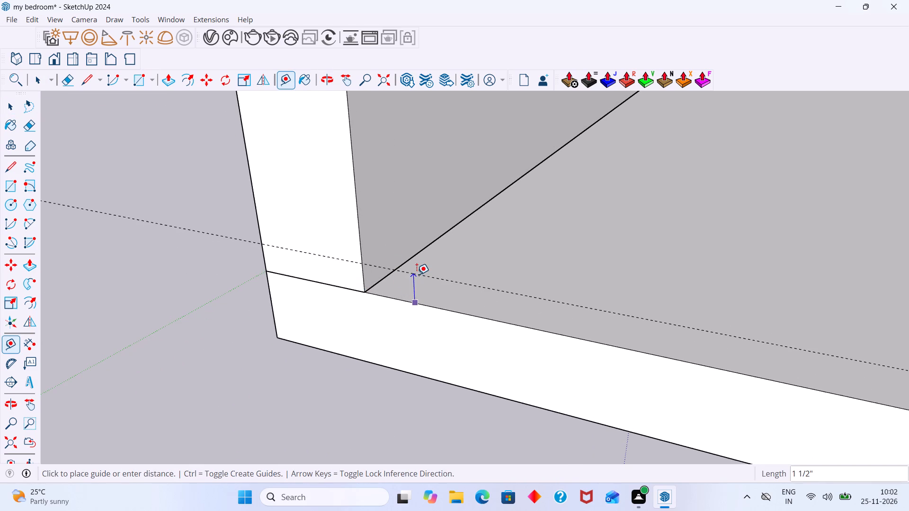
{"action": "key", "text": "1"}
{"action": "key", "text": "shift+quotedbl"}
{"action": "key", "text": "Return"}
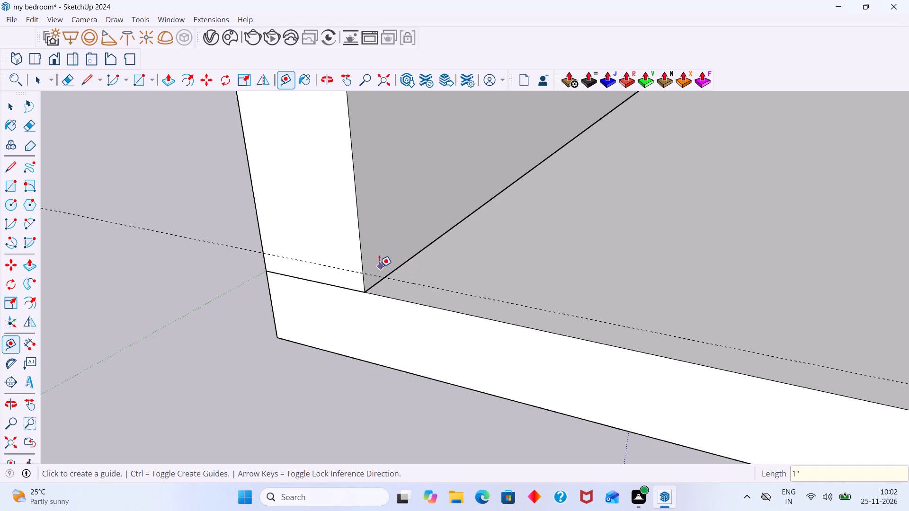
{"action": "left_click", "coordinate": [363, 262]}
{"action": "key", "text": "1"}
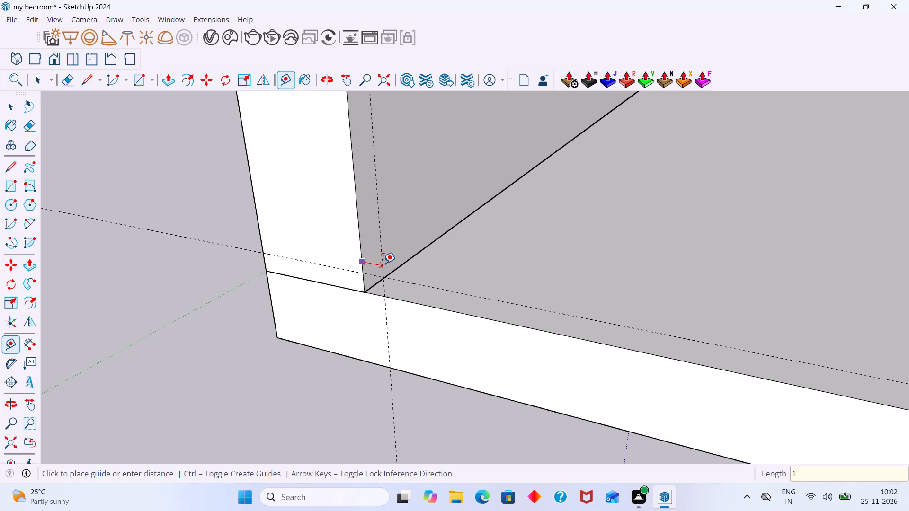
{"action": "key", "text": "shift+quotedbl"}
{"action": "key", "text": "Return"}
{"action": "key", "text": "space"}
Draw a 1" by 1" square between the guides in the corner where the side wall meets the floor.
{"action": "scroll", "coordinate": [382, 266], "scroll_direction": "down", "scroll_amount": 9}
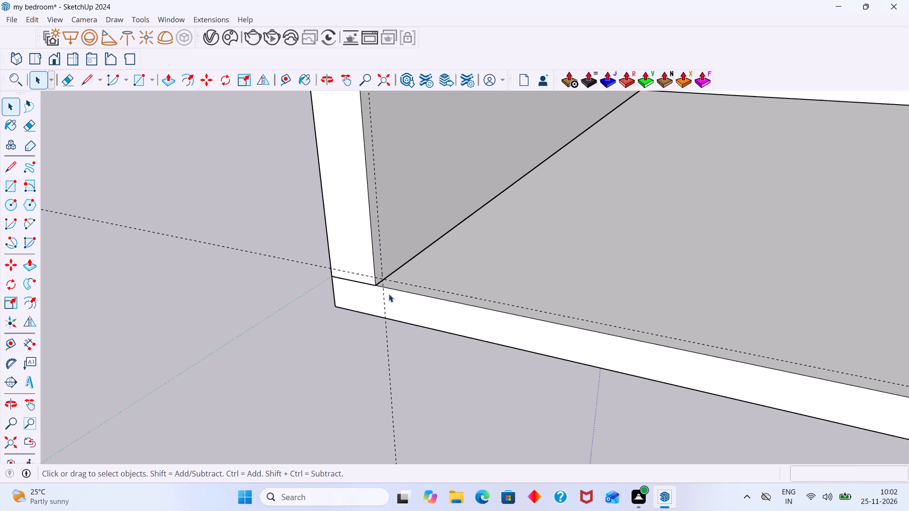
{"action": "middle_click_drag", "start_coordinate": [383, 297], "coordinate": [520, 270]}
{"action": "scroll", "coordinate": [395, 285], "scroll_direction": "up", "scroll_amount": 6}
{"action": "middle_click_drag", "start_coordinate": [411, 300], "coordinate": [325, 306]}
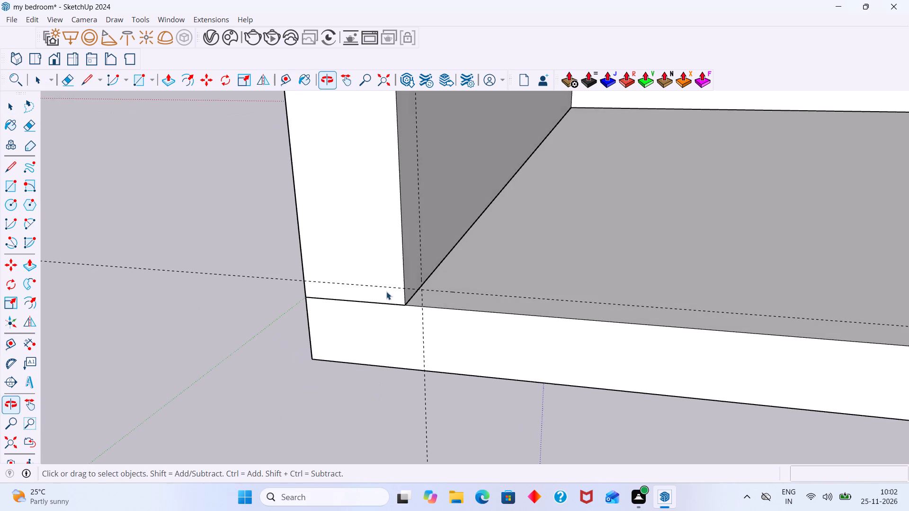
{"action": "scroll", "coordinate": [390, 288], "scroll_direction": "up", "scroll_amount": 3}
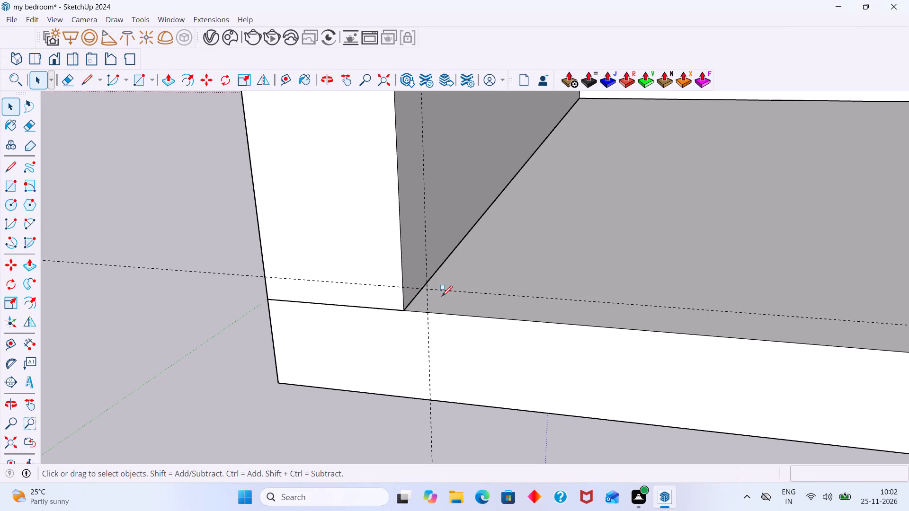
{"action": "key", "text": "r"}
{"action": "scroll", "coordinate": [410, 300], "scroll_direction": "up", "scroll_amount": 6}
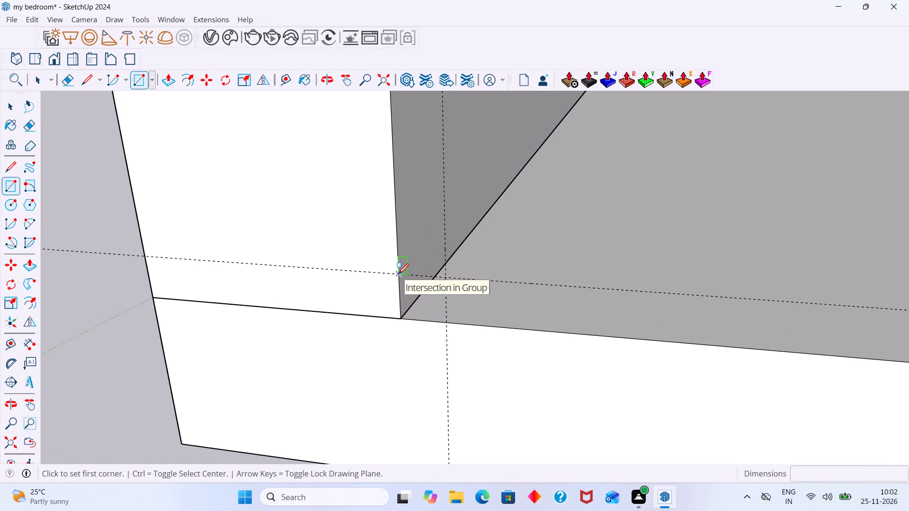
{"action": "left_click", "coordinate": [398, 274]}
{"action": "left_click", "coordinate": [448, 323]}
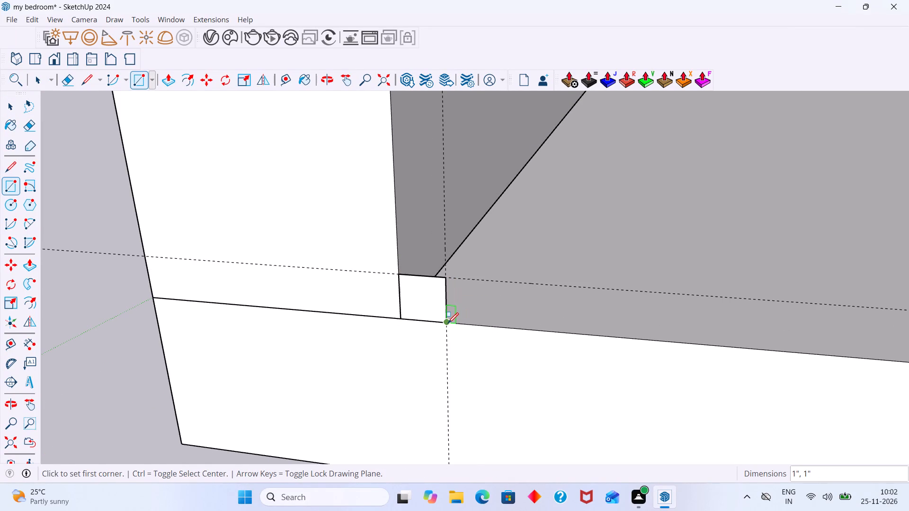
{"action": "key", "text": "space"}
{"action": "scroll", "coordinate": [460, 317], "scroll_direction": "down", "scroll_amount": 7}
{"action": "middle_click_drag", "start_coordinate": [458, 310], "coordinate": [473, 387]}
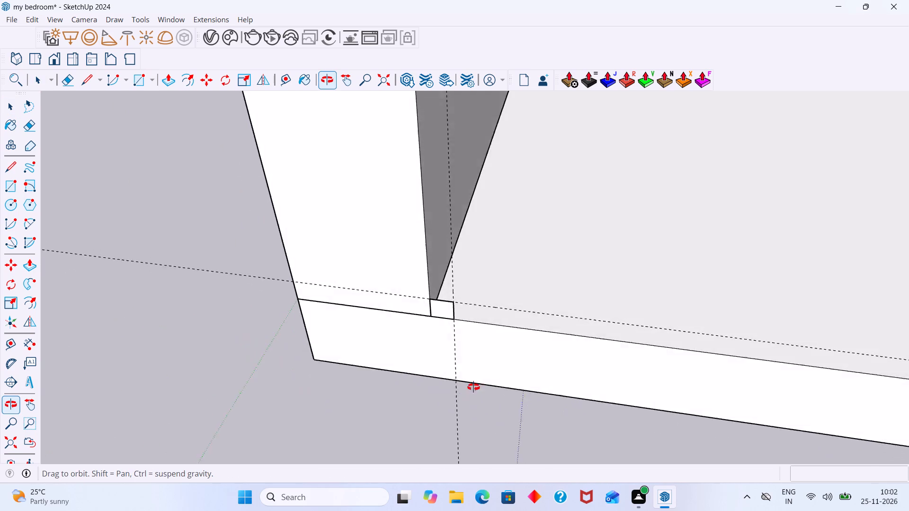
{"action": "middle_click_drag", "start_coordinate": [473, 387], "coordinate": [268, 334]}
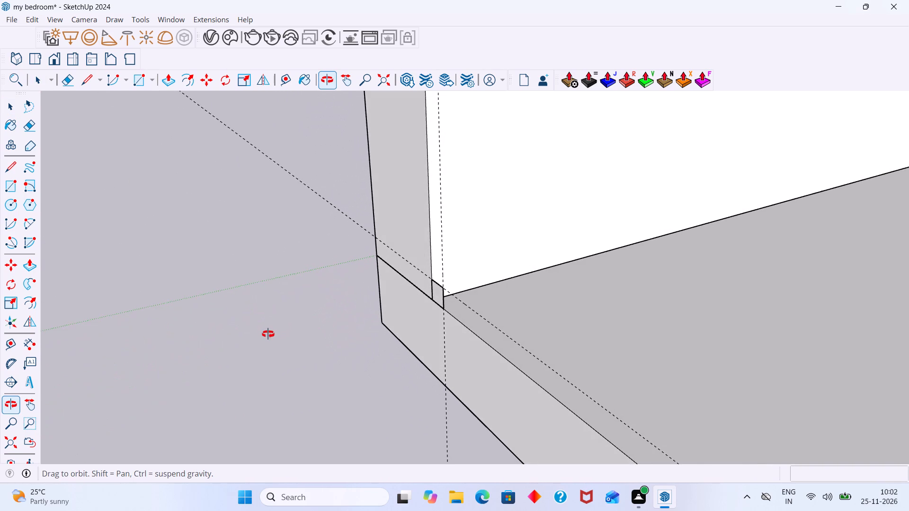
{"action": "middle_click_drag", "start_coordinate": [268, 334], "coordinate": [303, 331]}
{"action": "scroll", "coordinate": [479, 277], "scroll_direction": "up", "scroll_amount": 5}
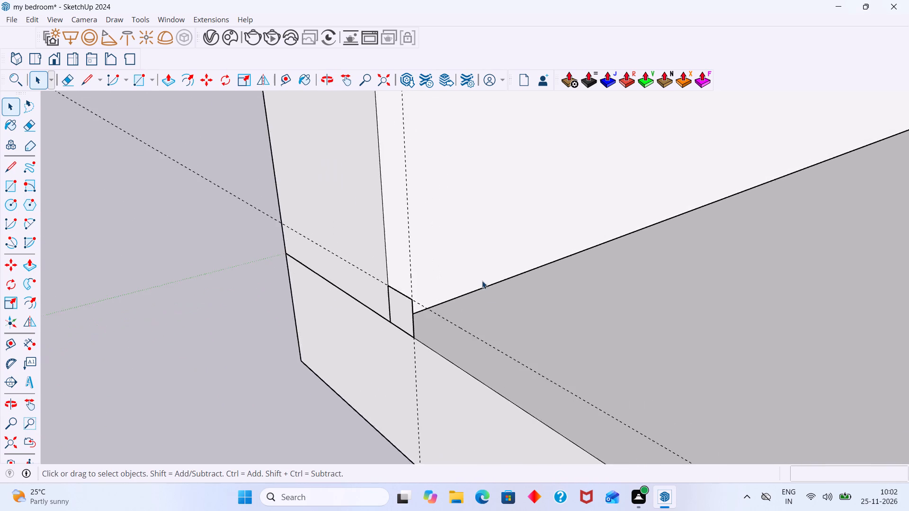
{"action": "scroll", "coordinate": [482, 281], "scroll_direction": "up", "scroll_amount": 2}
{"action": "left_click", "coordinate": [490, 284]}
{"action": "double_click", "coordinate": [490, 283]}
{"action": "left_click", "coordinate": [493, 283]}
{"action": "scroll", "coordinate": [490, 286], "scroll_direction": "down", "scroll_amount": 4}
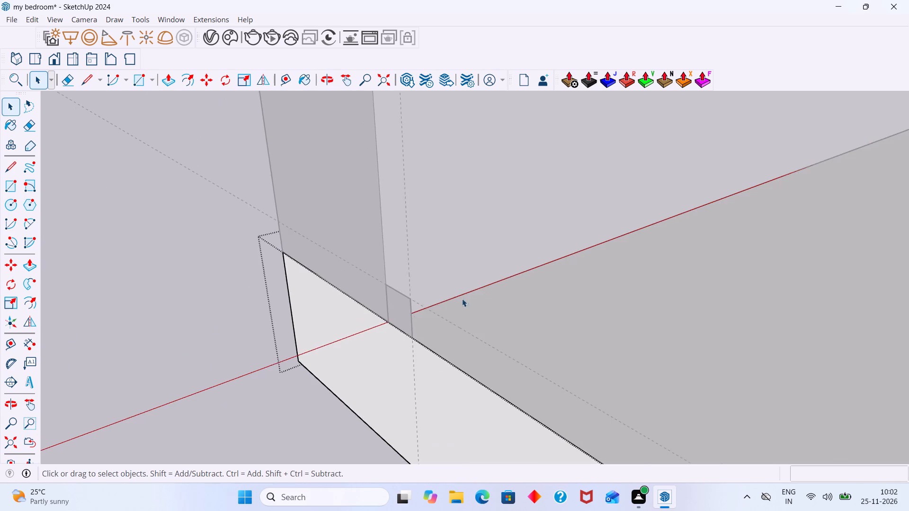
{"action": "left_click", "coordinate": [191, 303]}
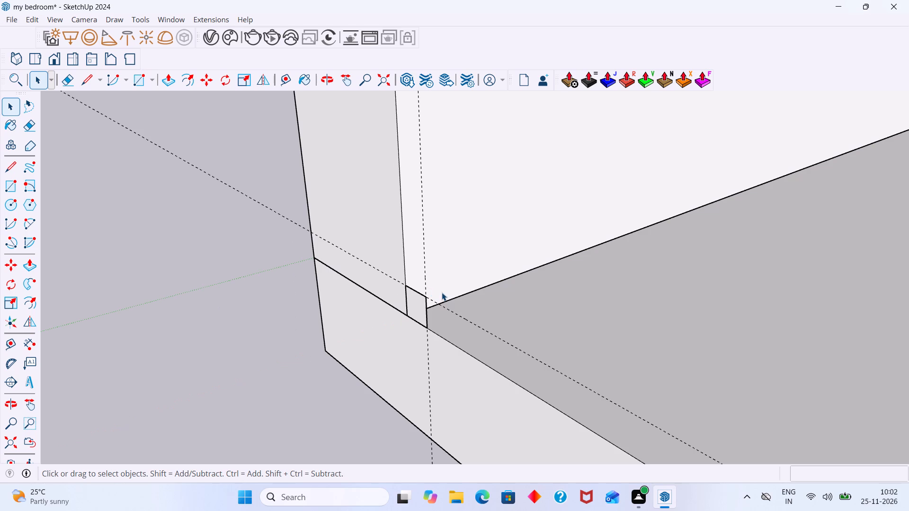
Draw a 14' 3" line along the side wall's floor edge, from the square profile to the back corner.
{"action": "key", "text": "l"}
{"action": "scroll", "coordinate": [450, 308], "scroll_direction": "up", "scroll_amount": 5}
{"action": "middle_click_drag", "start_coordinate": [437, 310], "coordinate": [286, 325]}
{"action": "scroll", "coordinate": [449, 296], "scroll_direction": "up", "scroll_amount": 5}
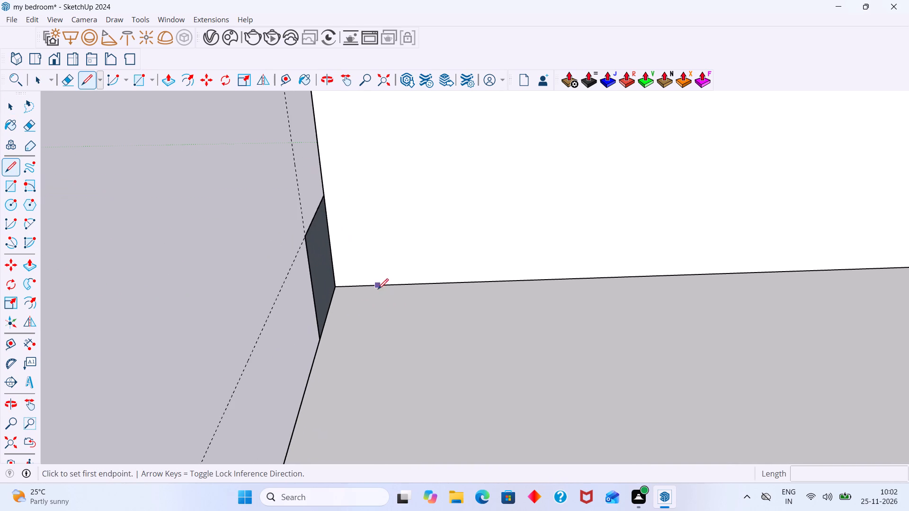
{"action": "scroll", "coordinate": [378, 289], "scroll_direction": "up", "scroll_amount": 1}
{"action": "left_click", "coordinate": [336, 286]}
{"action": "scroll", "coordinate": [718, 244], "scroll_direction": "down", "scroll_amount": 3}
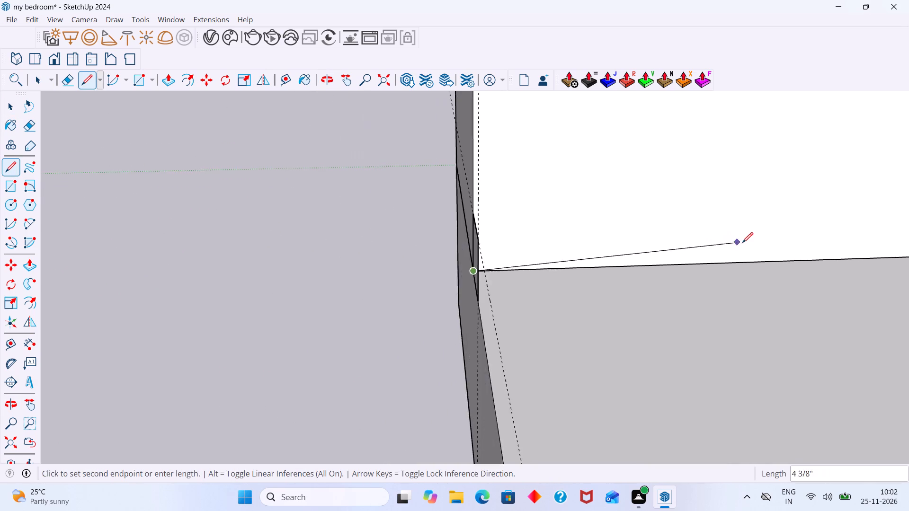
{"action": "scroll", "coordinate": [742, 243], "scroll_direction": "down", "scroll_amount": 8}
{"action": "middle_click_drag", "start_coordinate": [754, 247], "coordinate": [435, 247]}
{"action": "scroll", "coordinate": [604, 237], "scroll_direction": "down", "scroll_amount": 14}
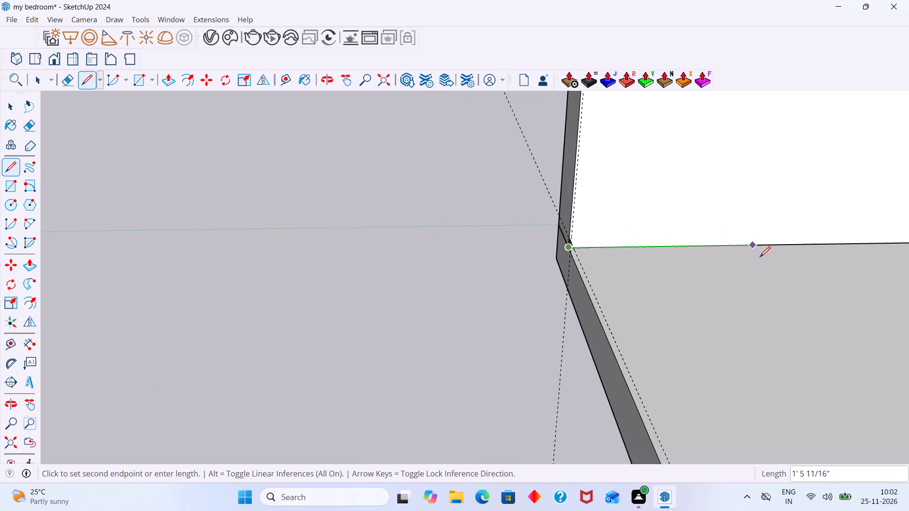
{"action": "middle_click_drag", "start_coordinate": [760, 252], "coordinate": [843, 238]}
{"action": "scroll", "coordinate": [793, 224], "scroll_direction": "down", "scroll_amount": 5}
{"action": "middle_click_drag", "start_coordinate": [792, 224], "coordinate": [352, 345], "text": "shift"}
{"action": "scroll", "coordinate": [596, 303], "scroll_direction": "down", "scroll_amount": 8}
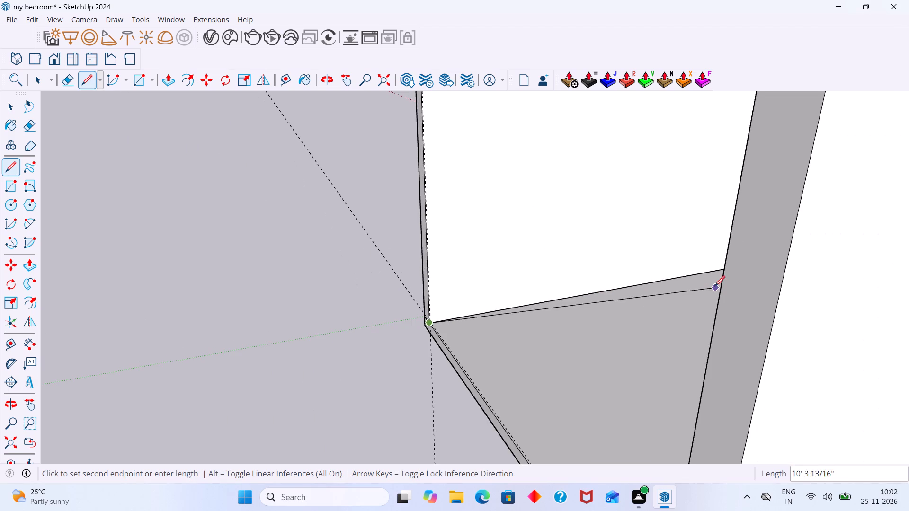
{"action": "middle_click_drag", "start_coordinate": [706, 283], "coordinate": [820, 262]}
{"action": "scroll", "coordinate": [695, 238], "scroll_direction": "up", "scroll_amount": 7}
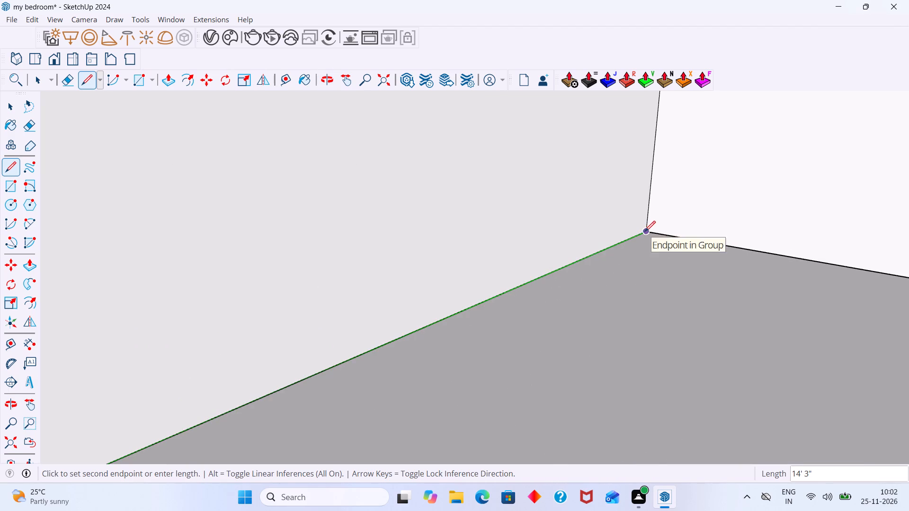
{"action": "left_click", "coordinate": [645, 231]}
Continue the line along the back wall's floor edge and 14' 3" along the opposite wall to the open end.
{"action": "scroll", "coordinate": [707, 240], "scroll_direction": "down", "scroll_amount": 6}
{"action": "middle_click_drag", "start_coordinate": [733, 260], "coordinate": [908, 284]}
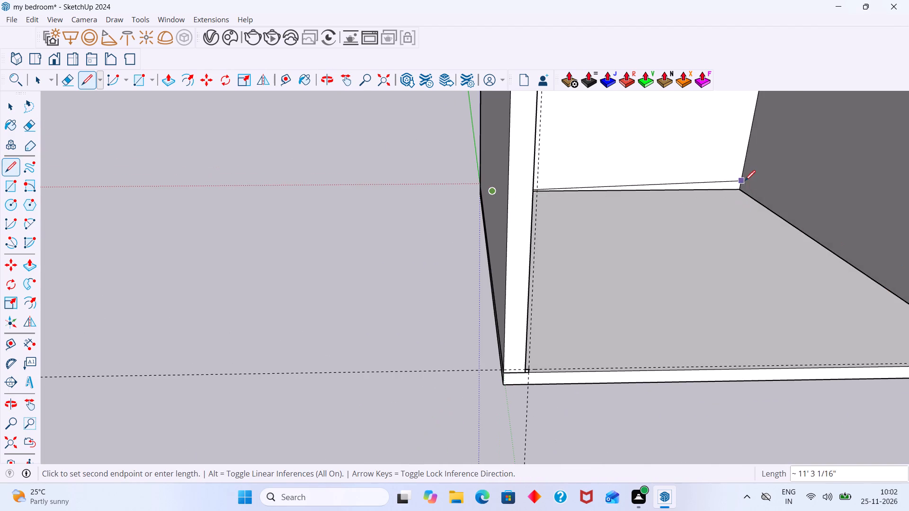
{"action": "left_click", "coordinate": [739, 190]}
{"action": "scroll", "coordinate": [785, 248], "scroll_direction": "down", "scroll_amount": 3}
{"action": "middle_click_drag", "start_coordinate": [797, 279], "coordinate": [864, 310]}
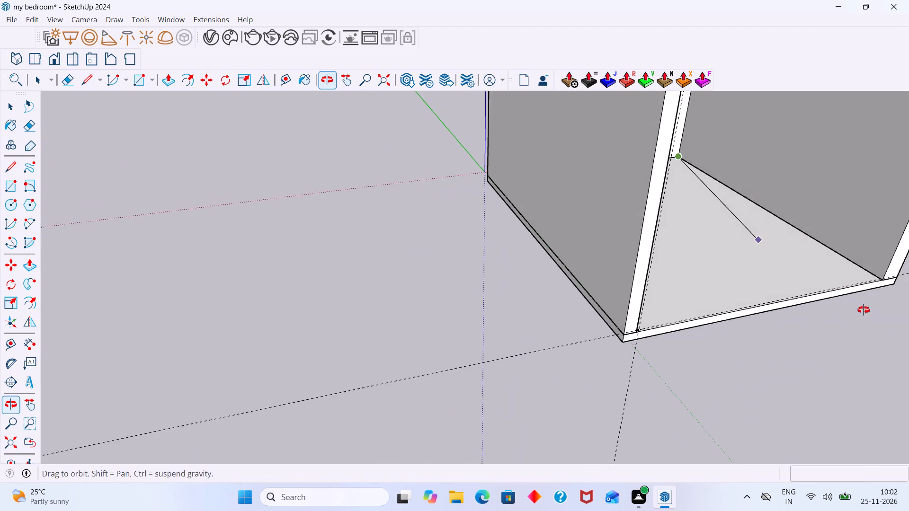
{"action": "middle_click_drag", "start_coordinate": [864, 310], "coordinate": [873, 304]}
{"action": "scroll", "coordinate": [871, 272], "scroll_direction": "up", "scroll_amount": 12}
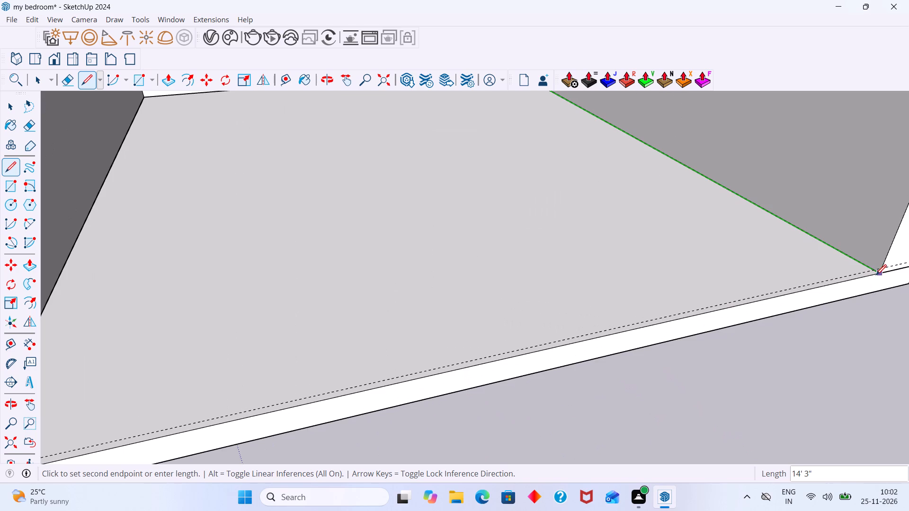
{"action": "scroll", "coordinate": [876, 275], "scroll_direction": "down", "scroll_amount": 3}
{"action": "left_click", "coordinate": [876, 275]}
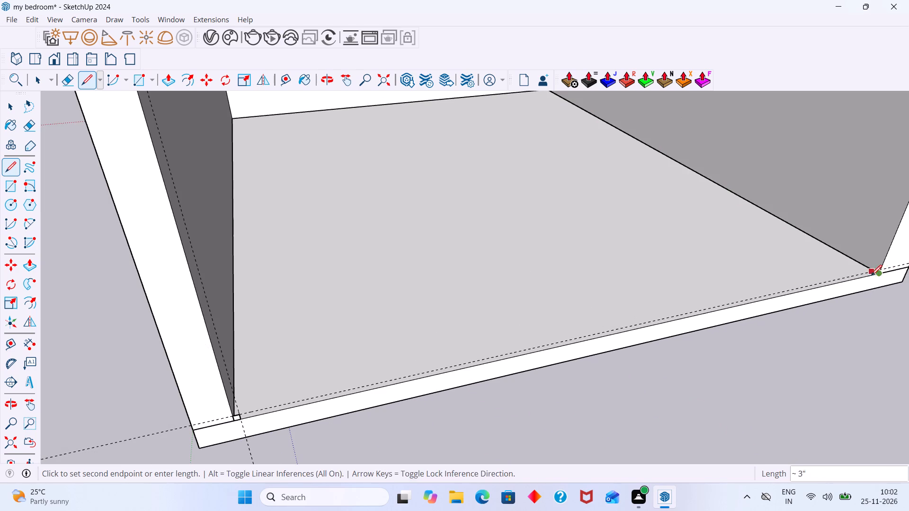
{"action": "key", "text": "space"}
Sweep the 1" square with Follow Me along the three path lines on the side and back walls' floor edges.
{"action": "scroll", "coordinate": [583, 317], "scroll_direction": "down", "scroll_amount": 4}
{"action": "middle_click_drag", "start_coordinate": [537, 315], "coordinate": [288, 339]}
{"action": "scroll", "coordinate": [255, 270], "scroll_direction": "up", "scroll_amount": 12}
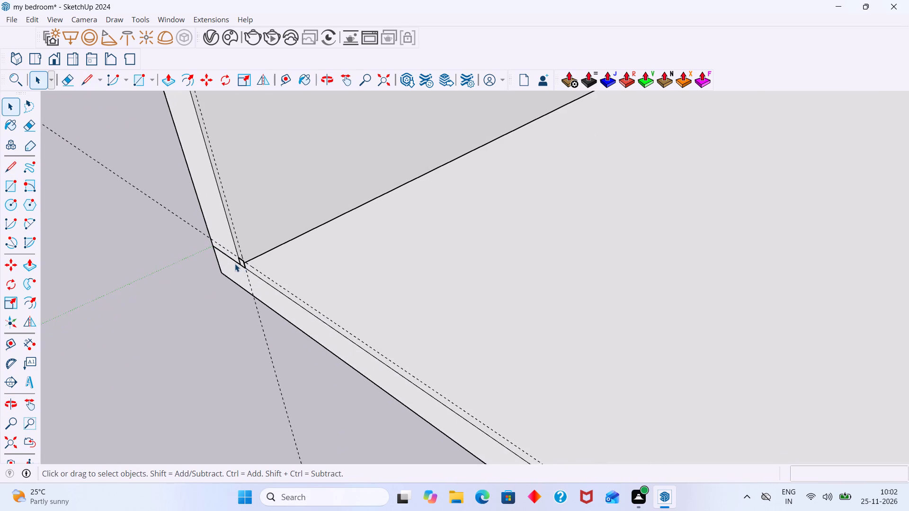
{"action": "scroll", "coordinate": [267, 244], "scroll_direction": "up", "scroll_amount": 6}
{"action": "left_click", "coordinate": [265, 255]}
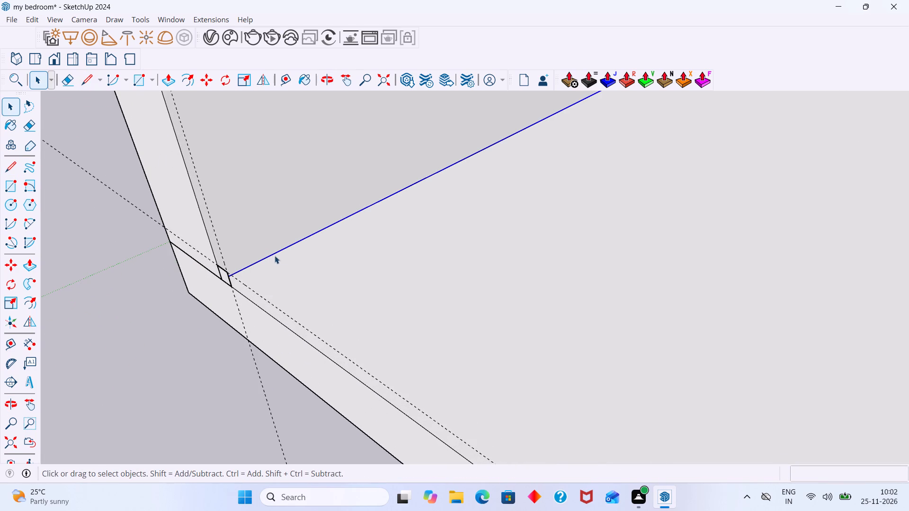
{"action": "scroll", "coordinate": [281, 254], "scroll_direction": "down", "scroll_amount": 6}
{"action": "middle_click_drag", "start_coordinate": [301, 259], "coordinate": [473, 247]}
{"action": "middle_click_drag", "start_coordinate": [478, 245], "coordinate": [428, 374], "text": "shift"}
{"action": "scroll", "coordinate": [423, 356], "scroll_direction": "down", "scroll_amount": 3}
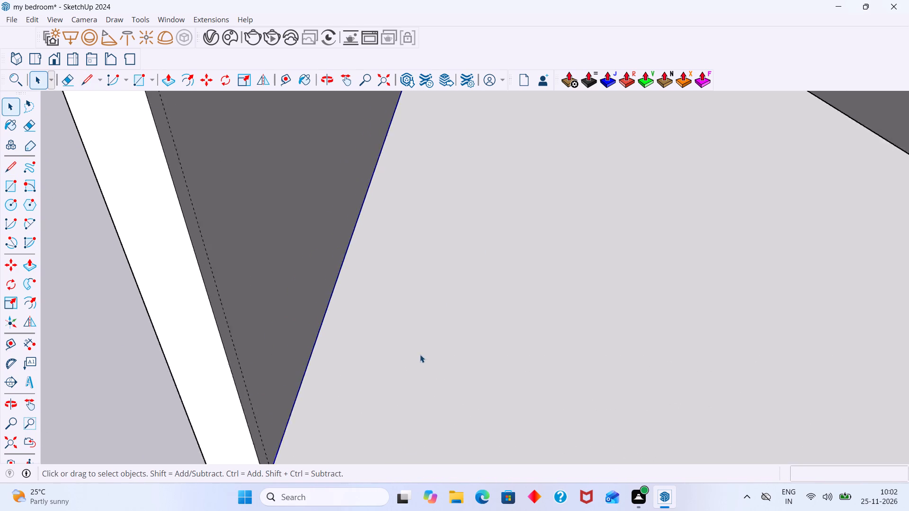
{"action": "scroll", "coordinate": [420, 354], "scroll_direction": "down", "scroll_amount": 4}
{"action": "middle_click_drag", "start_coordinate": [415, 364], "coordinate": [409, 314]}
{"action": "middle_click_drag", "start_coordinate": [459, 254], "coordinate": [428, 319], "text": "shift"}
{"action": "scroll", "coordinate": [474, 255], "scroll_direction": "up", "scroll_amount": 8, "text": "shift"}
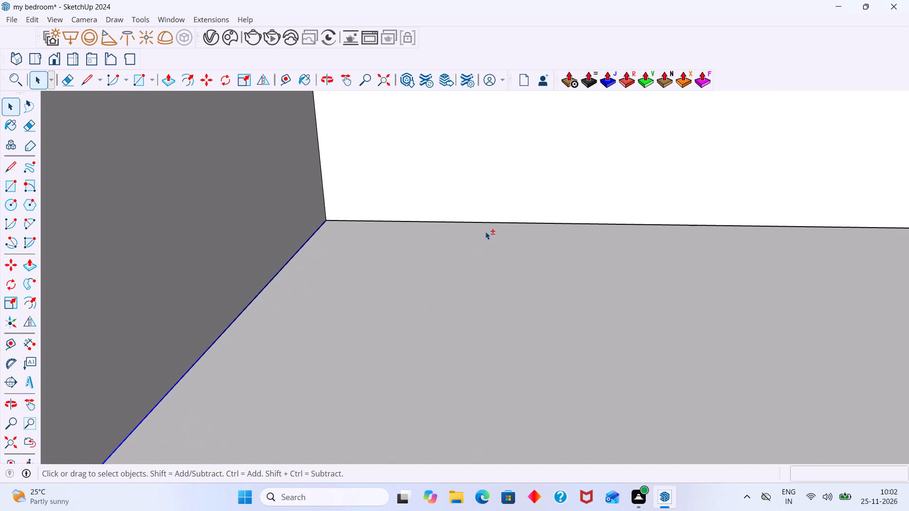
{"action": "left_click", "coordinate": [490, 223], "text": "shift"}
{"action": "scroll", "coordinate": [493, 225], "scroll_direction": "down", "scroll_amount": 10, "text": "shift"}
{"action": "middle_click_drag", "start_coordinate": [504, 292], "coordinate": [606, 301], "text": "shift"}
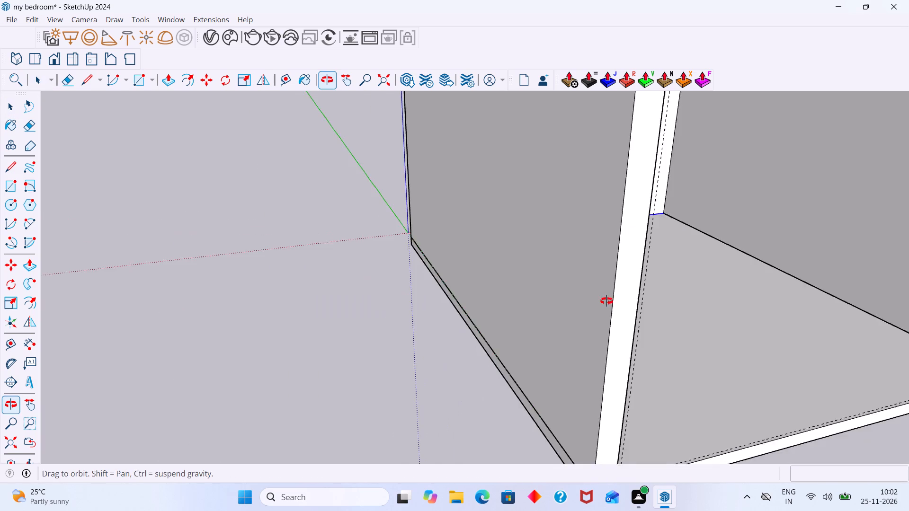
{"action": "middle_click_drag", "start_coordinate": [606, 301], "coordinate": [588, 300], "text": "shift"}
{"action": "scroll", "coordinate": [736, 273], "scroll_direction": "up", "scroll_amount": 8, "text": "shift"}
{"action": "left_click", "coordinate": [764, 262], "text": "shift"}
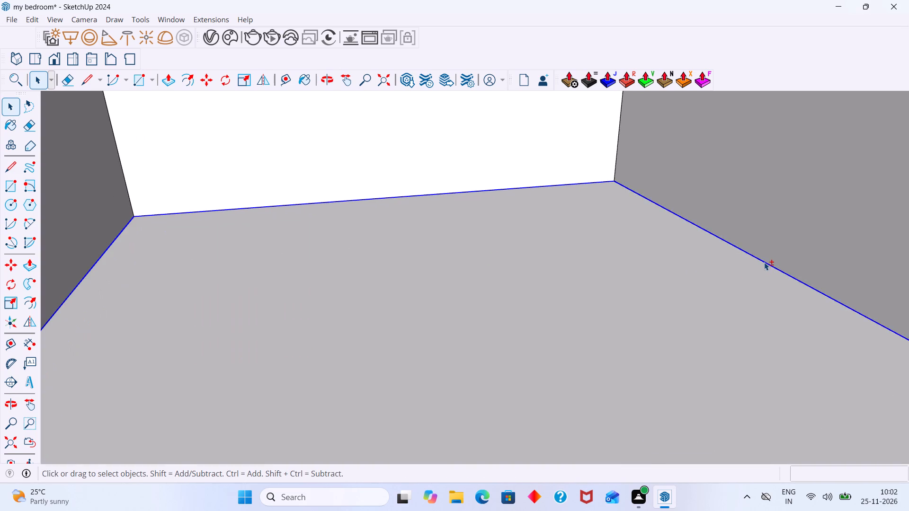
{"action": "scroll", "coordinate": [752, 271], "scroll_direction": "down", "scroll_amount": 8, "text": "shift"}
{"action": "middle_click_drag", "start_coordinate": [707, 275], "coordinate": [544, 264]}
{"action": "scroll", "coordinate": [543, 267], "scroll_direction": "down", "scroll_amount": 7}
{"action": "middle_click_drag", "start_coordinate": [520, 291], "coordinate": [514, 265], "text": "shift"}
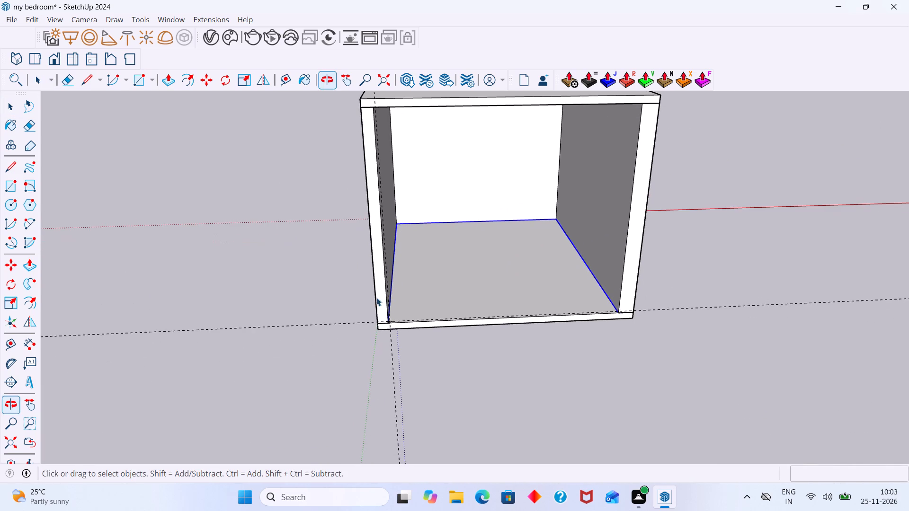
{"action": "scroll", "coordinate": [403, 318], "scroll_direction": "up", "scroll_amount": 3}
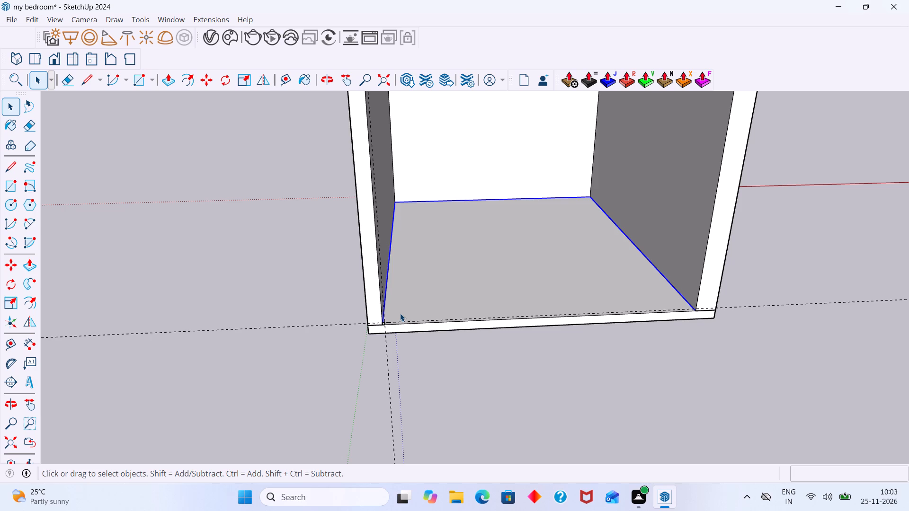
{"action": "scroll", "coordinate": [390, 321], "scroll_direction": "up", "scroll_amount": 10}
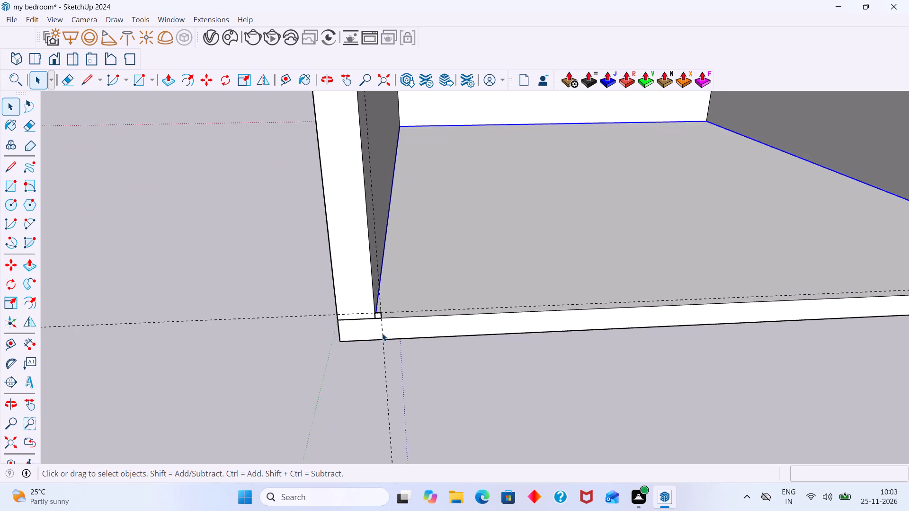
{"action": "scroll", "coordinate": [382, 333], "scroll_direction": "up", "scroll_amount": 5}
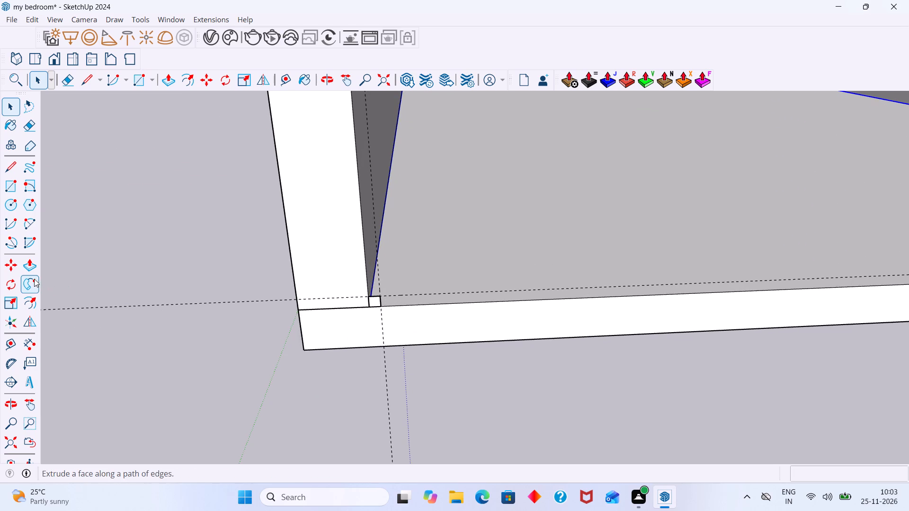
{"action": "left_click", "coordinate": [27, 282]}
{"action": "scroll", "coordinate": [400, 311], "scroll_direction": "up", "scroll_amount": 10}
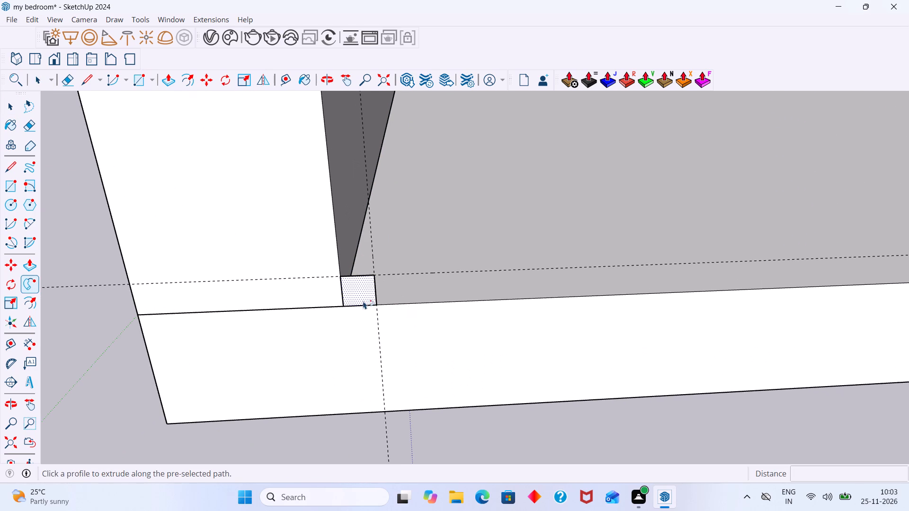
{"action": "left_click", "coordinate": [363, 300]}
Examine the swept profile along the walls and its end face at the opposite wall's open end.
{"action": "scroll", "coordinate": [403, 288], "scroll_direction": "down", "scroll_amount": 18}
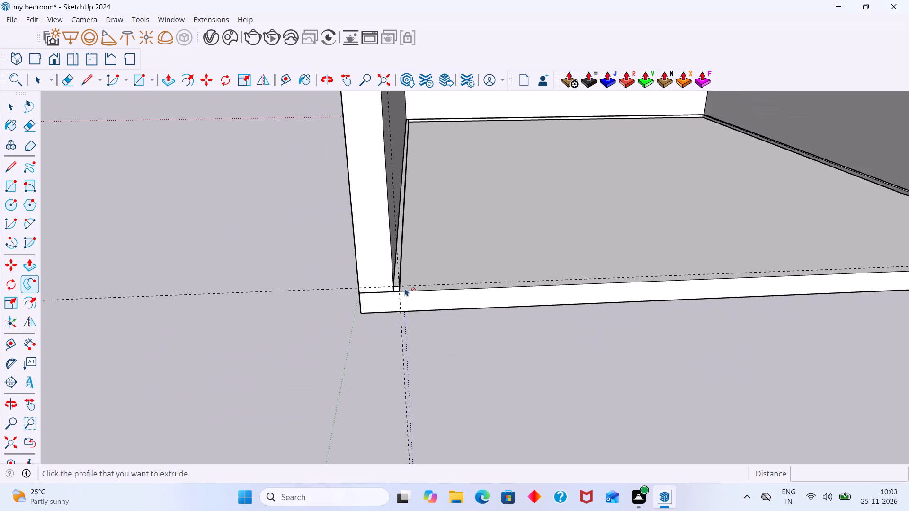
{"action": "scroll", "coordinate": [490, 297], "scroll_direction": "down", "scroll_amount": 7}
{"action": "scroll", "coordinate": [806, 279], "scroll_direction": "up", "scroll_amount": 10}
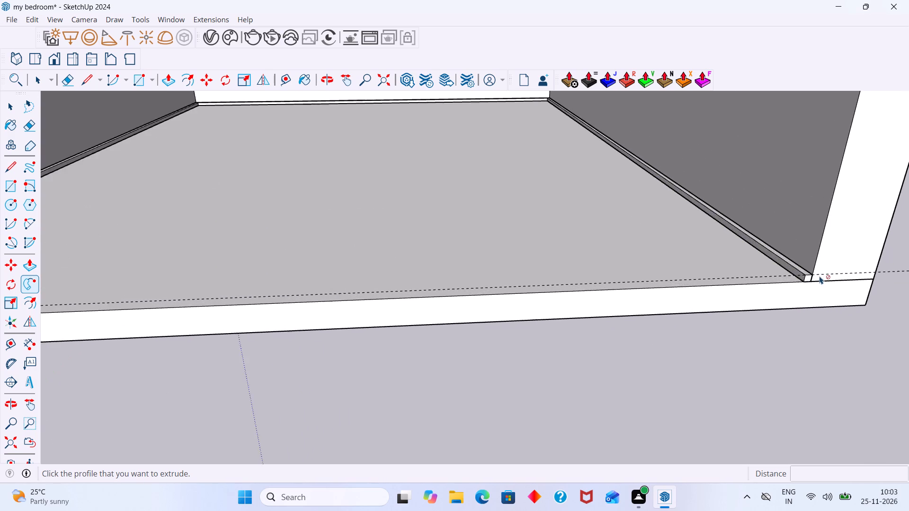
{"action": "scroll", "coordinate": [820, 276], "scroll_direction": "up", "scroll_amount": 20}
{"action": "scroll", "coordinate": [820, 276], "scroll_direction": "up", "scroll_amount": 6}
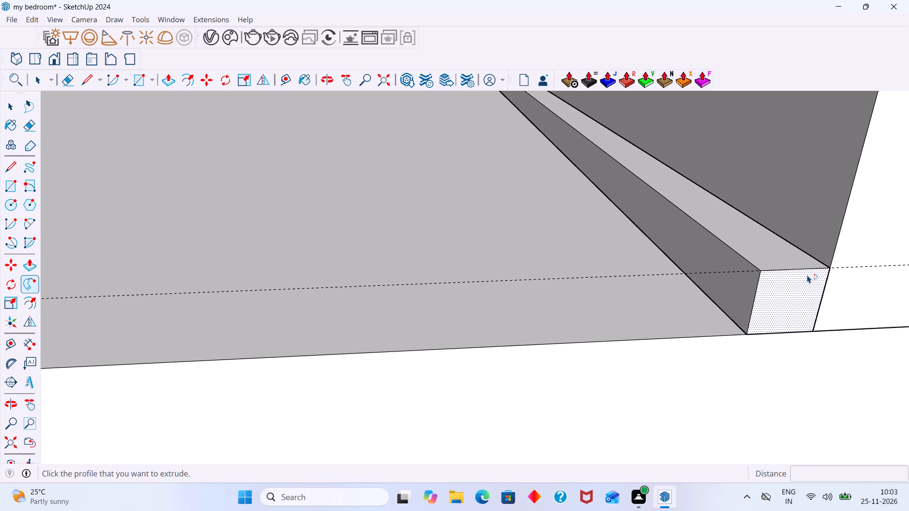
{"action": "scroll", "coordinate": [807, 275], "scroll_direction": "up", "scroll_amount": 1}
{"action": "scroll", "coordinate": [806, 275], "scroll_direction": "down", "scroll_amount": 10}
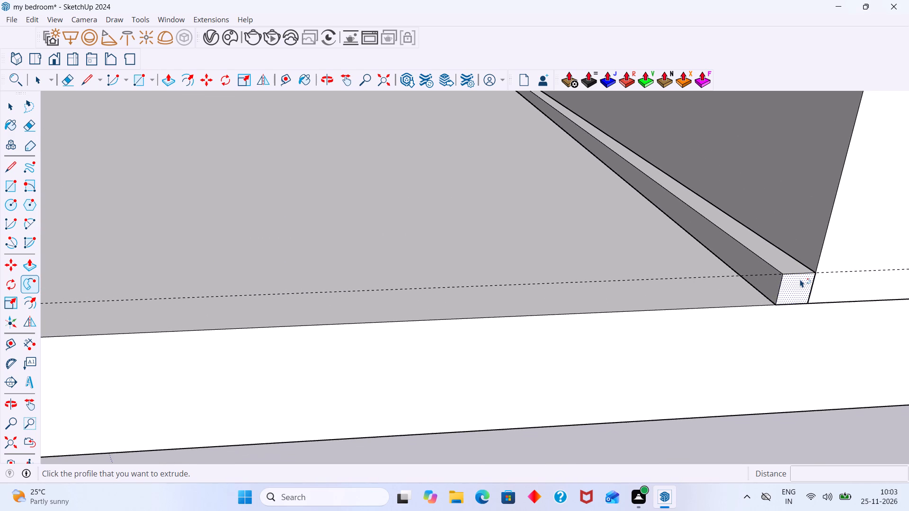
{"action": "scroll", "coordinate": [800, 279], "scroll_direction": "down", "scroll_amount": 2}
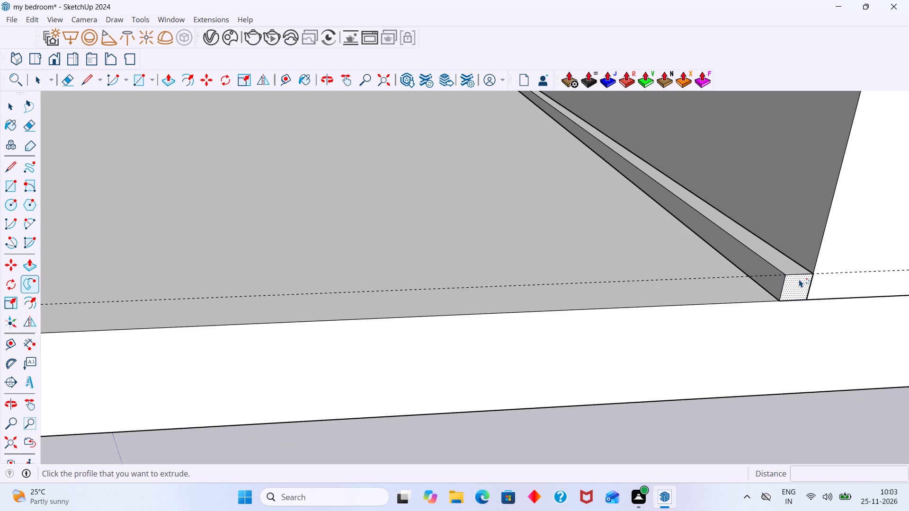
{"action": "scroll", "coordinate": [799, 280], "scroll_direction": "down", "scroll_amount": 6}
{"action": "key", "text": "space"}
{"action": "scroll", "coordinate": [772, 296], "scroll_direction": "down", "scroll_amount": 4}
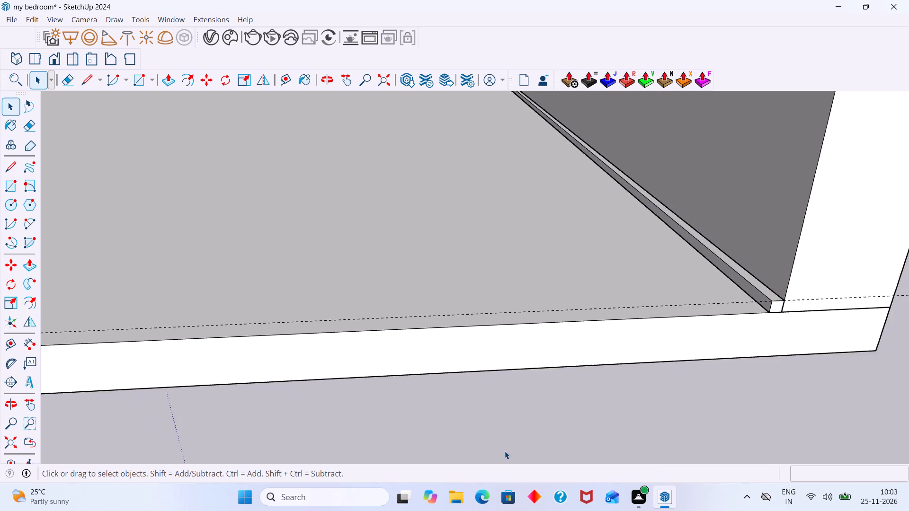
{"action": "scroll", "coordinate": [505, 451], "scroll_direction": "down", "scroll_amount": 11}
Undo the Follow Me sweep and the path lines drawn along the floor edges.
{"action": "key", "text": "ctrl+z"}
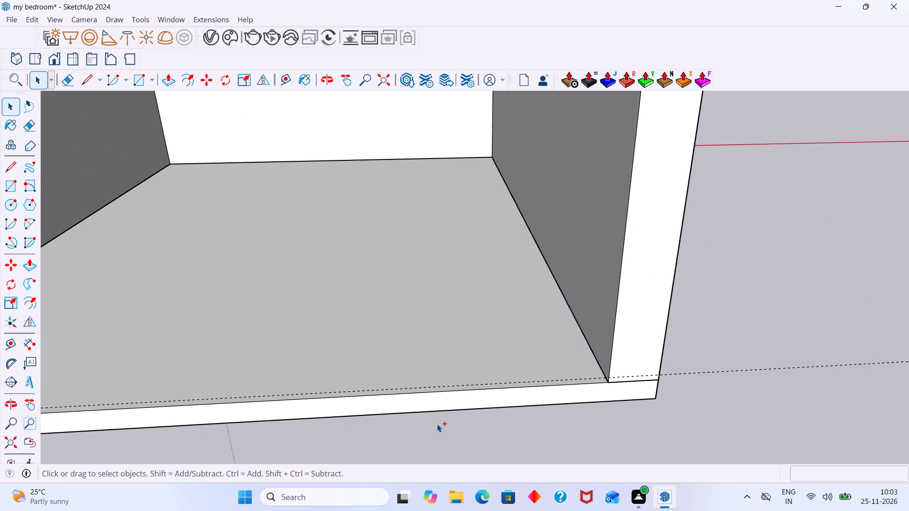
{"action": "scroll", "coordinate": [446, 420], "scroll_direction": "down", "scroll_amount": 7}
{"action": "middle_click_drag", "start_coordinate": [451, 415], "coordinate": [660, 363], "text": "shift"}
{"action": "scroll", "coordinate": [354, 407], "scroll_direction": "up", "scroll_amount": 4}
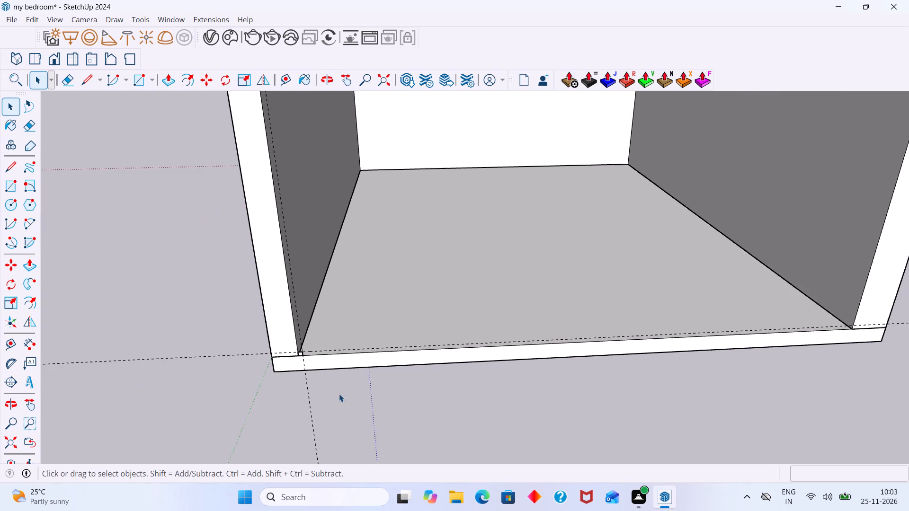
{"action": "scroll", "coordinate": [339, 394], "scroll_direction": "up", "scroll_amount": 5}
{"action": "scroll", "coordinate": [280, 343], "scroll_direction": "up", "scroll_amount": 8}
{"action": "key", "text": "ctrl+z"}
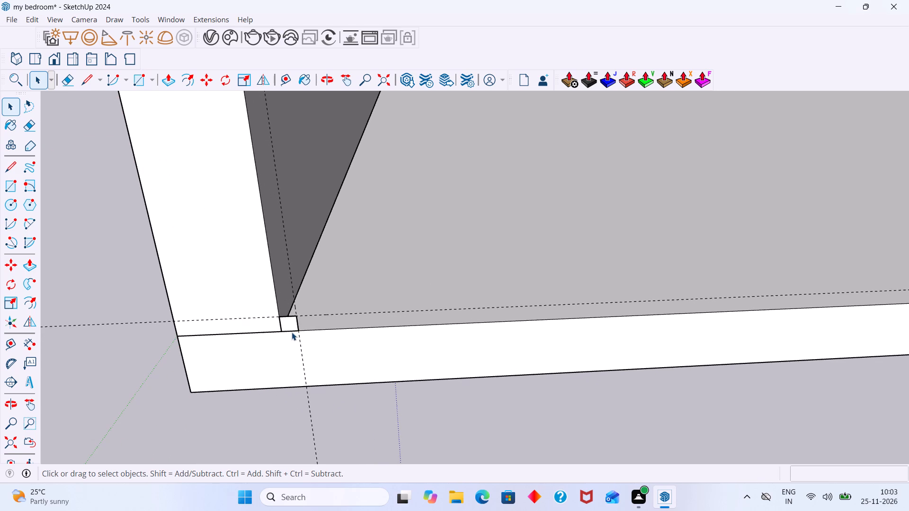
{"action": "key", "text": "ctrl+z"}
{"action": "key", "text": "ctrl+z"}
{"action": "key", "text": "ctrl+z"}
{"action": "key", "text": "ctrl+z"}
Undo the 1" square and the vertical guide, and delete the remaining horizontal guide above the floor.
{"action": "key", "text": "ctrl+z"}
{"action": "key", "text": "ctrl+z"}
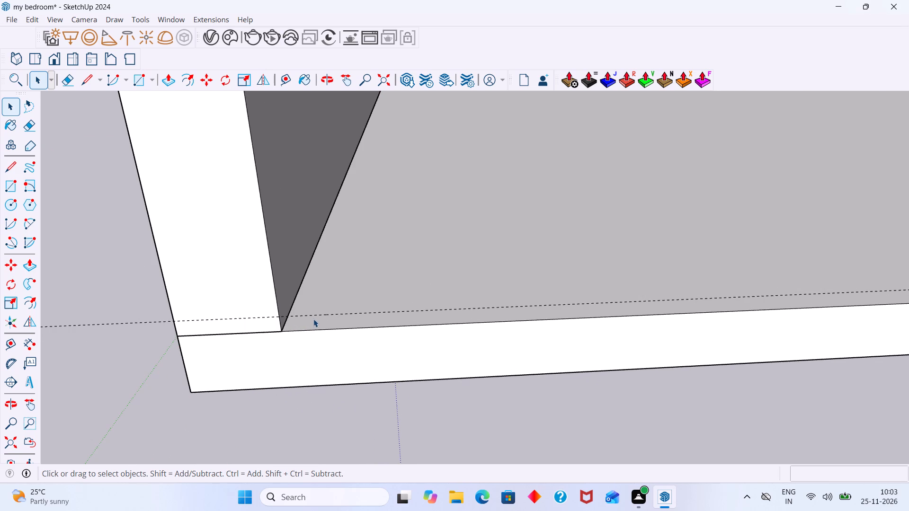
{"action": "left_click", "coordinate": [313, 319]}
{"action": "left_click", "coordinate": [315, 316]}
{"action": "key", "text": "Delete"}
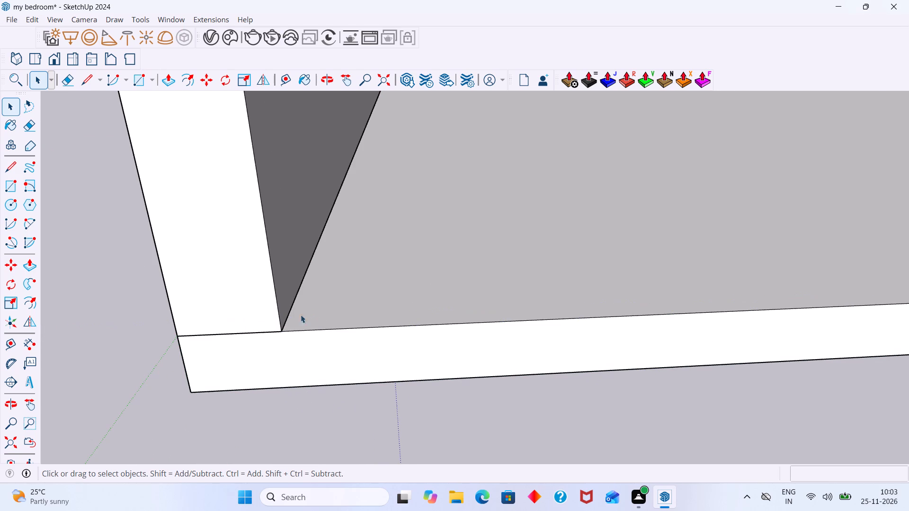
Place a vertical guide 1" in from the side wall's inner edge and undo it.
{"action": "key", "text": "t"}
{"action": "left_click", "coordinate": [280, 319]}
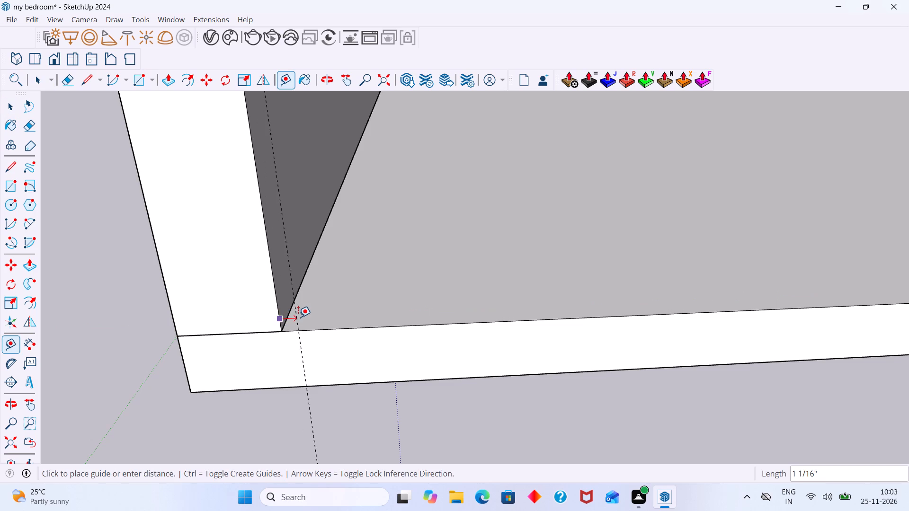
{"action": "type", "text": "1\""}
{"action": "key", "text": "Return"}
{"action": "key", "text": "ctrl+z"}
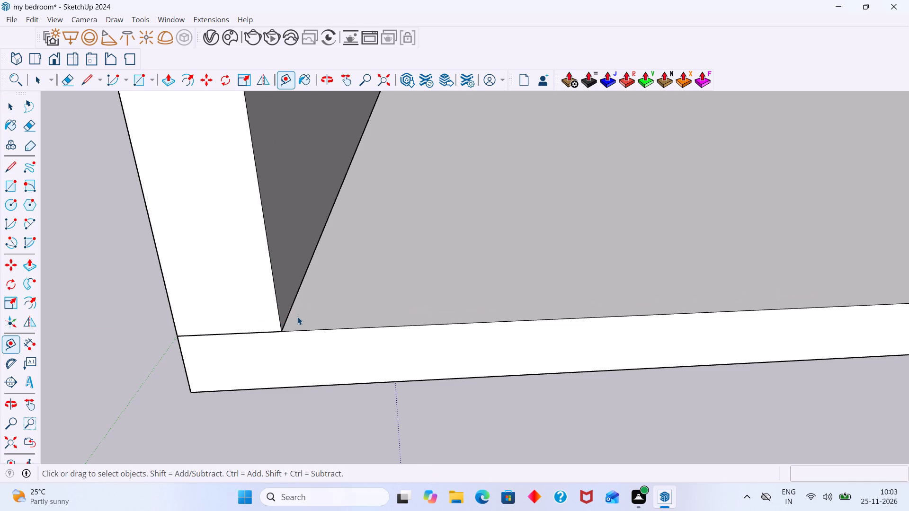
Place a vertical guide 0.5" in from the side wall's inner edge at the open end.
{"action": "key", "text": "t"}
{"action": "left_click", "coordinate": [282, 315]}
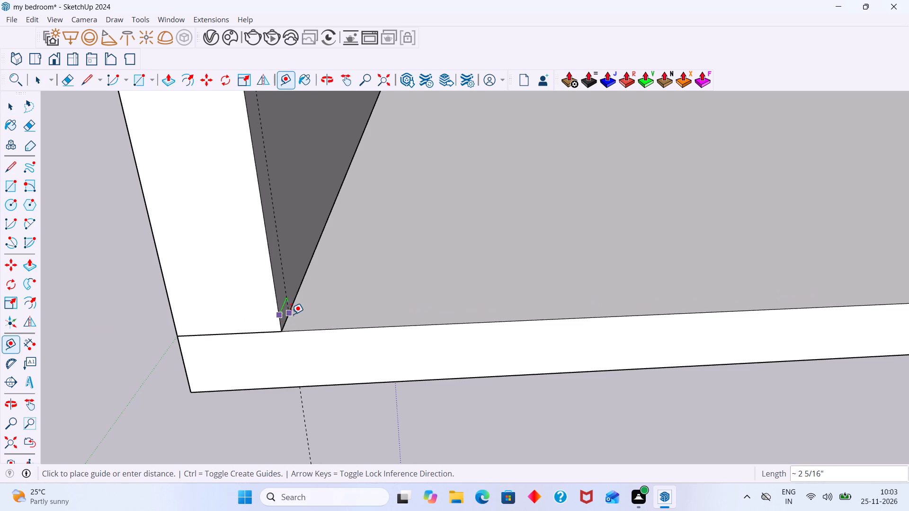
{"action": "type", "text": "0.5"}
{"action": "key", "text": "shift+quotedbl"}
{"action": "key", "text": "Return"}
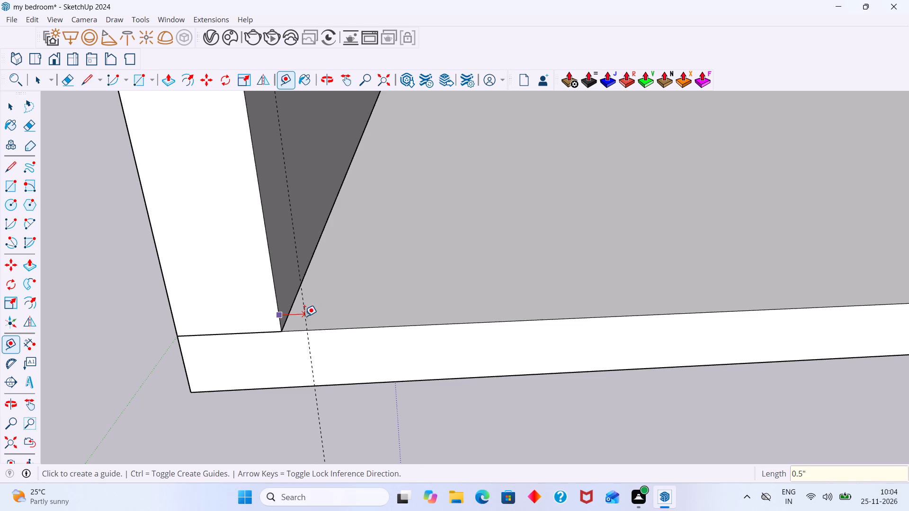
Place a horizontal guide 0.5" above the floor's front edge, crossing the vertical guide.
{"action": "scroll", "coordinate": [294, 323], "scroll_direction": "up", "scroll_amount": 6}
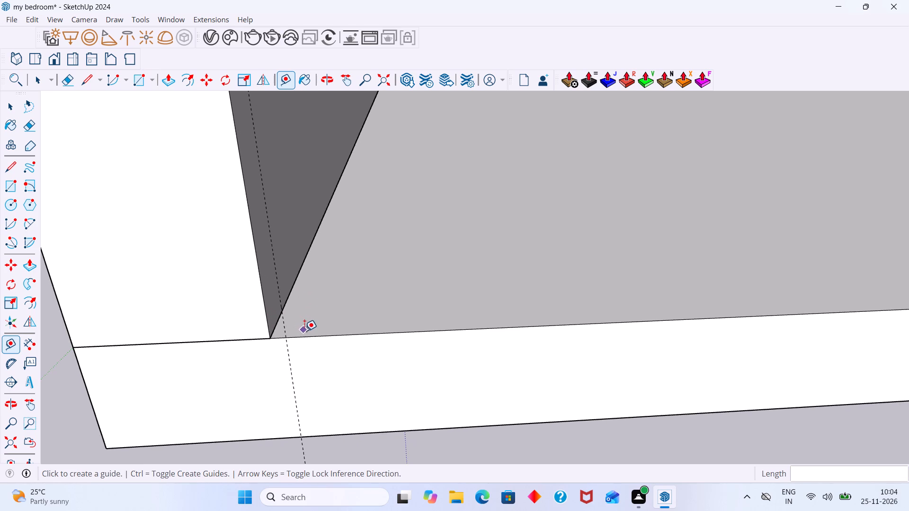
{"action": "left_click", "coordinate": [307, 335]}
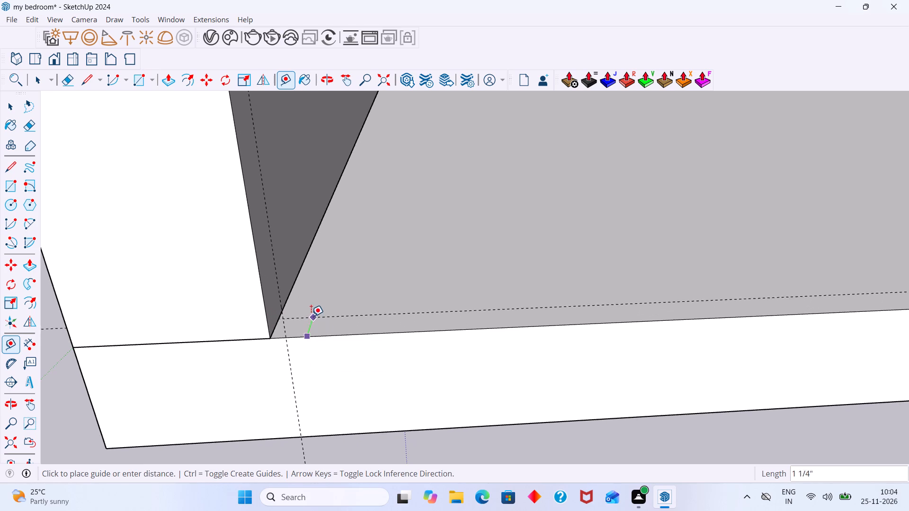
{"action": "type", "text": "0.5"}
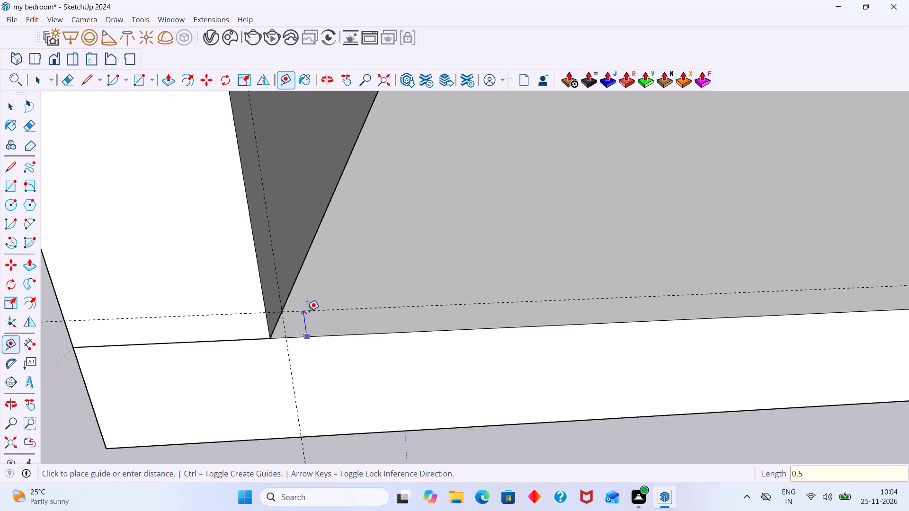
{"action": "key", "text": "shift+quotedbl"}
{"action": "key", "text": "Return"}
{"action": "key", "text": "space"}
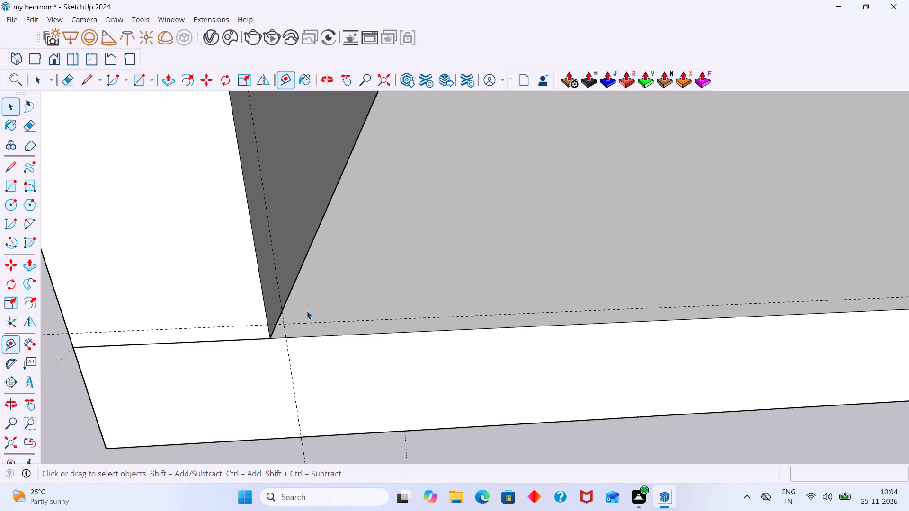
Examine the crossing of the two guides at the wall-floor corner from several angles.
{"action": "scroll", "coordinate": [260, 335], "scroll_direction": "up", "scroll_amount": 7}
{"action": "middle_click_drag", "start_coordinate": [293, 328], "coordinate": [378, 319]}
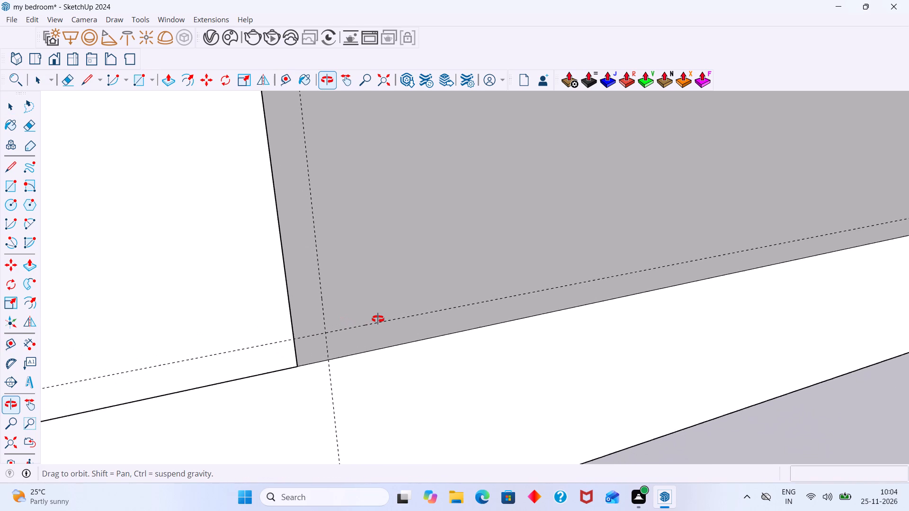
{"action": "middle_click_drag", "start_coordinate": [378, 319], "coordinate": [317, 323]}
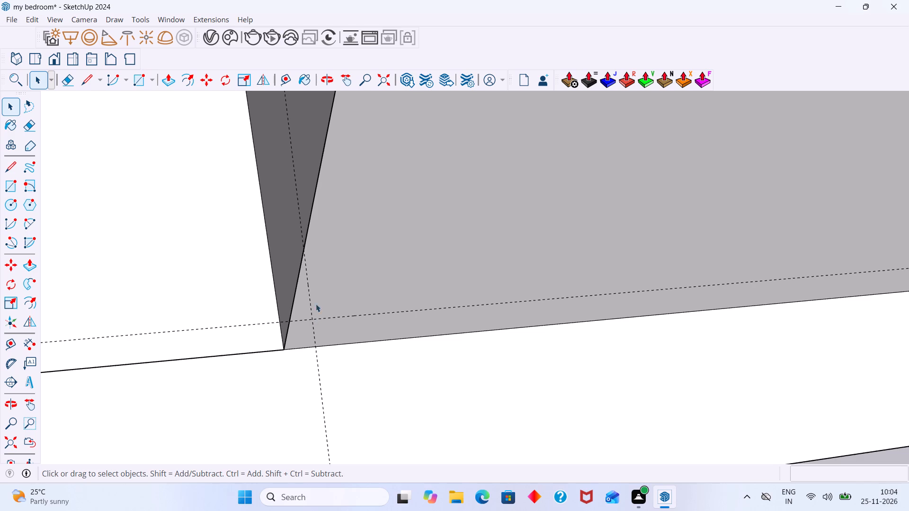
{"action": "scroll", "coordinate": [300, 262], "scroll_direction": "down", "scroll_amount": 19}
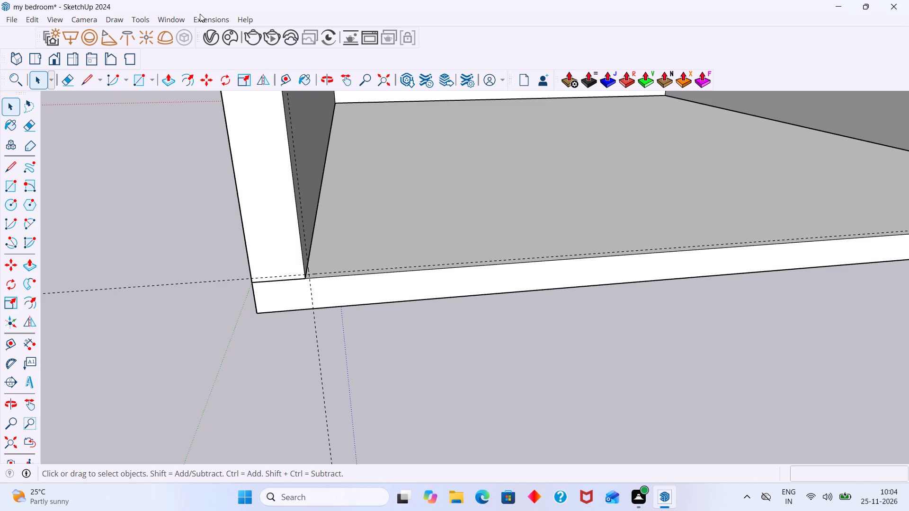
{"action": "scroll", "coordinate": [327, 257], "scroll_direction": "up", "scroll_amount": 2}
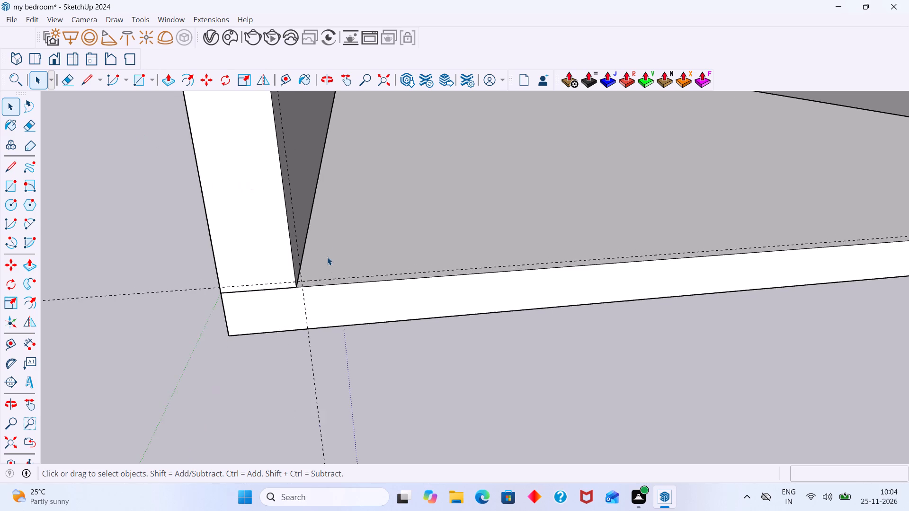
{"action": "scroll", "coordinate": [327, 257], "scroll_direction": "up", "scroll_amount": 6}
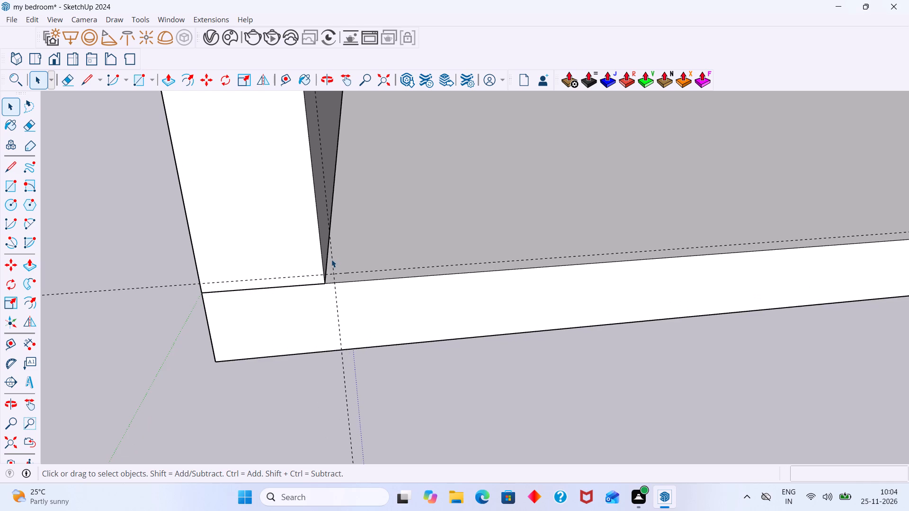
{"action": "scroll", "coordinate": [331, 260], "scroll_direction": "down", "scroll_amount": 4}
{"action": "middle_click_drag", "start_coordinate": [328, 289], "coordinate": [305, 258]}
{"action": "scroll", "coordinate": [326, 260], "scroll_direction": "up", "scroll_amount": 17}
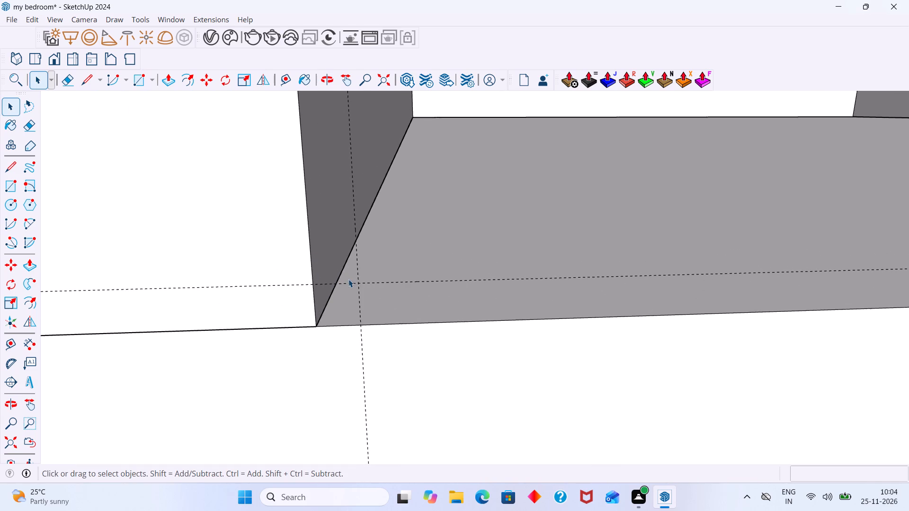
{"action": "scroll", "coordinate": [350, 284], "scroll_direction": "up", "scroll_amount": 4}
{"action": "scroll", "coordinate": [365, 282], "scroll_direction": "down", "scroll_amount": 3}
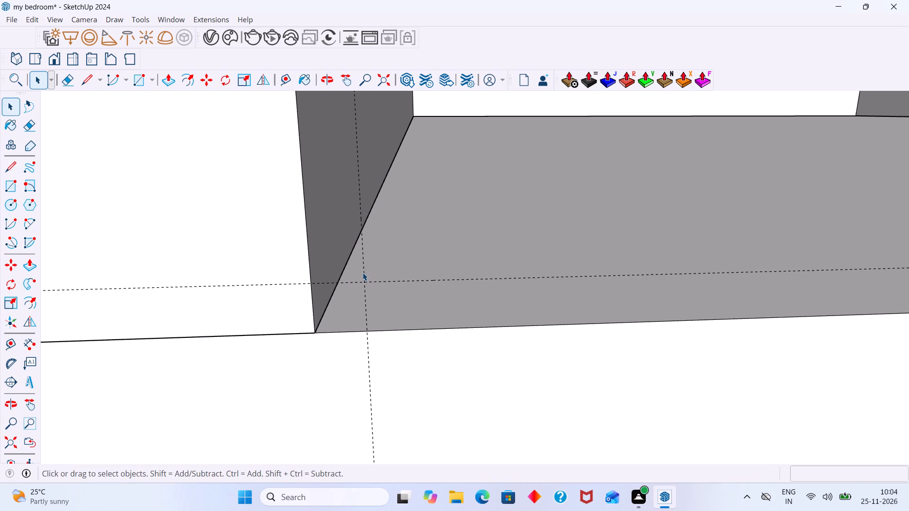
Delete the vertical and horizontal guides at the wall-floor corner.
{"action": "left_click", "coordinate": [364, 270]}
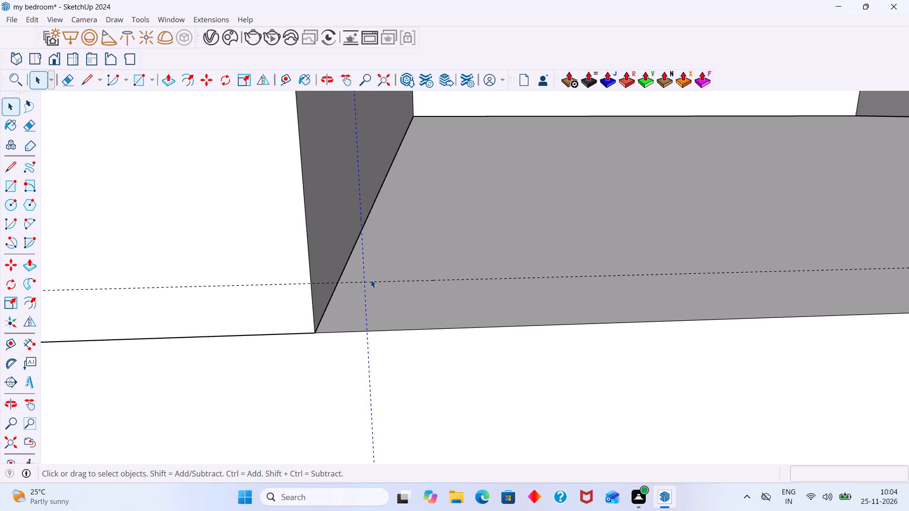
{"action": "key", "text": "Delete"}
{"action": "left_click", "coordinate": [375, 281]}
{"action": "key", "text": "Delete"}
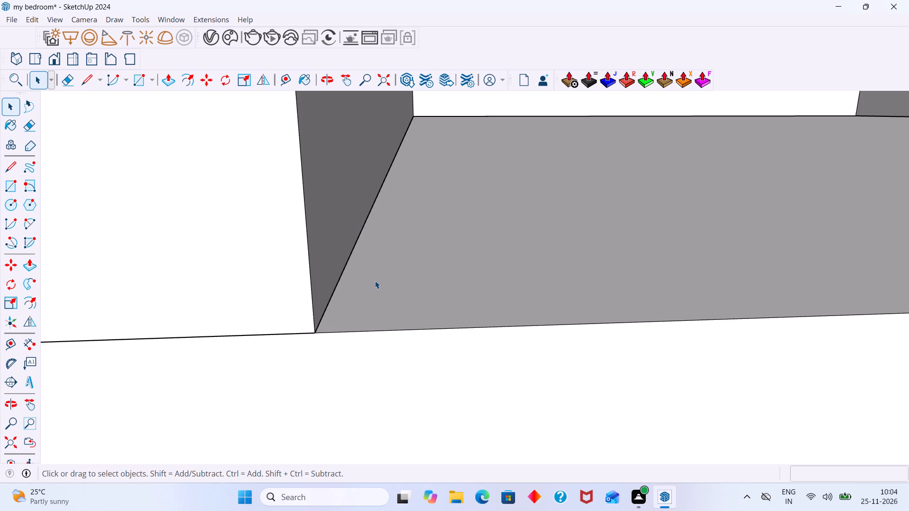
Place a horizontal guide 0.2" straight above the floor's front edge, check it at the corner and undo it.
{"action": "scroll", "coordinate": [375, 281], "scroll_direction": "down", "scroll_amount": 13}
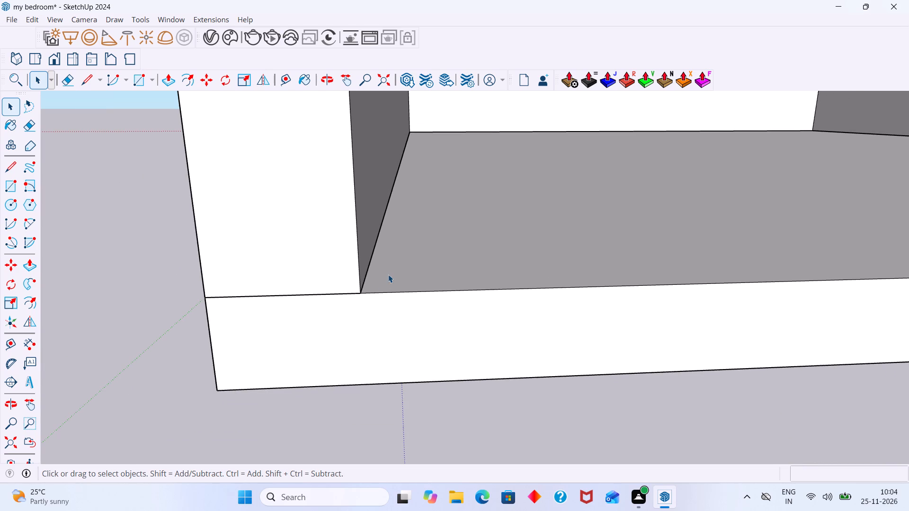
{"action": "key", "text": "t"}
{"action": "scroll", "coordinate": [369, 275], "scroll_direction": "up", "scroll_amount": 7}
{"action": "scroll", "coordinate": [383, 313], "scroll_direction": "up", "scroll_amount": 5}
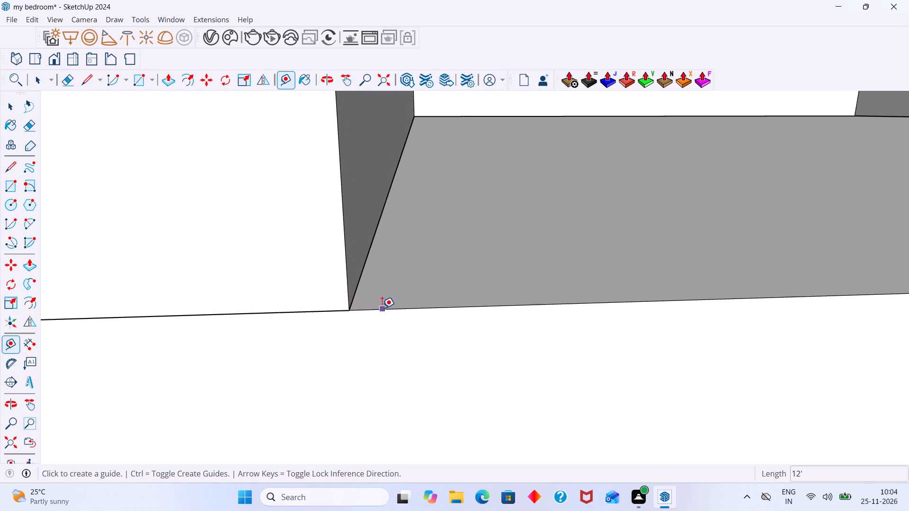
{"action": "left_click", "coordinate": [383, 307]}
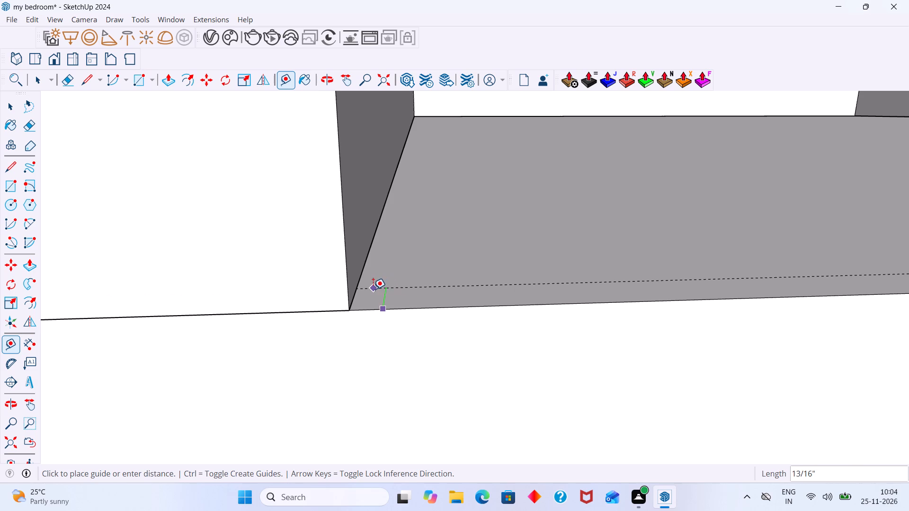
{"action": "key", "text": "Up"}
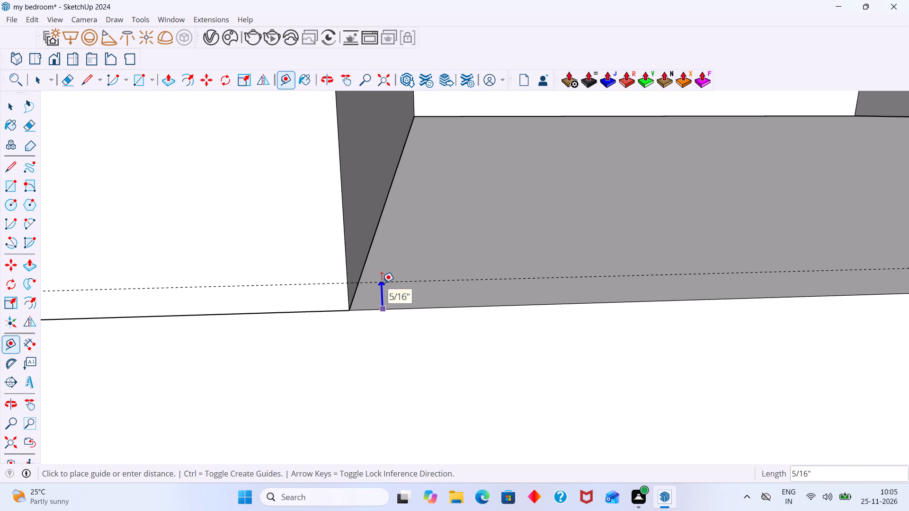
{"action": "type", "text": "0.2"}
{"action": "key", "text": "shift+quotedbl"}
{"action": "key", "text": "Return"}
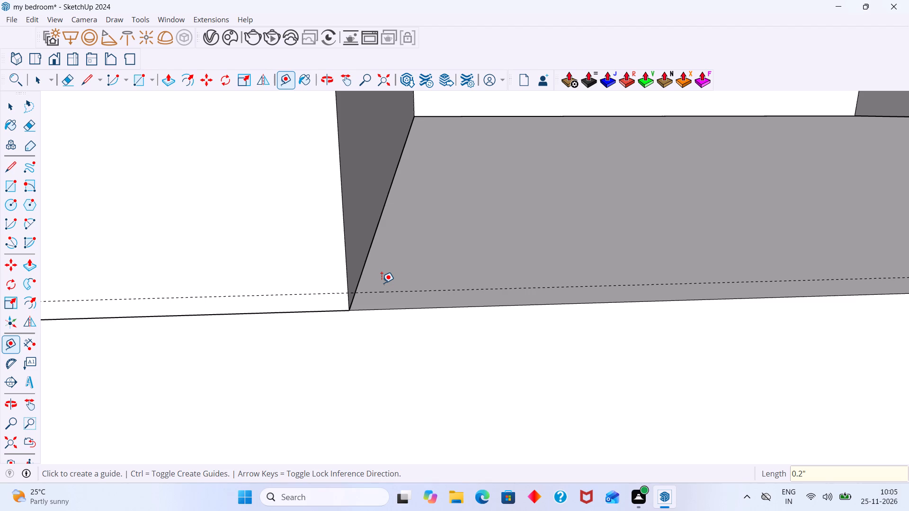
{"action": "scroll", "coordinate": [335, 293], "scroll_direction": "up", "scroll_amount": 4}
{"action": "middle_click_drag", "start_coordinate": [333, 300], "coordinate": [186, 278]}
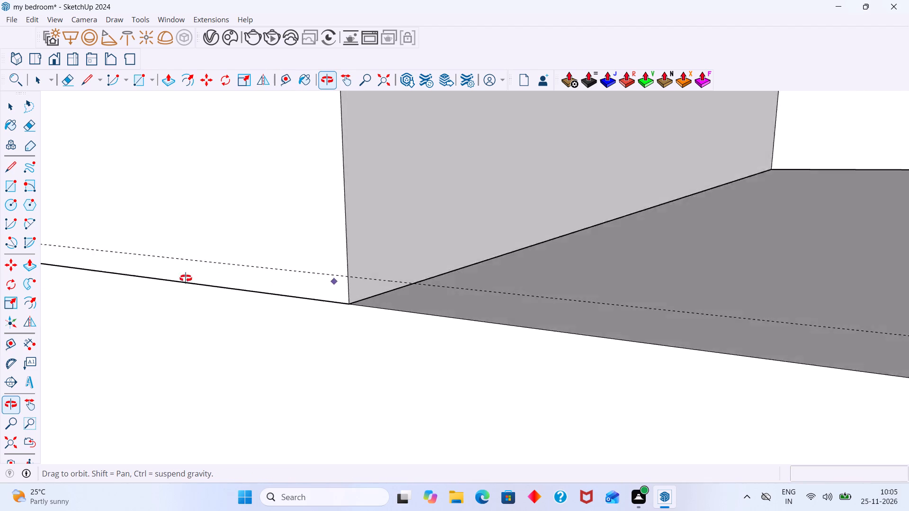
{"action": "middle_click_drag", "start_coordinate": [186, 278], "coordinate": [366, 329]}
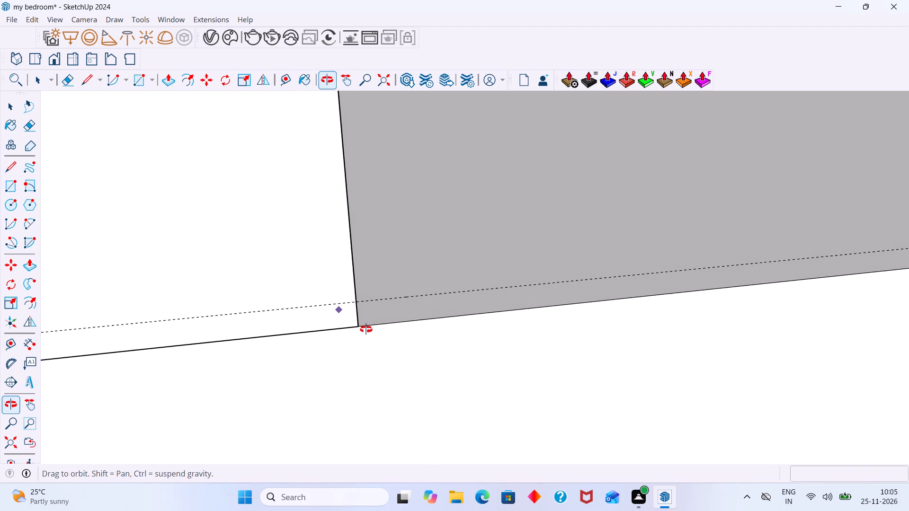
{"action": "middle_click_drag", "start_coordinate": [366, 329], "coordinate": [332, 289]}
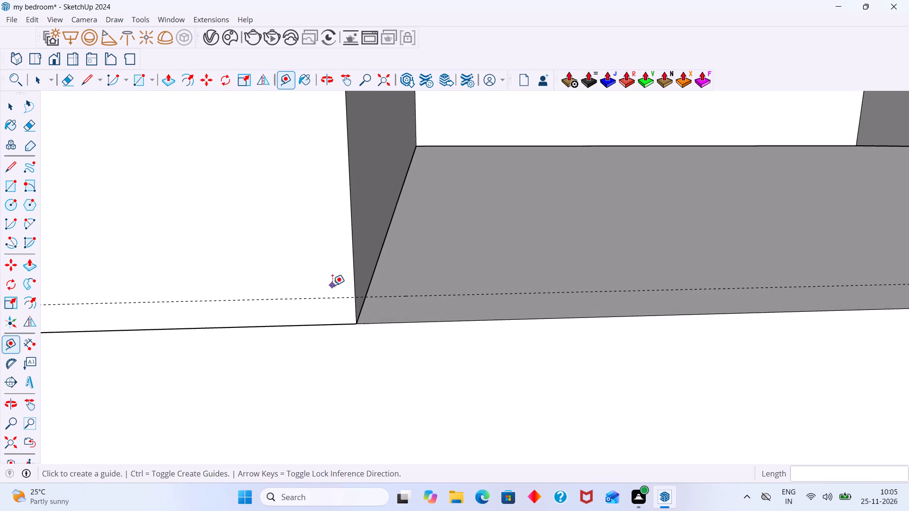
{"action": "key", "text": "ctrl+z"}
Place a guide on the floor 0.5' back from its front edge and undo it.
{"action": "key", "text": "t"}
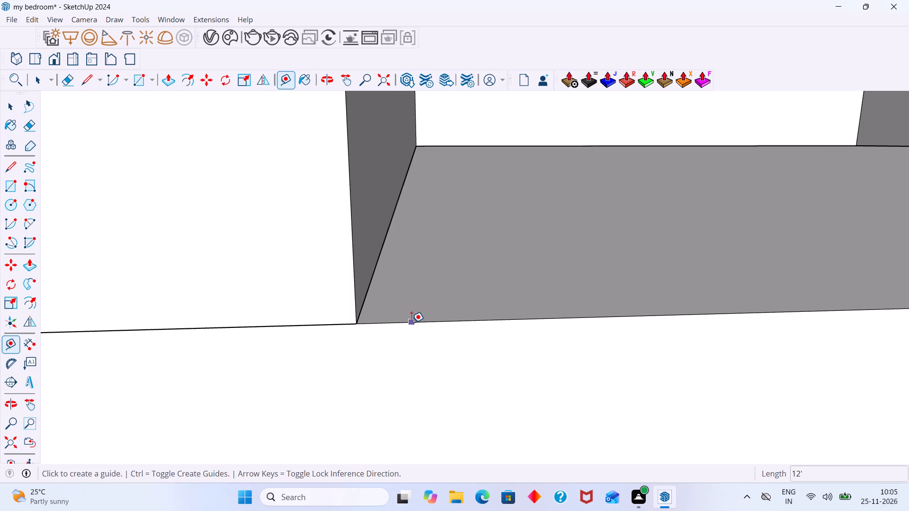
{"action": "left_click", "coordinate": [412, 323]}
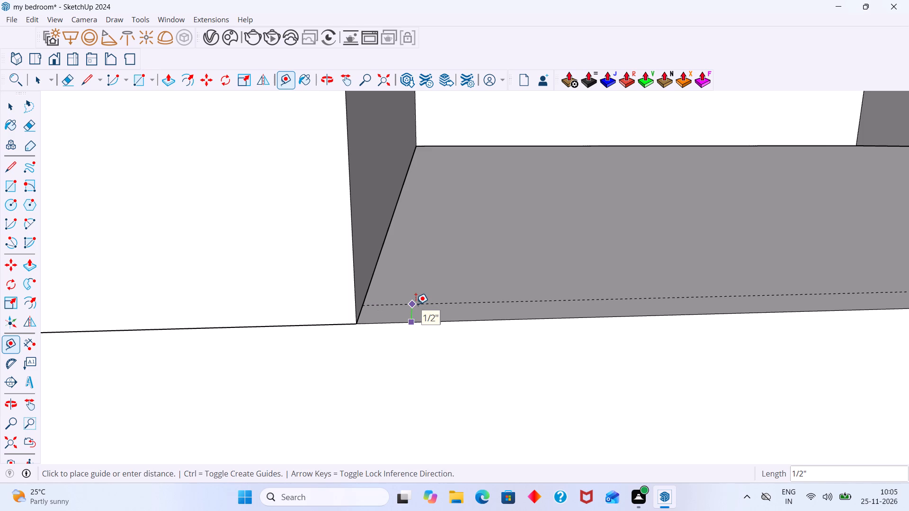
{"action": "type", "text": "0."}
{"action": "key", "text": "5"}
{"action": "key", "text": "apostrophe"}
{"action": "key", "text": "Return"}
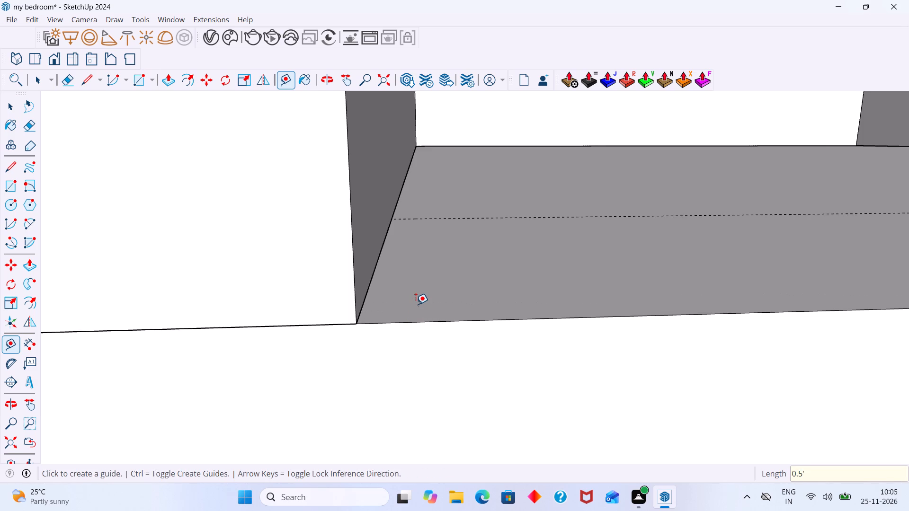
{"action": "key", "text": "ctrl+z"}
Place a guide on the floor 0.5" back from its front edge.
{"action": "scroll", "coordinate": [419, 301], "scroll_direction": "down", "scroll_amount": 11}
{"action": "middle_click_drag", "start_coordinate": [419, 300], "coordinate": [411, 302]}
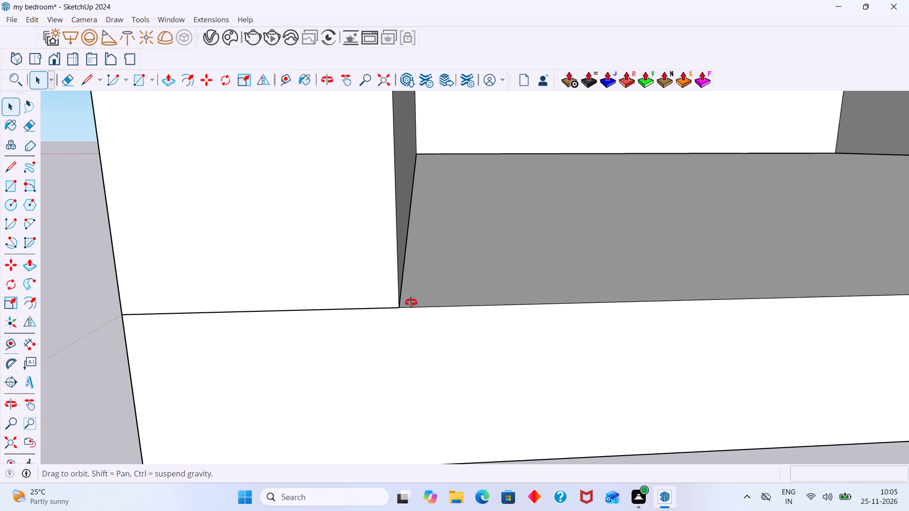
{"action": "middle_click_drag", "start_coordinate": [411, 302], "coordinate": [409, 303]}
{"action": "key", "text": "t"}
{"action": "left_click", "coordinate": [441, 305]}
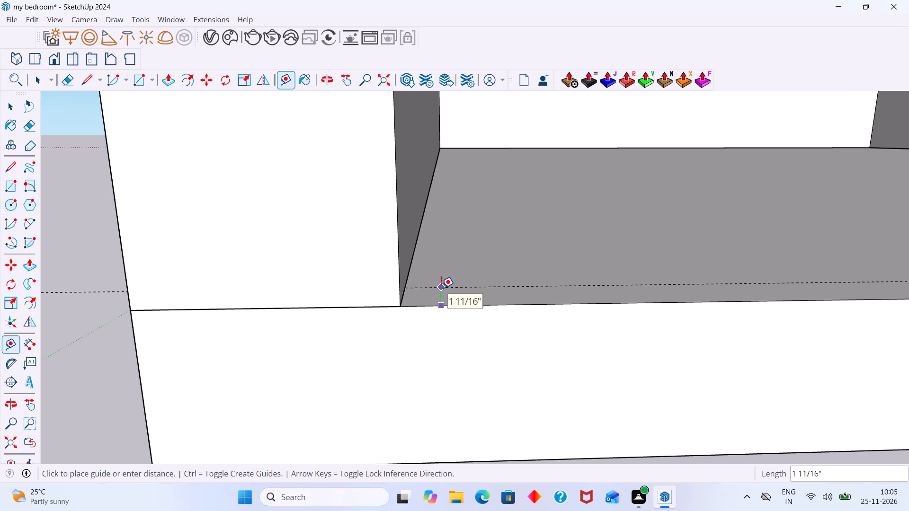
{"action": "type", "text": "0."}
{"action": "key", "text": "5"}
{"action": "key", "text": "shift+quotedbl"}
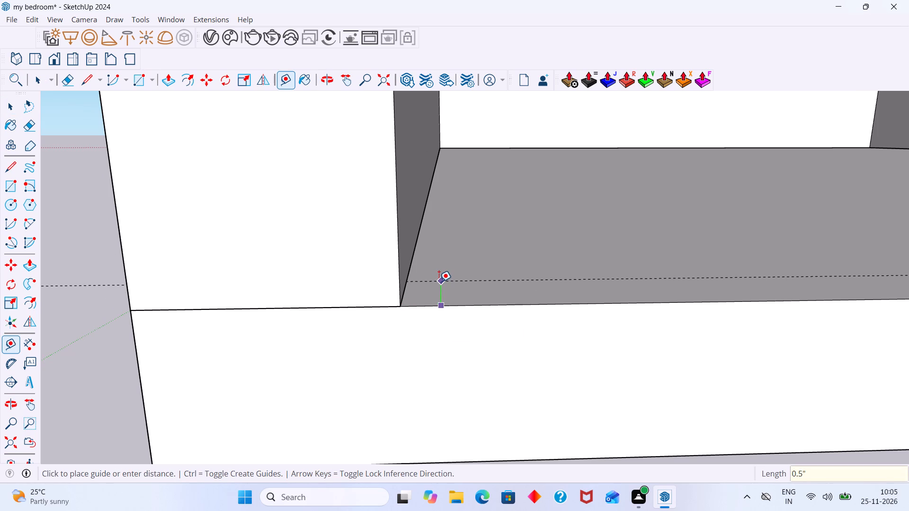
{"action": "key", "text": "Return"}
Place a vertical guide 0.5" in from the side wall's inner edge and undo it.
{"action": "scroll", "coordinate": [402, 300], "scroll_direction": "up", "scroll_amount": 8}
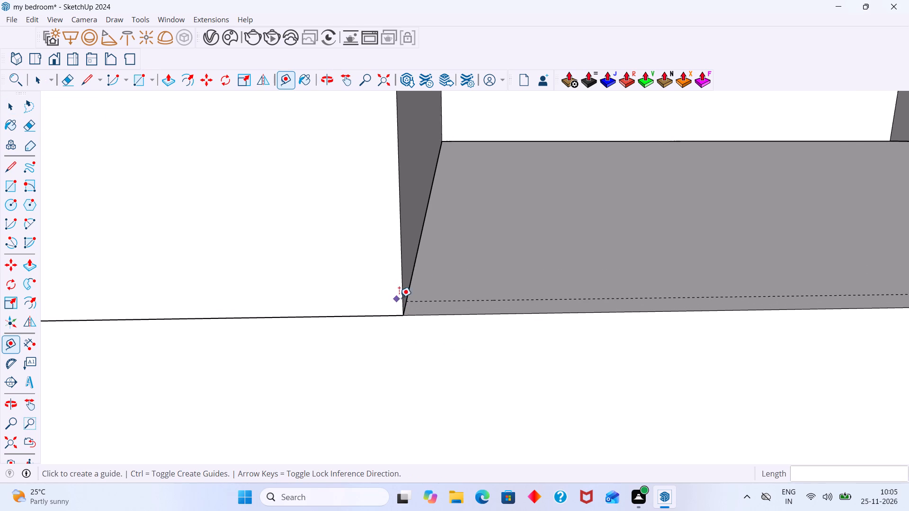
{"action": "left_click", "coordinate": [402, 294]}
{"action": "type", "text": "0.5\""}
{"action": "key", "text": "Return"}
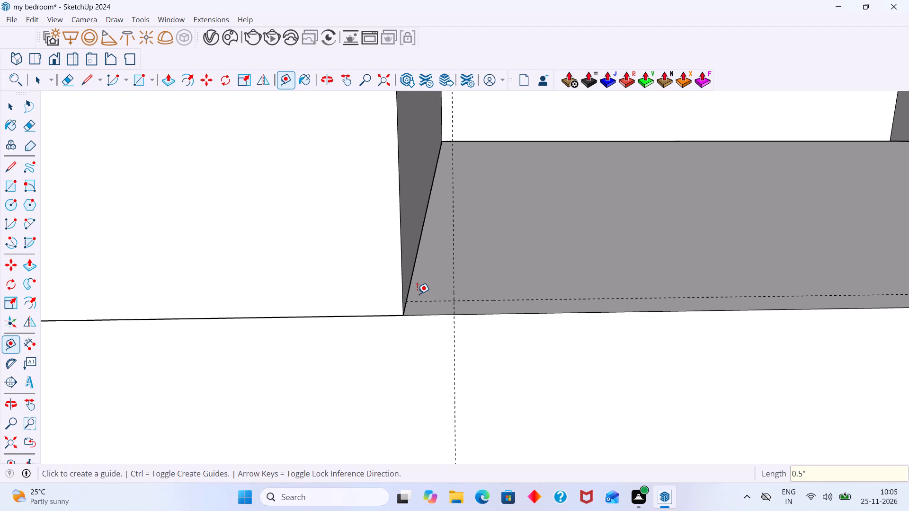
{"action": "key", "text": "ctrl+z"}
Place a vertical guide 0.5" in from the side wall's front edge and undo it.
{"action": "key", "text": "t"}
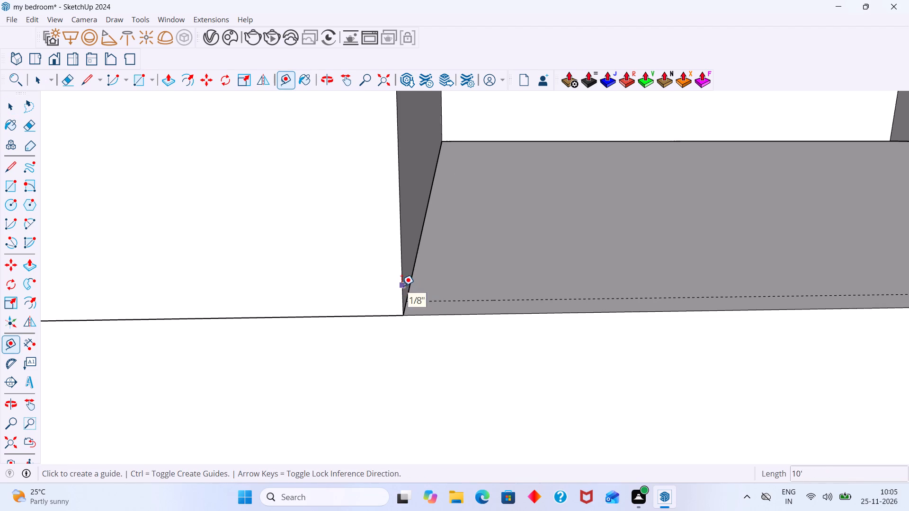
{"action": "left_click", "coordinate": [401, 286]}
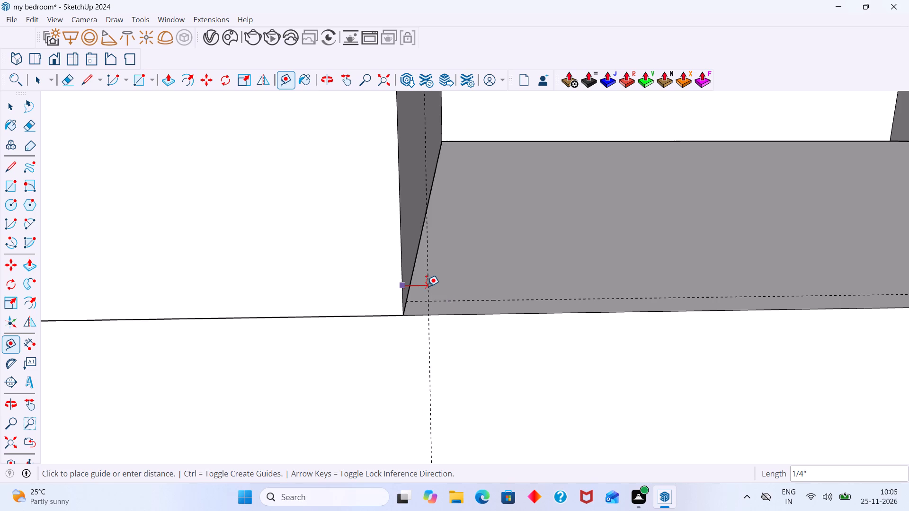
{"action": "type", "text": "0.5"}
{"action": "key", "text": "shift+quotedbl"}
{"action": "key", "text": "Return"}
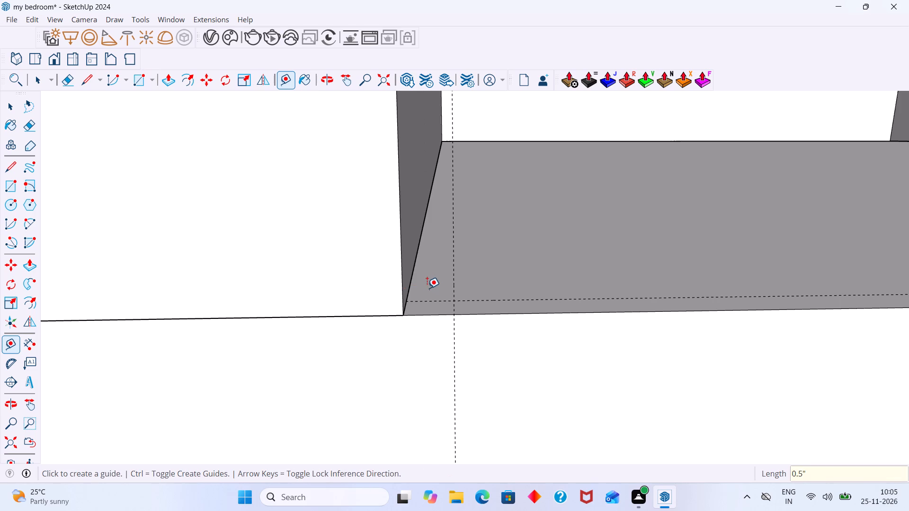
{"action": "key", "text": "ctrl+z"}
Delete the guide running across the floor parallel to its front edge.
{"action": "middle_click_drag", "start_coordinate": [463, 305], "coordinate": [371, 300]}
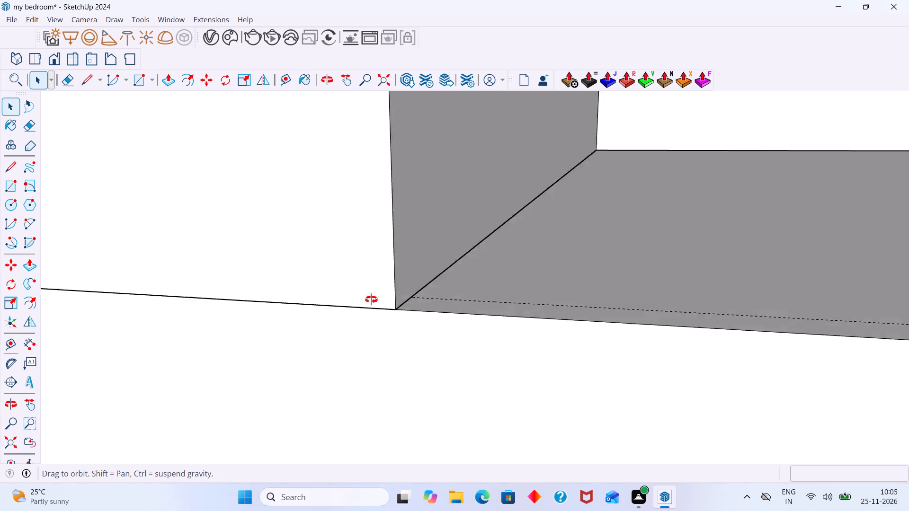
{"action": "middle_click_drag", "start_coordinate": [371, 300], "coordinate": [475, 375]}
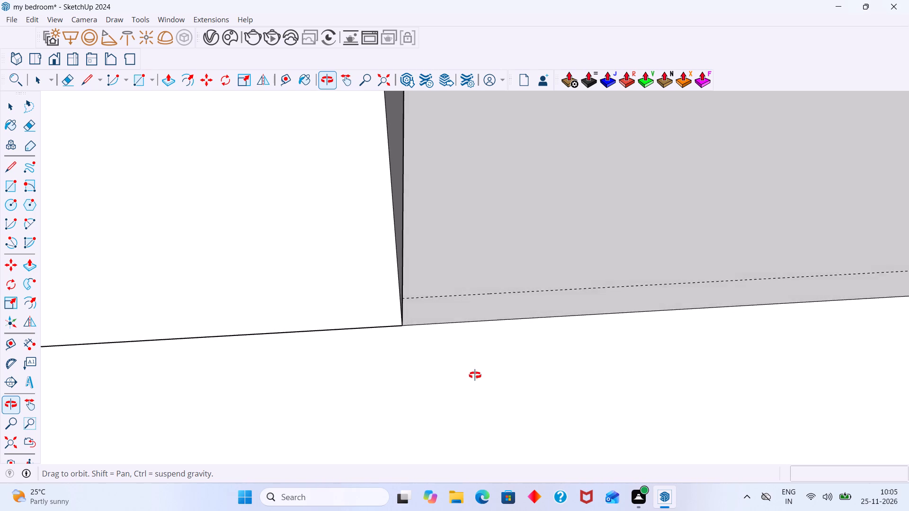
{"action": "middle_click_drag", "start_coordinate": [475, 375], "coordinate": [397, 349]}
{"action": "scroll", "coordinate": [489, 298], "scroll_direction": "up", "scroll_amount": 3}
{"action": "left_click", "coordinate": [489, 297]}
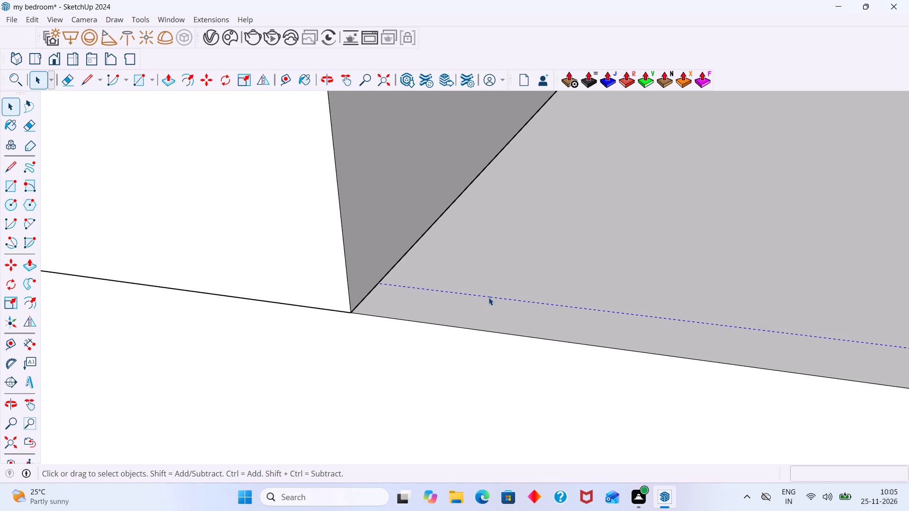
{"action": "key", "text": "Delete"}
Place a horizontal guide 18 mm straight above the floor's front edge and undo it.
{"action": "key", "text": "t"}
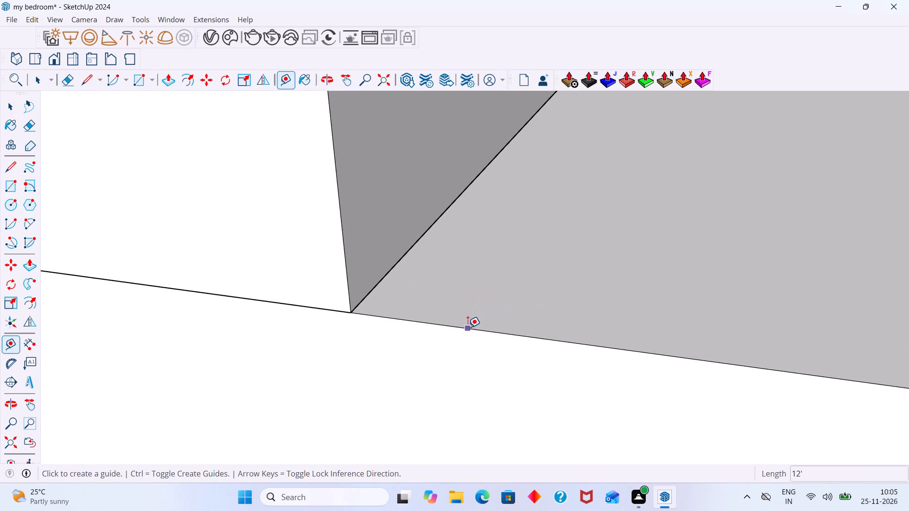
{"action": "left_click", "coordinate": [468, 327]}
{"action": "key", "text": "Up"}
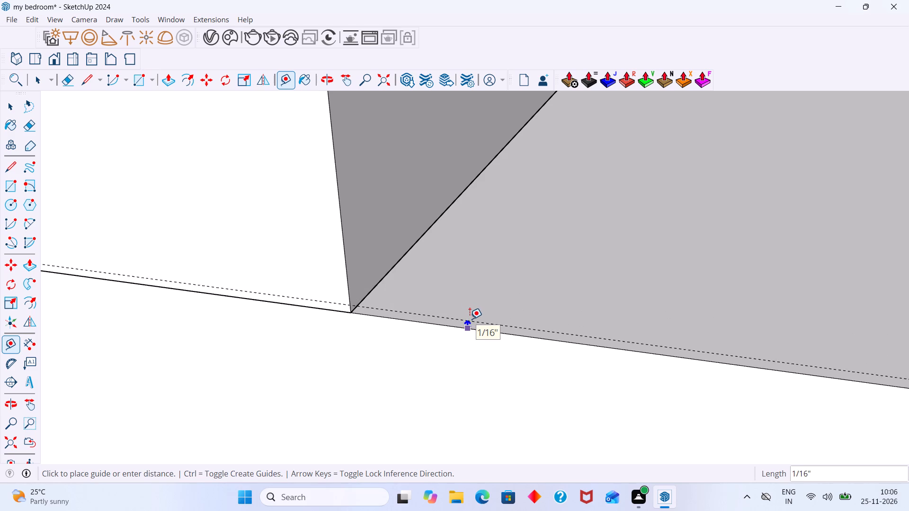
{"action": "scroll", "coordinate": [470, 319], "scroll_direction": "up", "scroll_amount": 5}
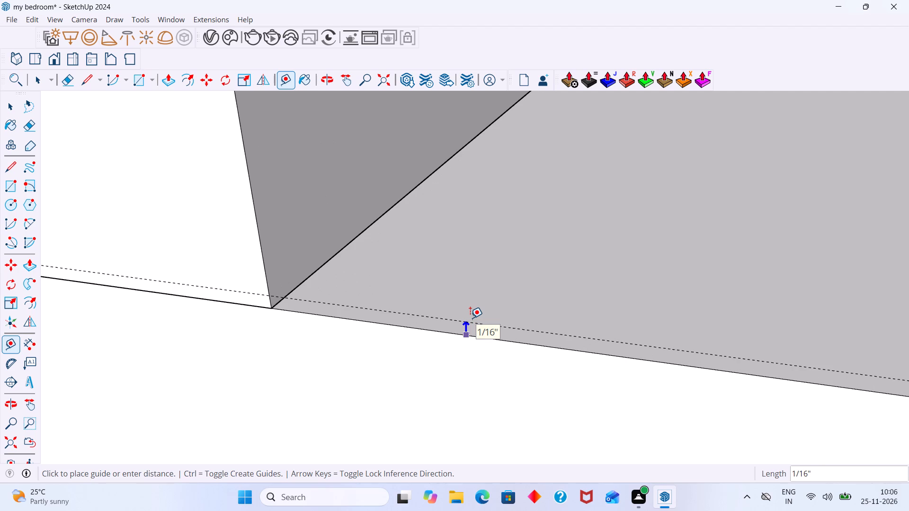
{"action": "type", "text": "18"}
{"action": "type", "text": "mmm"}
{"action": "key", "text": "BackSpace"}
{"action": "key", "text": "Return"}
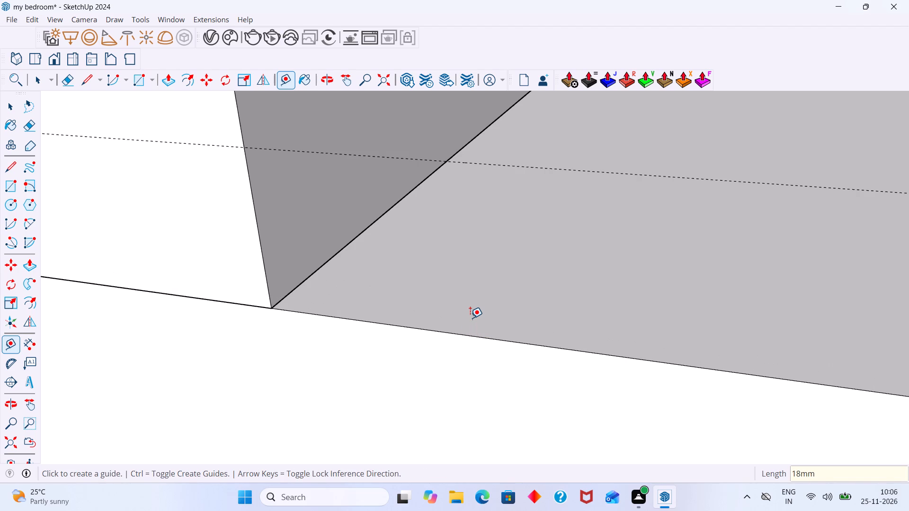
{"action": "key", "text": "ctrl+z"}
Place a horizontal guide just above the floor's front edge, aligned to the side wall's vertical edge at the corner.
{"action": "key", "text": "t"}
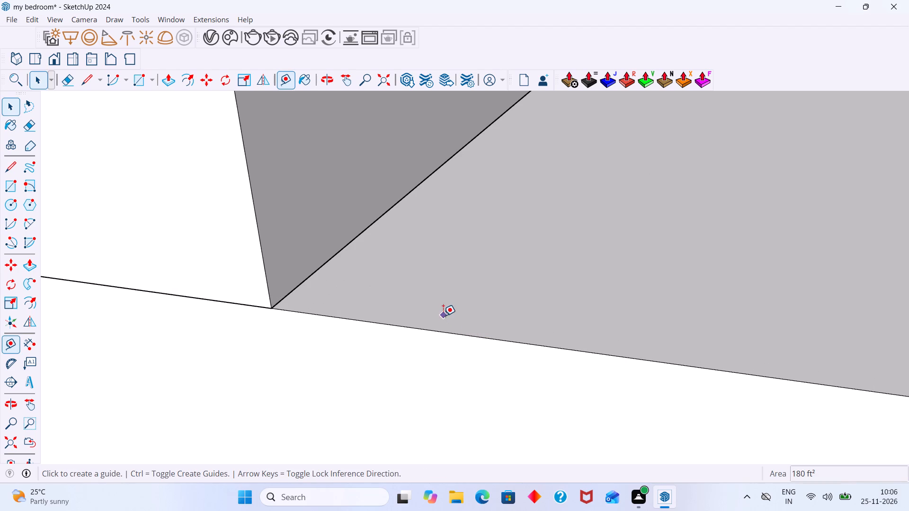
{"action": "left_click", "coordinate": [444, 333]}
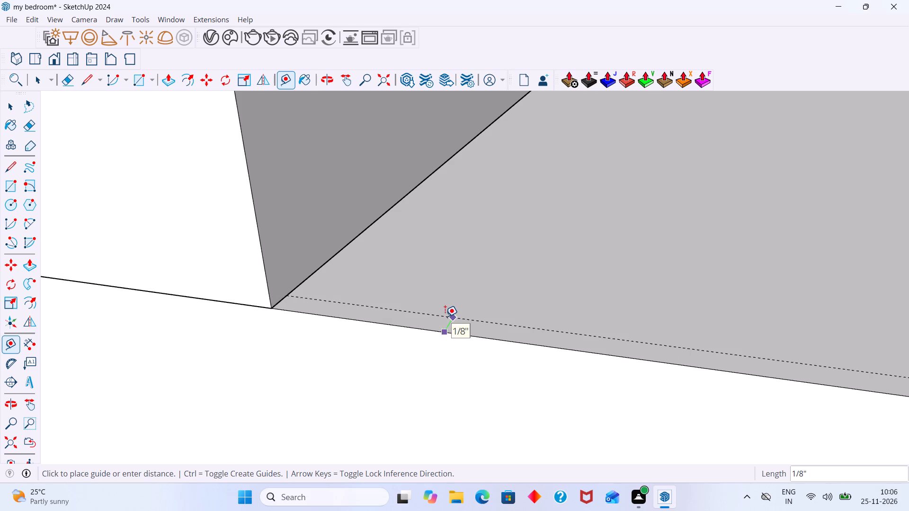
{"action": "scroll", "coordinate": [269, 300], "scroll_direction": "up", "scroll_amount": 3}
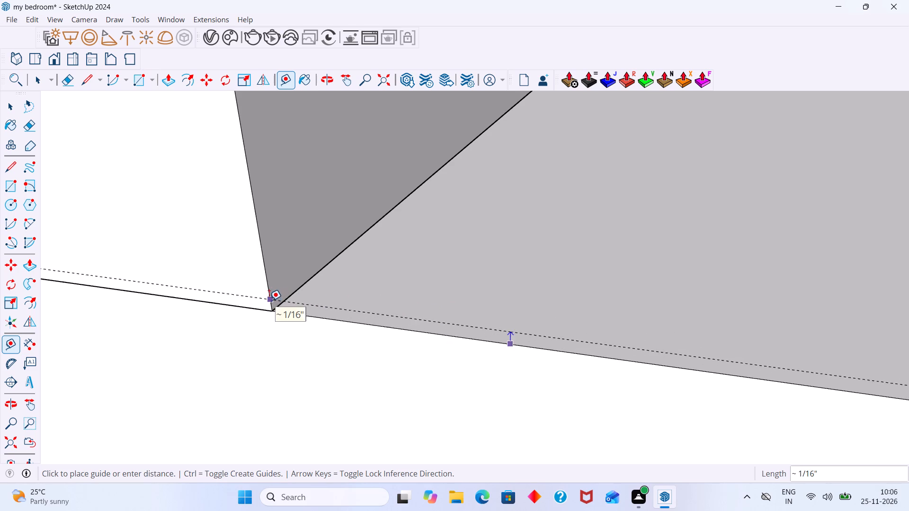
{"action": "scroll", "coordinate": [269, 300], "scroll_direction": "up", "scroll_amount": 12}
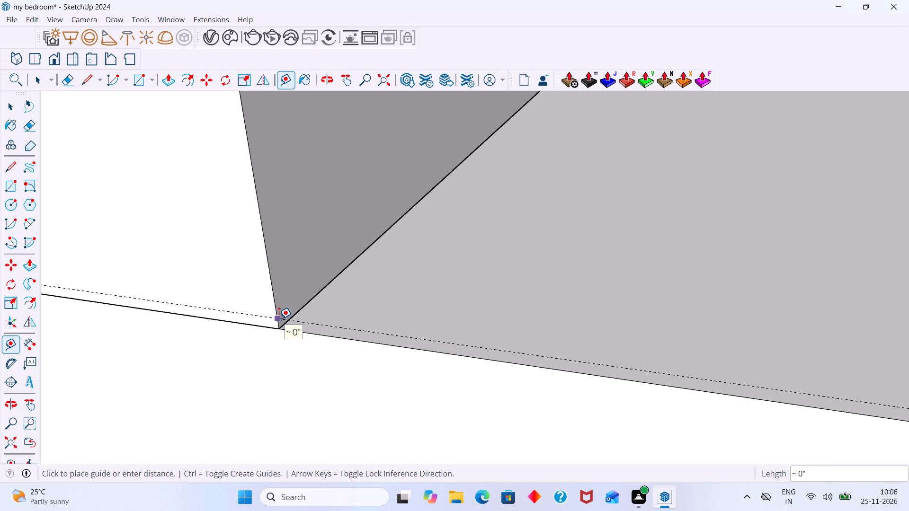
{"action": "left_click", "coordinate": [279, 318]}
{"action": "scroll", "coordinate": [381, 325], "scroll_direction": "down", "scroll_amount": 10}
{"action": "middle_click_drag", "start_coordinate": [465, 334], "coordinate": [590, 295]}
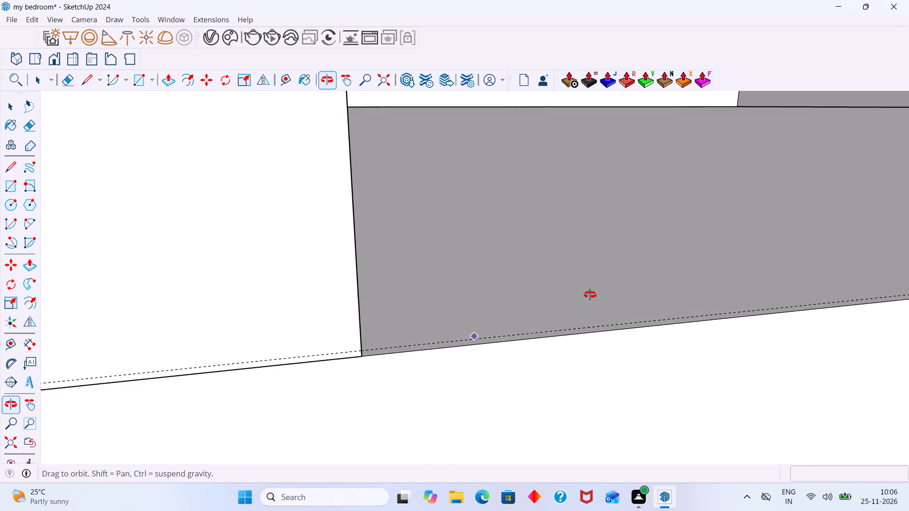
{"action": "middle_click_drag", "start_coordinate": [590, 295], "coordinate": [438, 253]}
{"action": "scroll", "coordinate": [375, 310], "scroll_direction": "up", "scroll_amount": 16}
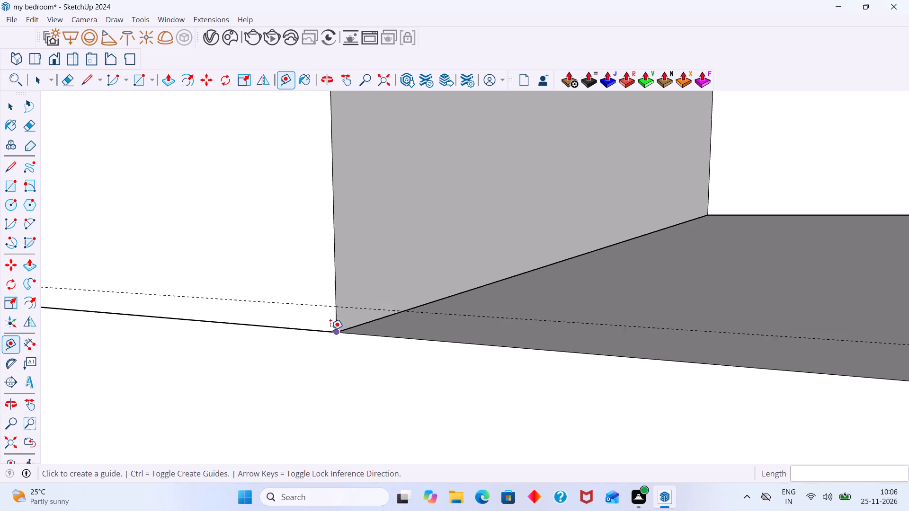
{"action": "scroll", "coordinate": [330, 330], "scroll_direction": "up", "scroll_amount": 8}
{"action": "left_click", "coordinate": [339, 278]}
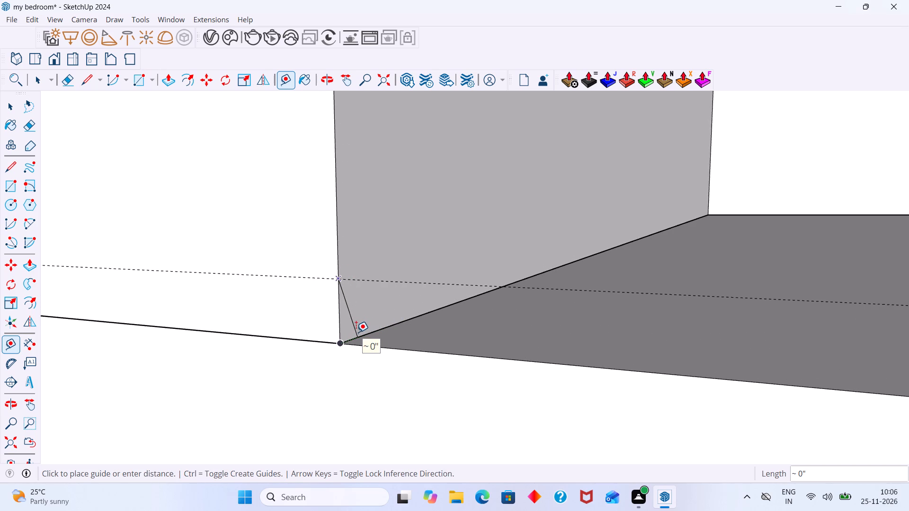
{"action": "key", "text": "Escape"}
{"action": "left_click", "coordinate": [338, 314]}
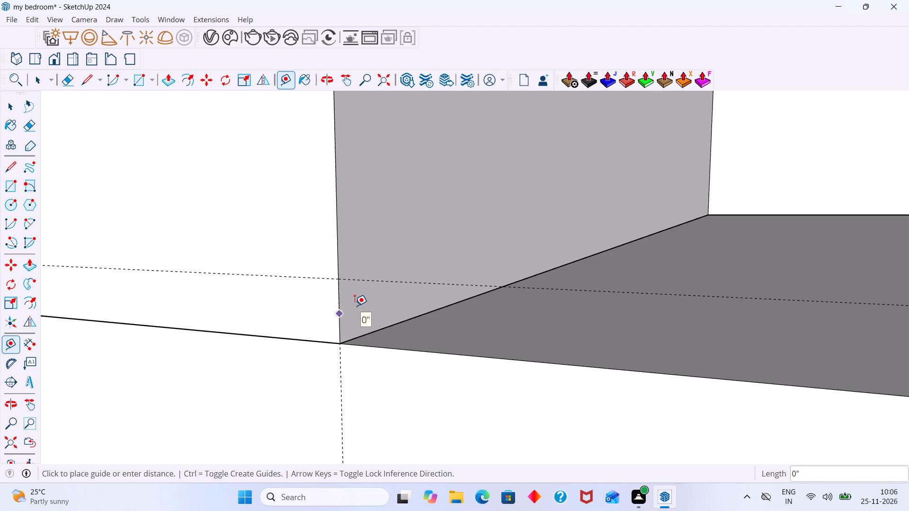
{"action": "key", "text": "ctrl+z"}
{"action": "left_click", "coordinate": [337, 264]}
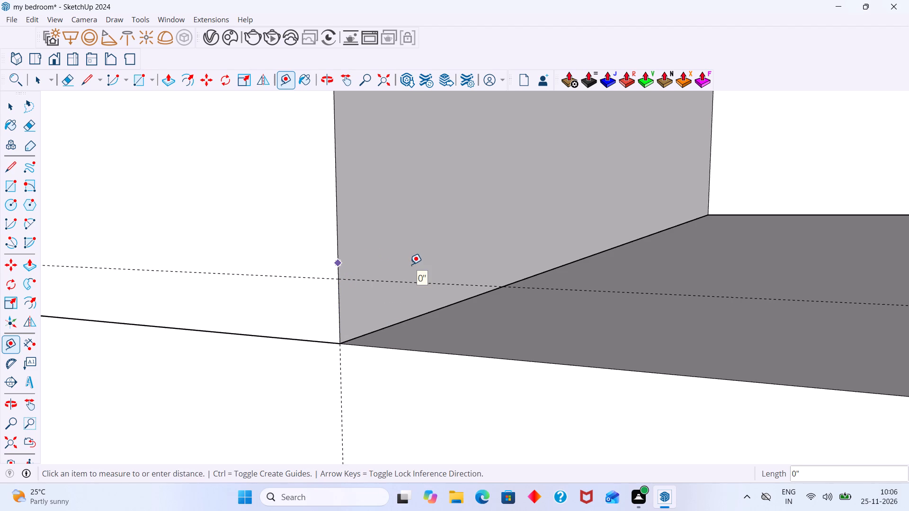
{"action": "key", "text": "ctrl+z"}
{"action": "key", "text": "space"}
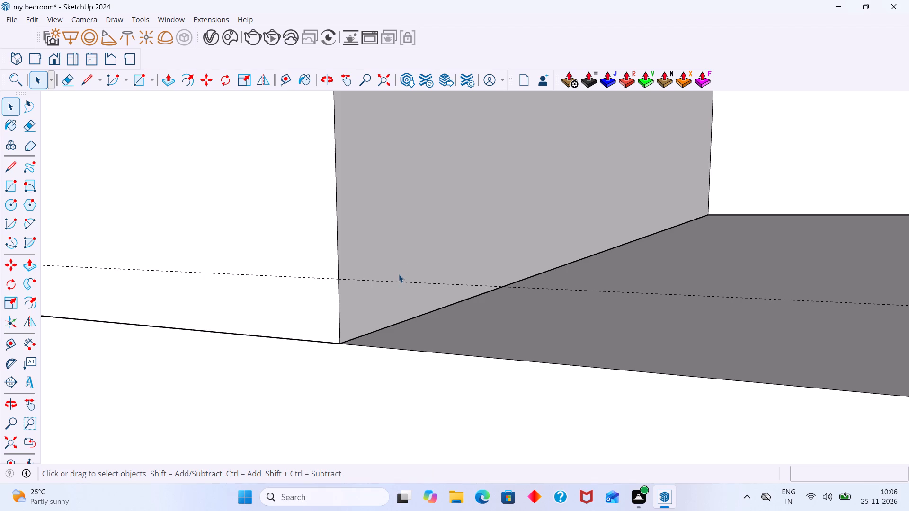
Place a vertical guide just inward of the side wall's front edge, crossing the horizontal guide near the floor corner.
{"action": "scroll", "coordinate": [399, 282], "scroll_direction": "down", "scroll_amount": 20}
{"action": "scroll", "coordinate": [399, 282], "scroll_direction": "down", "scroll_amount": 4}
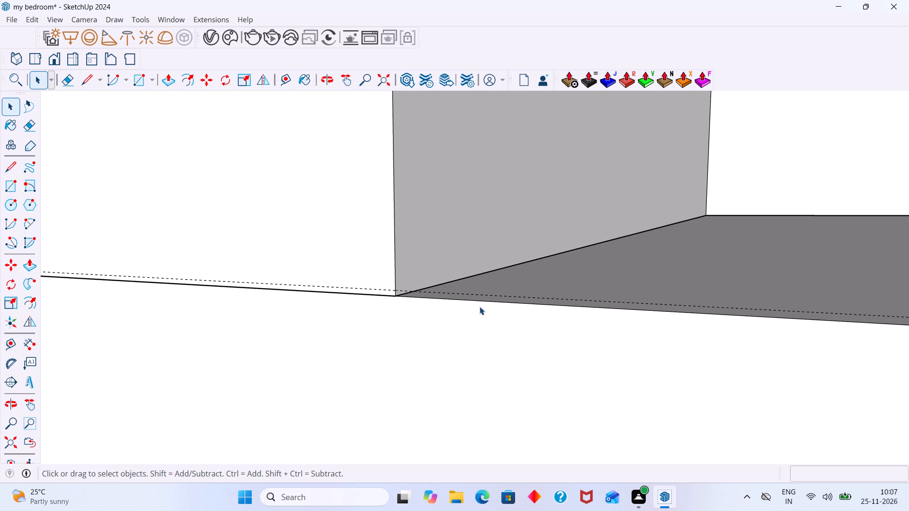
{"action": "key", "text": "t"}
{"action": "scroll", "coordinate": [419, 253], "scroll_direction": "up", "scroll_amount": 2}
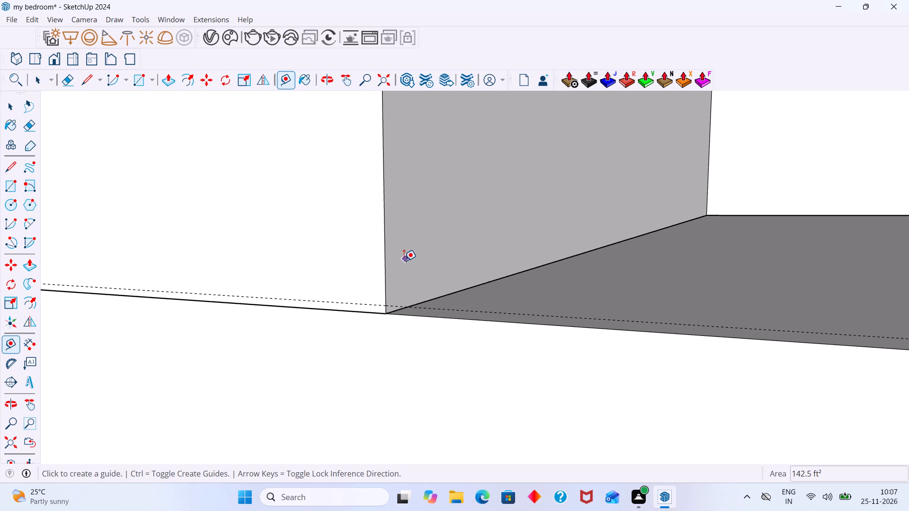
{"action": "scroll", "coordinate": [404, 261], "scroll_direction": "up", "scroll_amount": 3}
{"action": "left_click", "coordinate": [384, 274]}
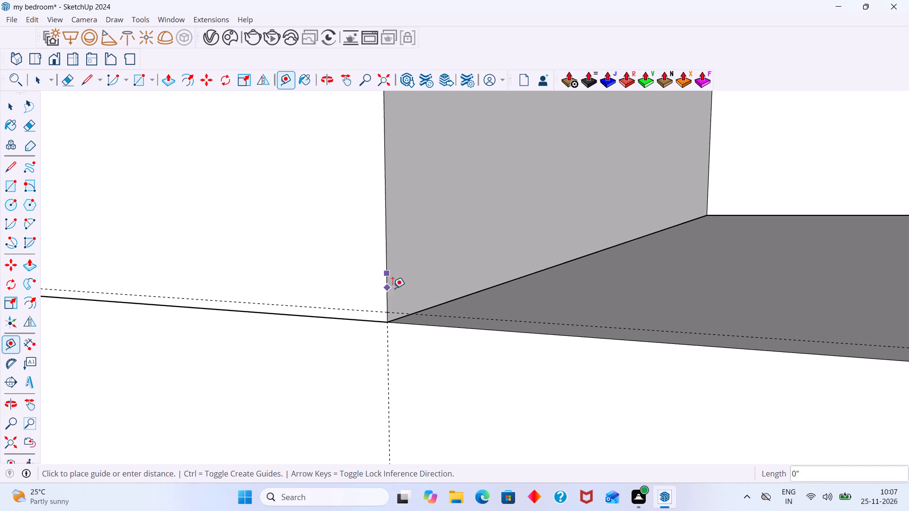
{"action": "scroll", "coordinate": [392, 304], "scroll_direction": "up", "scroll_amount": 8}
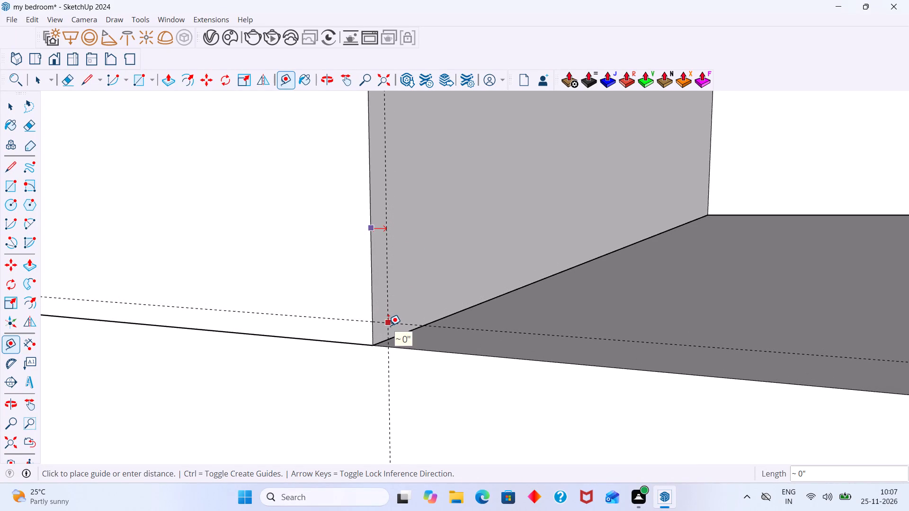
{"action": "scroll", "coordinate": [389, 326], "scroll_direction": "up", "scroll_amount": 7}
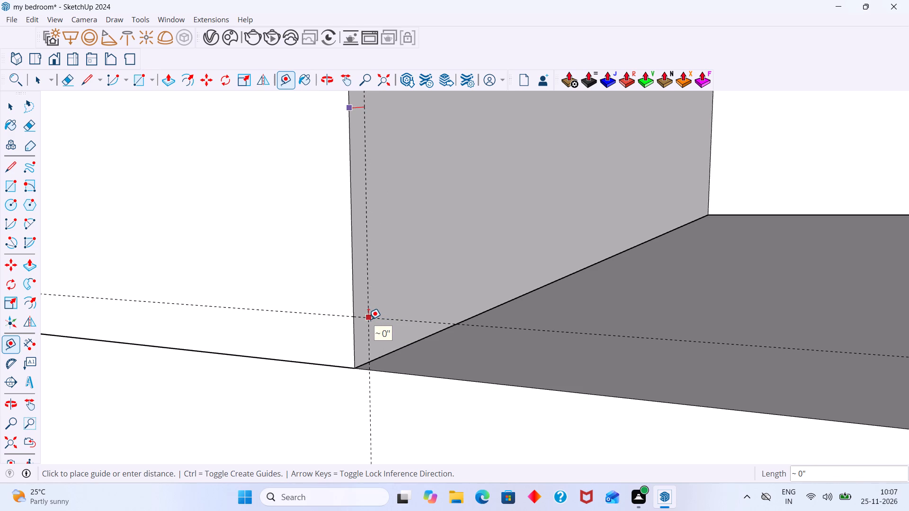
{"action": "key", "text": "space"}
Draw a small upright rectangle at the wall-floor corner, bounded by the two guides, the wall edge and the floor's front edge.
{"action": "middle_click_drag", "start_coordinate": [383, 336], "coordinate": [462, 345]}
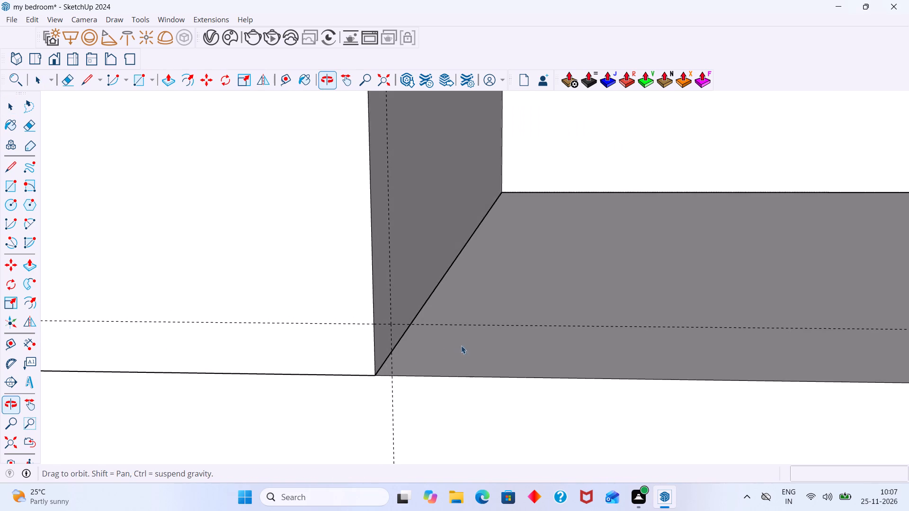
{"action": "scroll", "coordinate": [366, 337], "scroll_direction": "up", "scroll_amount": 5}
{"action": "key", "text": "r"}
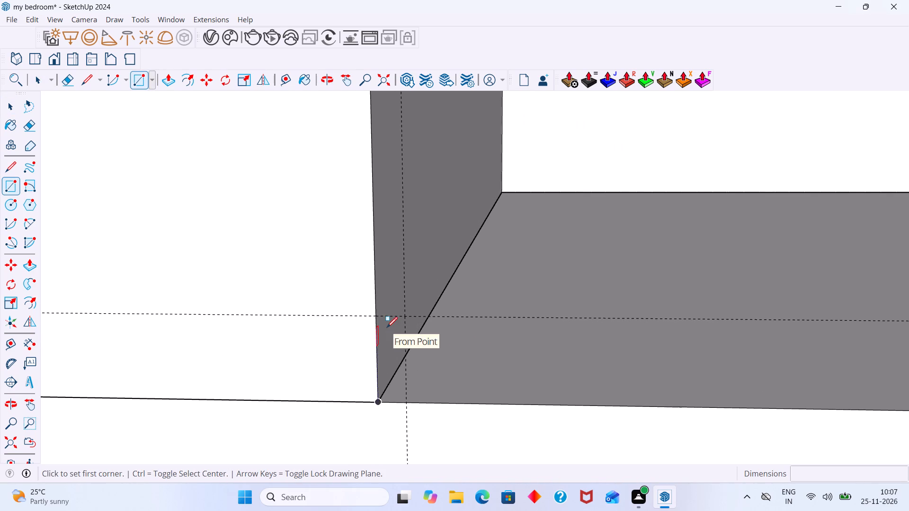
{"action": "scroll", "coordinate": [387, 327], "scroll_direction": "up", "scroll_amount": 4}
{"action": "scroll", "coordinate": [379, 320], "scroll_direction": "down", "scroll_amount": 5}
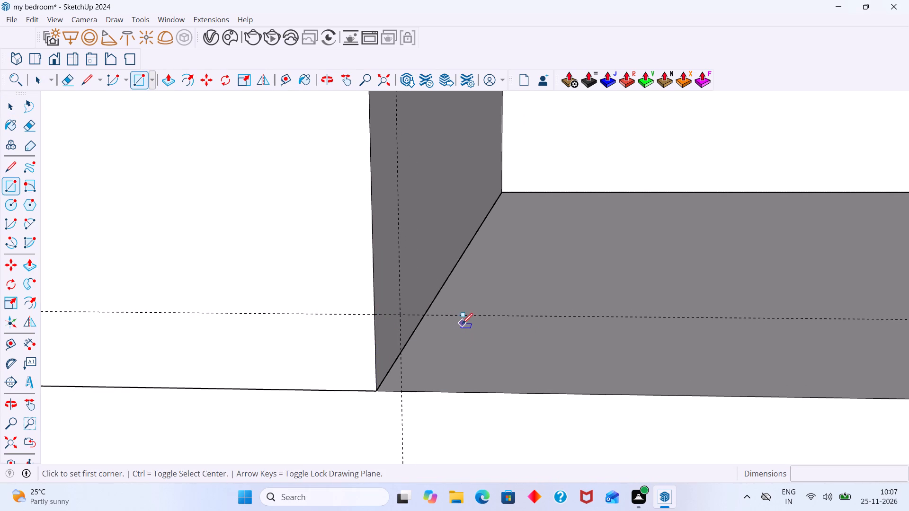
{"action": "left_click", "coordinate": [377, 314]}
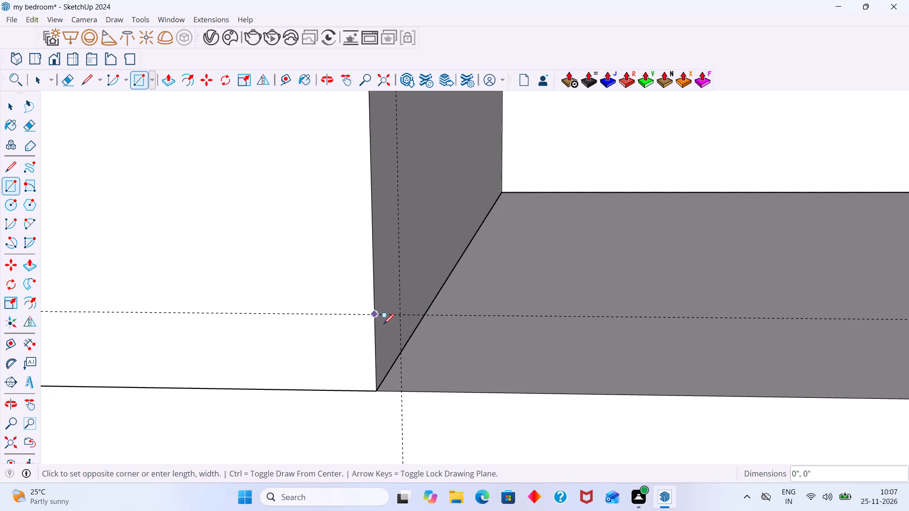
{"action": "left_click", "coordinate": [403, 389]}
{"action": "key", "text": "space"}
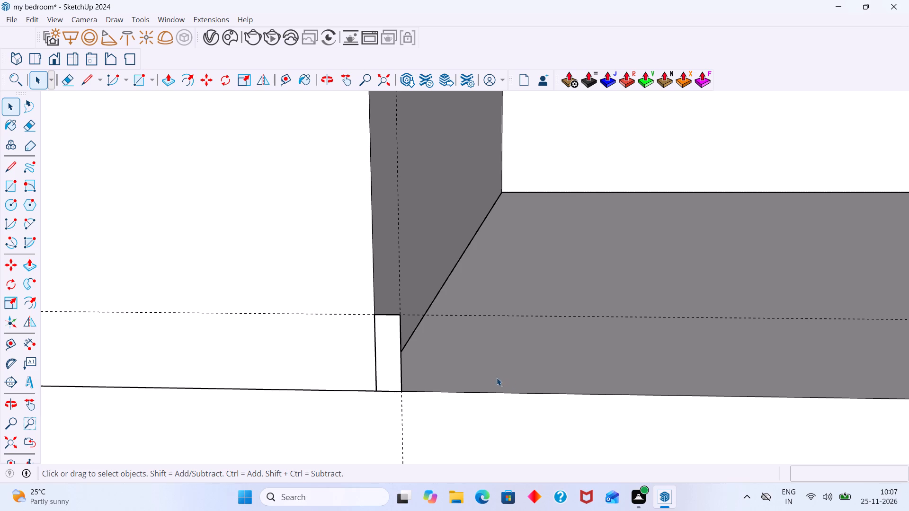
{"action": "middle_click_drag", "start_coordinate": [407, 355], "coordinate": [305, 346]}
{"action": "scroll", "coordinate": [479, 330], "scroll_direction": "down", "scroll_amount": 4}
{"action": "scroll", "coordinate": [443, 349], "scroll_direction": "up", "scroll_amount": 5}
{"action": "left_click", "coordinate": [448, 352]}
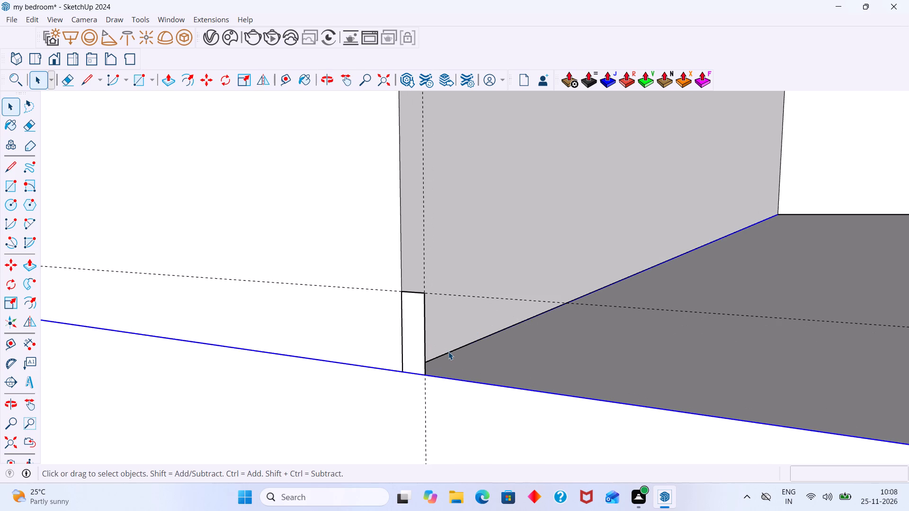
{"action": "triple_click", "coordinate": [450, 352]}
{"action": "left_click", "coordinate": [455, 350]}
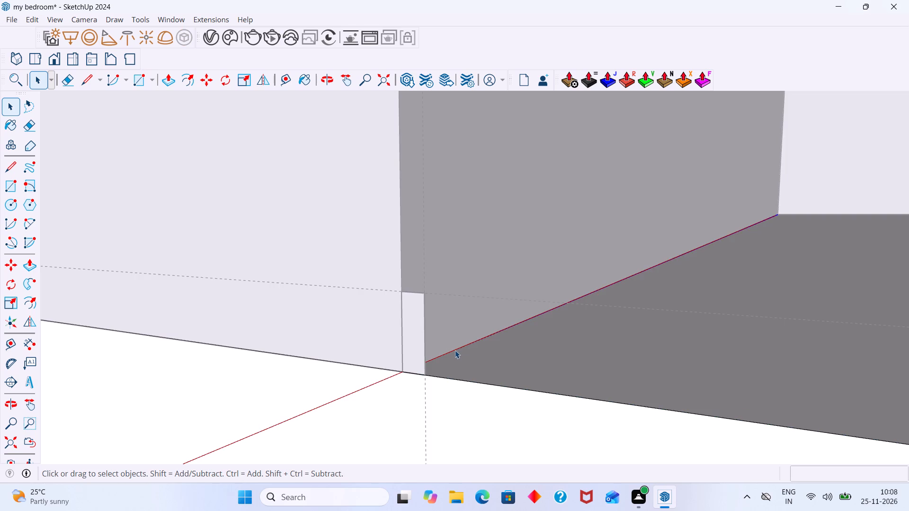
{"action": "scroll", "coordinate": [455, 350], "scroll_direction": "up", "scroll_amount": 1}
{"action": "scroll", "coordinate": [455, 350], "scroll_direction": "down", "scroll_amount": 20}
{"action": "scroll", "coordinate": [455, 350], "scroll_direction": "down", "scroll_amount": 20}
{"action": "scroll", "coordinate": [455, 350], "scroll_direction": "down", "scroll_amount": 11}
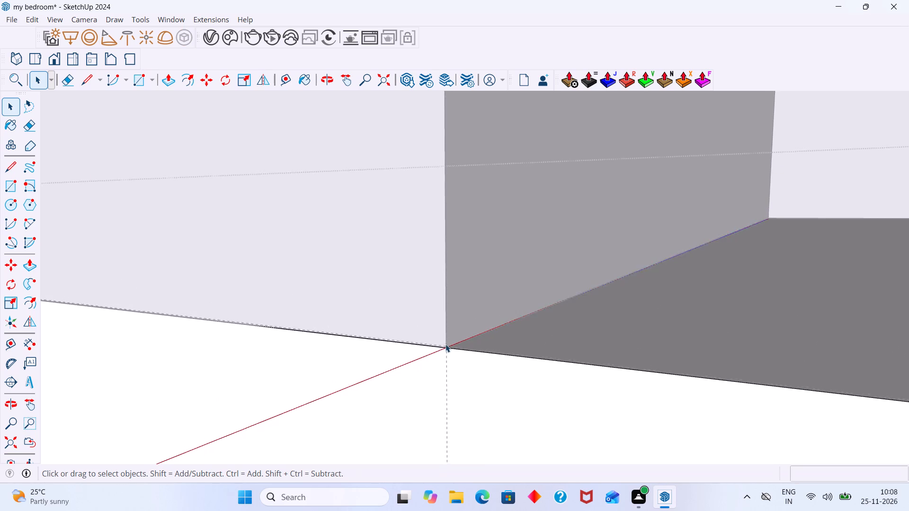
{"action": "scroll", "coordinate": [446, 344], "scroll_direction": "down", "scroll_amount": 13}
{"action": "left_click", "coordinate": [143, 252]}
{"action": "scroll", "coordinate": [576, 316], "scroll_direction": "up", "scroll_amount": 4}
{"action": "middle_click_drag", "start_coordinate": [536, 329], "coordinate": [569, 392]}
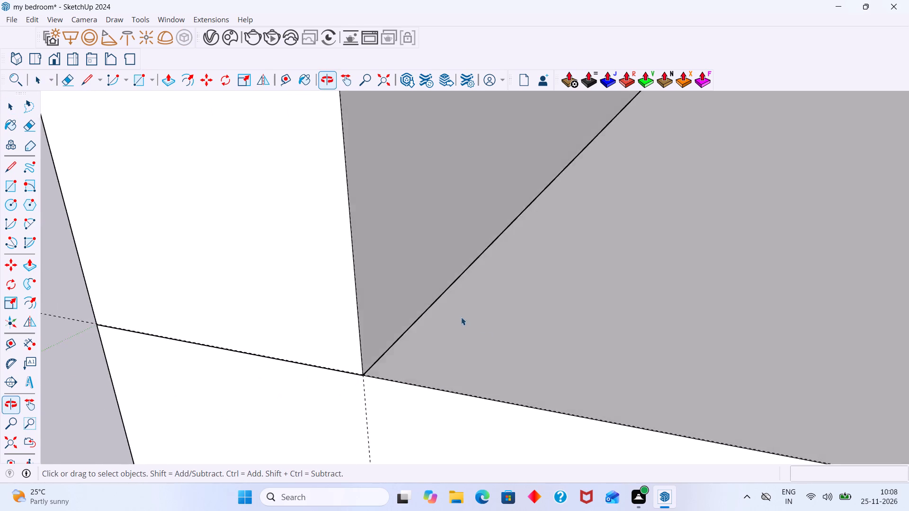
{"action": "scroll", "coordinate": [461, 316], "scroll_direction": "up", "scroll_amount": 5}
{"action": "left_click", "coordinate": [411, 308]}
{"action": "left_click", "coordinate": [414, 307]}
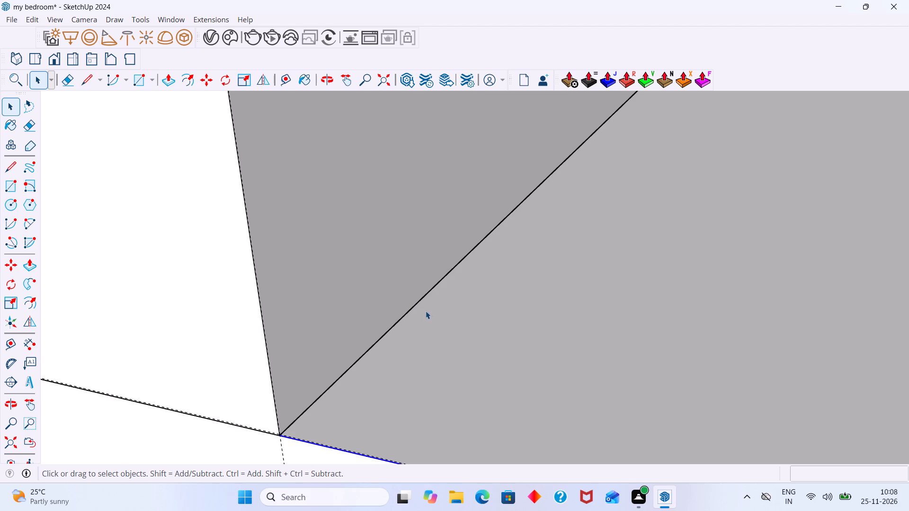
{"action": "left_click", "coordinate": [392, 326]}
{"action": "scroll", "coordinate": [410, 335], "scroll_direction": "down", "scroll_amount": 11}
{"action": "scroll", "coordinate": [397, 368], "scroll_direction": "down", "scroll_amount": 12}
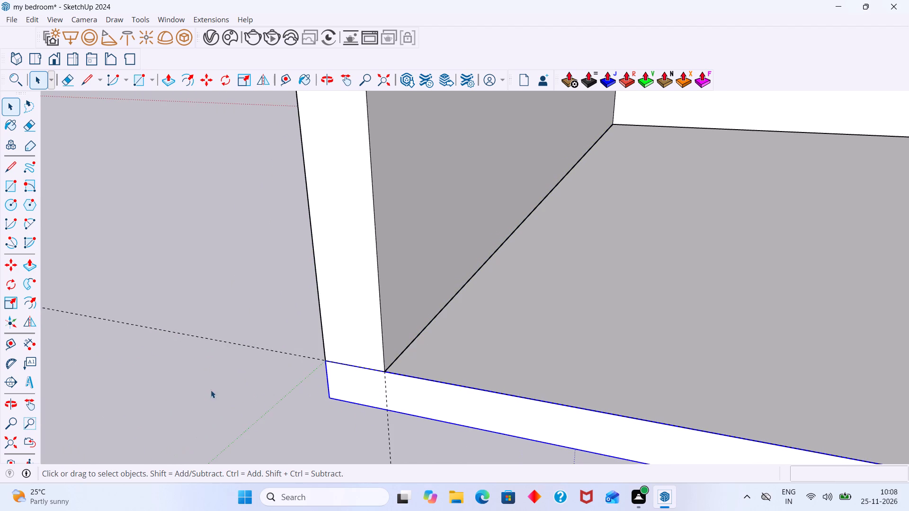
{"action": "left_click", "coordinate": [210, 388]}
Draw a 14' 3" line along the side wall's floor edge, from the small rectangle's outer bottom corner to the back corner.
{"action": "scroll", "coordinate": [414, 356], "scroll_direction": "up", "scroll_amount": 20}
{"action": "scroll", "coordinate": [414, 356], "scroll_direction": "up", "scroll_amount": 3}
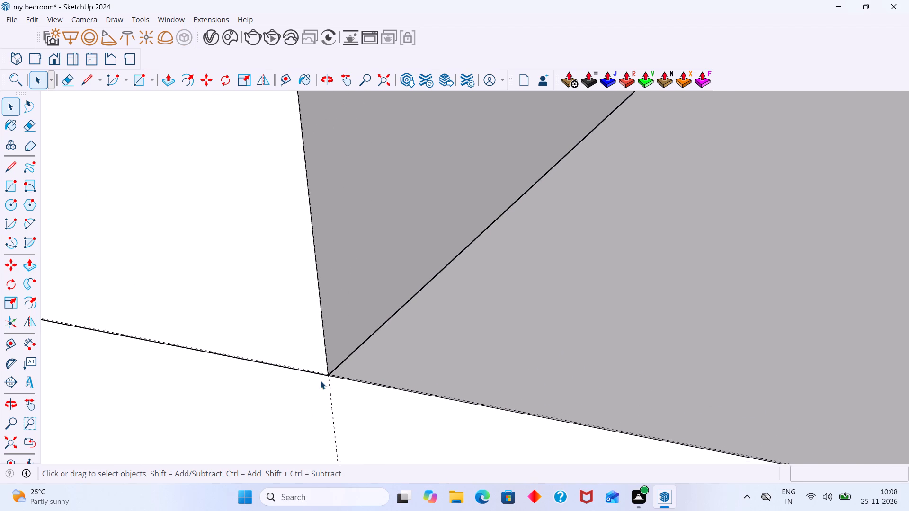
{"action": "scroll", "coordinate": [321, 381], "scroll_direction": "up", "scroll_amount": 10}
{"action": "middle_click_drag", "start_coordinate": [310, 370], "coordinate": [330, 343]}
{"action": "scroll", "coordinate": [314, 369], "scroll_direction": "up", "scroll_amount": 14}
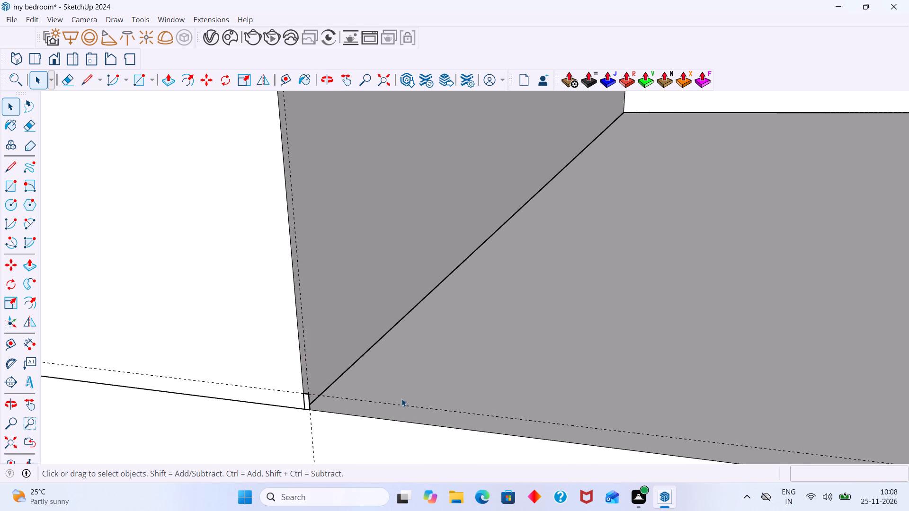
{"action": "middle_click_drag", "start_coordinate": [346, 394], "coordinate": [307, 394]}
{"action": "scroll", "coordinate": [308, 389], "scroll_direction": "up", "scroll_amount": 6}
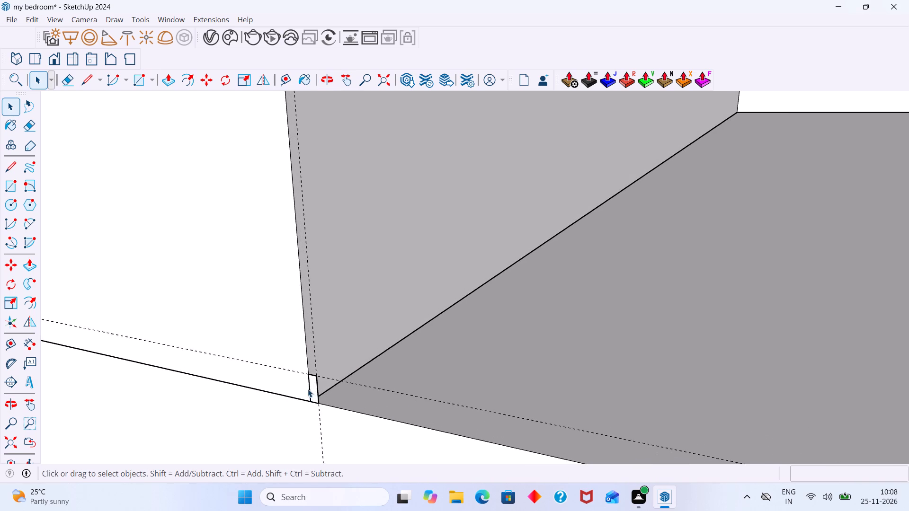
{"action": "scroll", "coordinate": [308, 389], "scroll_direction": "up", "scroll_amount": 3}
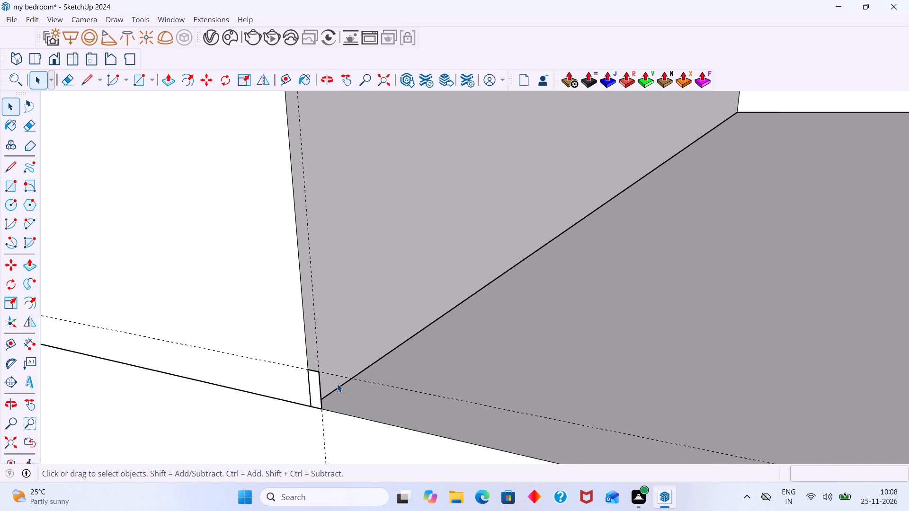
{"action": "key", "text": "l"}
{"action": "scroll", "coordinate": [322, 398], "scroll_direction": "up", "scroll_amount": 3}
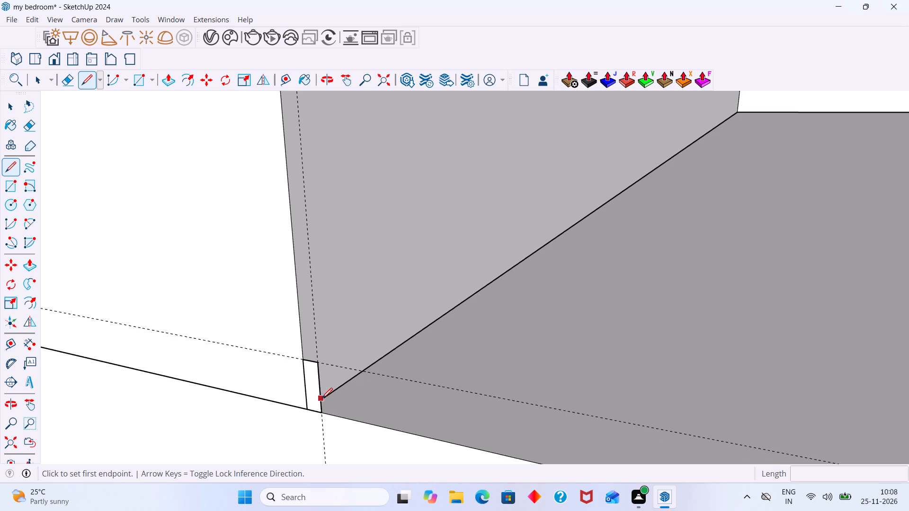
{"action": "left_click", "coordinate": [310, 409]}
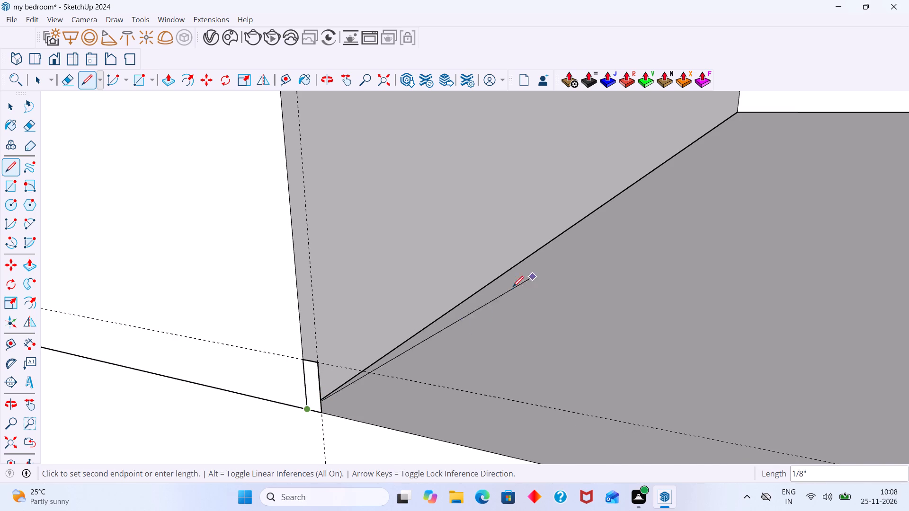
{"action": "scroll", "coordinate": [533, 264], "scroll_direction": "down", "scroll_amount": 12}
{"action": "middle_click_drag", "start_coordinate": [593, 219], "coordinate": [407, 326], "text": "shift"}
{"action": "scroll", "coordinate": [532, 267], "scroll_direction": "down", "scroll_amount": 8}
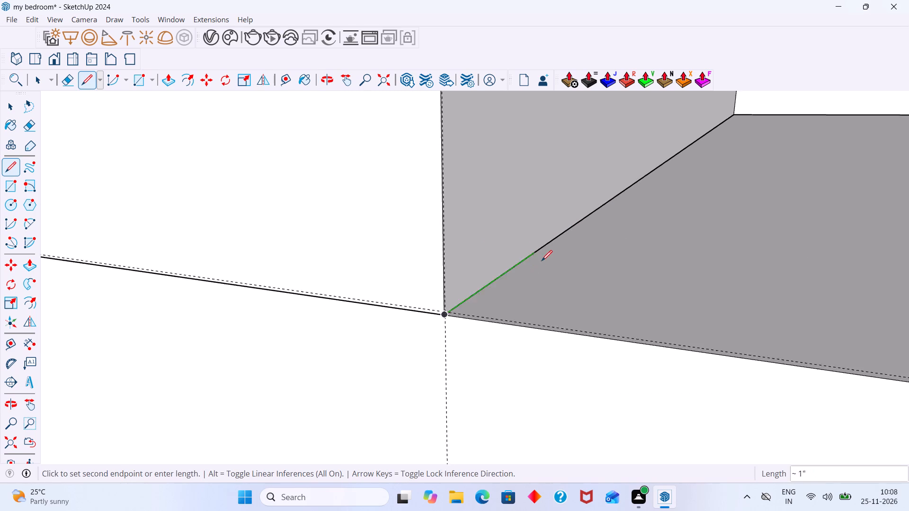
{"action": "scroll", "coordinate": [542, 261], "scroll_direction": "down", "scroll_amount": 9}
{"action": "middle_click_drag", "start_coordinate": [583, 235], "coordinate": [392, 329], "text": "shift"}
{"action": "scroll", "coordinate": [536, 270], "scroll_direction": "down", "scroll_amount": 17}
{"action": "middle_click_drag", "start_coordinate": [538, 257], "coordinate": [287, 401]}
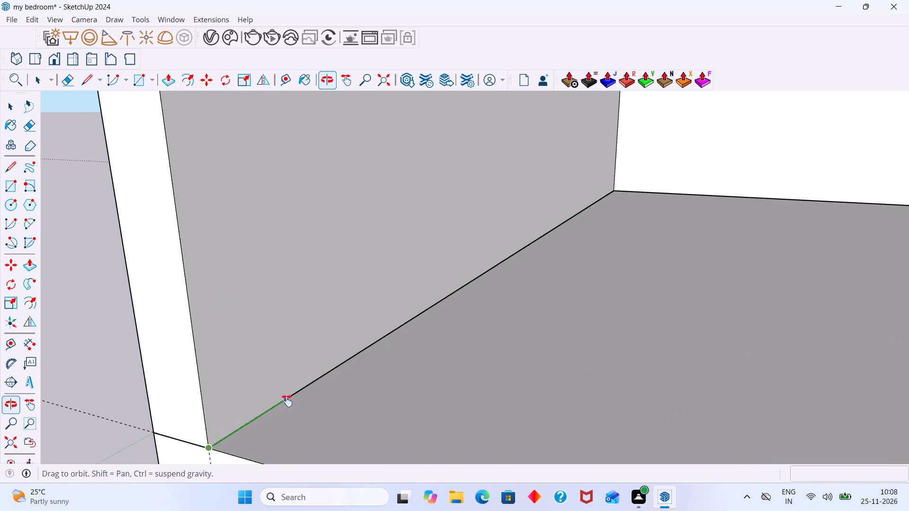
{"action": "middle_click_drag", "start_coordinate": [287, 401], "coordinate": [288, 399]}
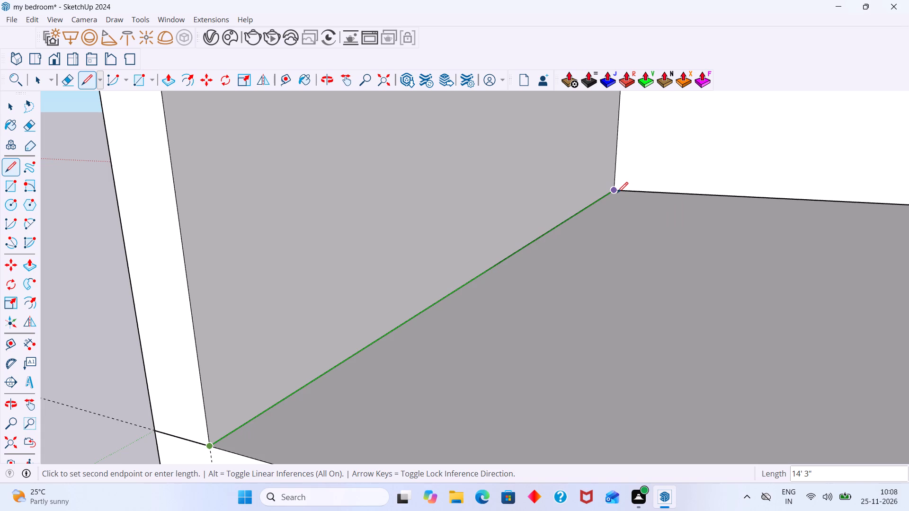
{"action": "left_click", "coordinate": [617, 193]}
Continue the line 11' 3" along the back wall's floor edge and 14' 3" along the opposite side wall to its front corner.
{"action": "scroll", "coordinate": [765, 204], "scroll_direction": "down", "scroll_amount": 5}
{"action": "middle_click_drag", "start_coordinate": [753, 210], "coordinate": [288, 254], "text": "shift"}
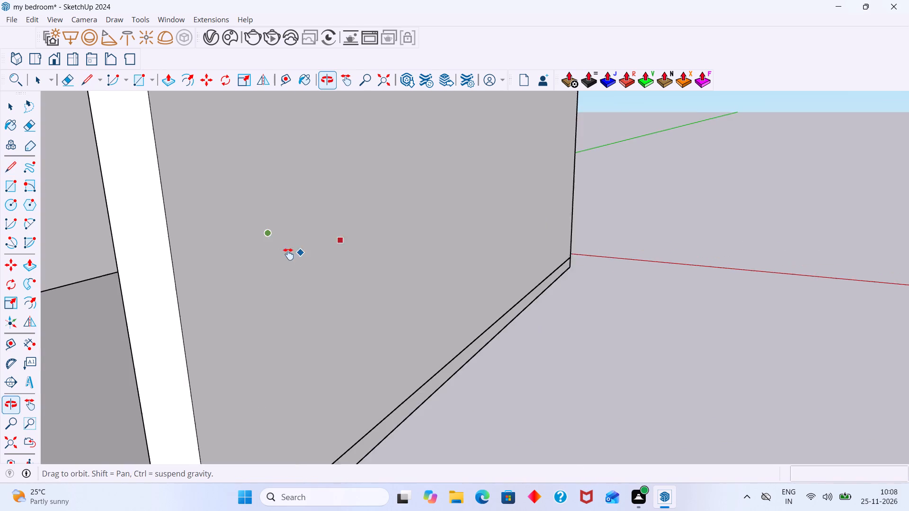
{"action": "middle_click_drag", "start_coordinate": [288, 254], "coordinate": [288, 255], "text": "shift"}
{"action": "middle_click_drag", "start_coordinate": [375, 252], "coordinate": [598, 243]}
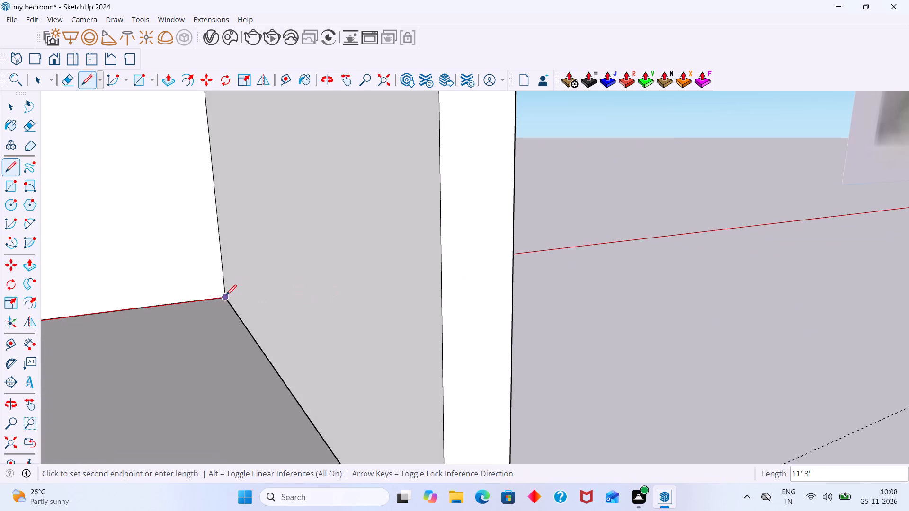
{"action": "left_click", "coordinate": [226, 295]}
{"action": "scroll", "coordinate": [265, 335], "scroll_direction": "down", "scroll_amount": 9}
{"action": "left_click", "coordinate": [321, 421]}
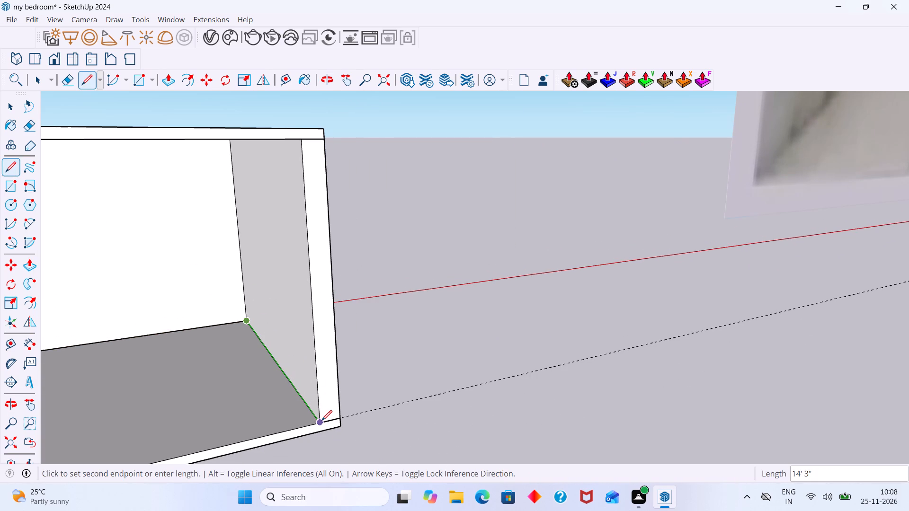
{"action": "key", "text": "space"}
Extrude the small corner rectangle with Follow Me along the three connected wall-floor lines of the side, back and opposite side walls.
{"action": "scroll", "coordinate": [247, 416], "scroll_direction": "down", "scroll_amount": 8}
{"action": "middle_click_drag", "start_coordinate": [267, 402], "coordinate": [513, 351], "text": "shift"}
{"action": "middle_click_drag", "start_coordinate": [374, 387], "coordinate": [241, 387]}
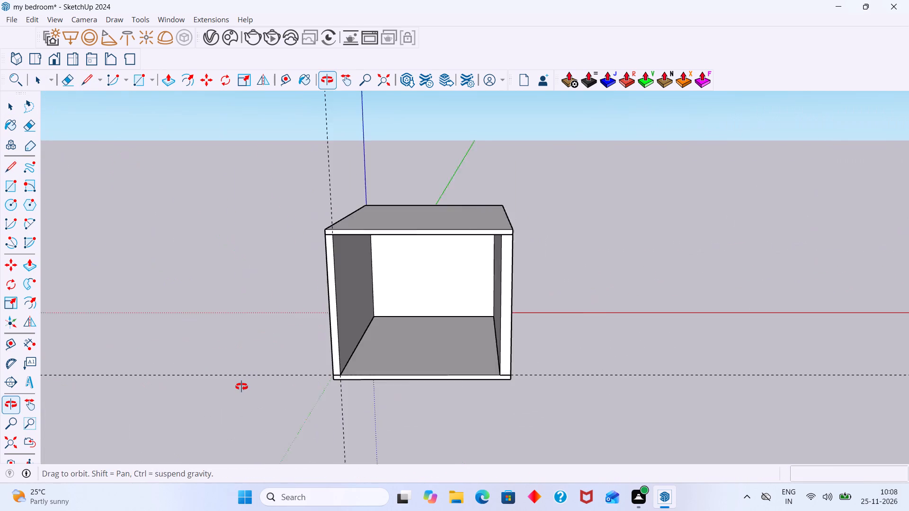
{"action": "middle_click_drag", "start_coordinate": [241, 387], "coordinate": [244, 387]}
{"action": "scroll", "coordinate": [289, 379], "scroll_direction": "up", "scroll_amount": 20}
{"action": "scroll", "coordinate": [289, 379], "scroll_direction": "up", "scroll_amount": 11}
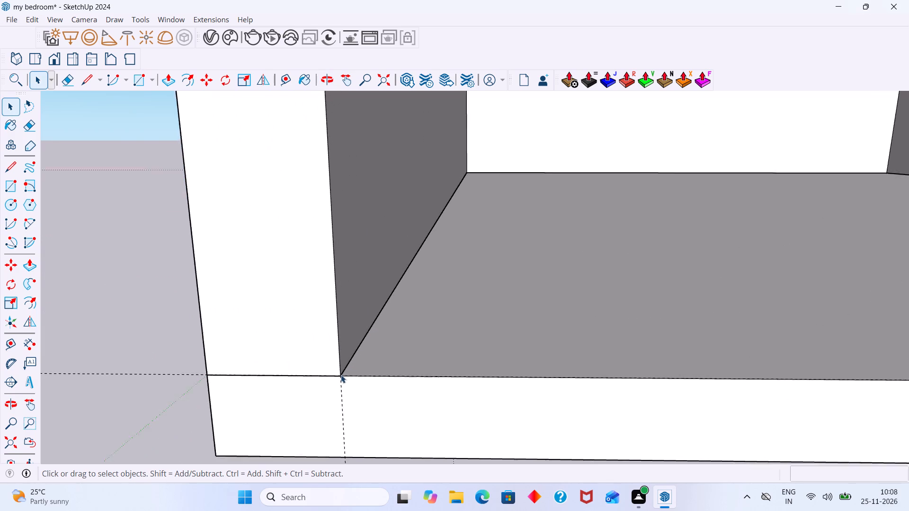
{"action": "scroll", "coordinate": [341, 375], "scroll_direction": "up", "scroll_amount": 20}
{"action": "scroll", "coordinate": [341, 375], "scroll_direction": "up", "scroll_amount": 1}
{"action": "middle_click_drag", "start_coordinate": [344, 379], "coordinate": [357, 342]}
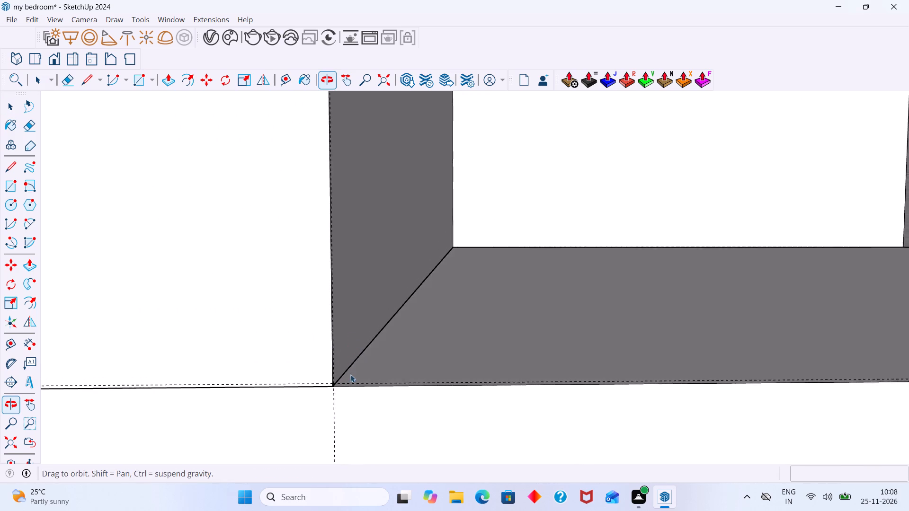
{"action": "scroll", "coordinate": [346, 391], "scroll_direction": "up", "scroll_amount": 20}
{"action": "scroll", "coordinate": [346, 391], "scroll_direction": "up", "scroll_amount": 5}
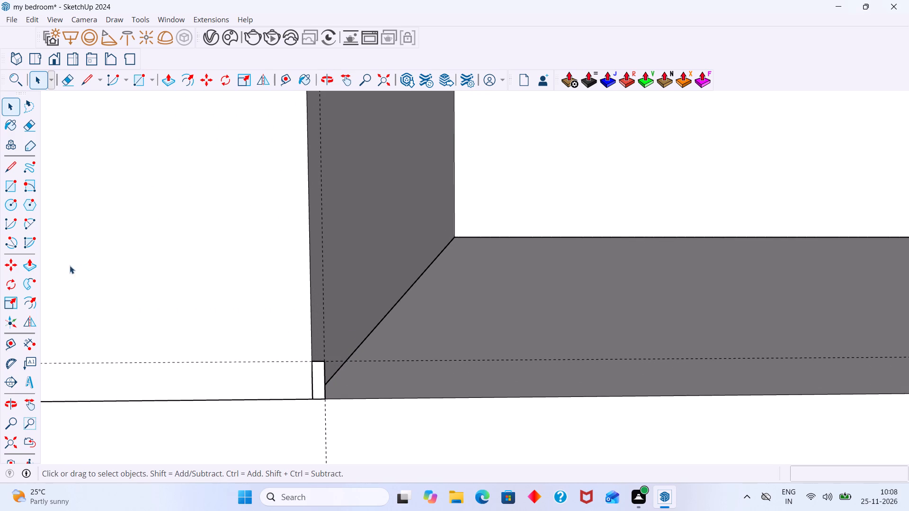
{"action": "left_click", "coordinate": [357, 348]}
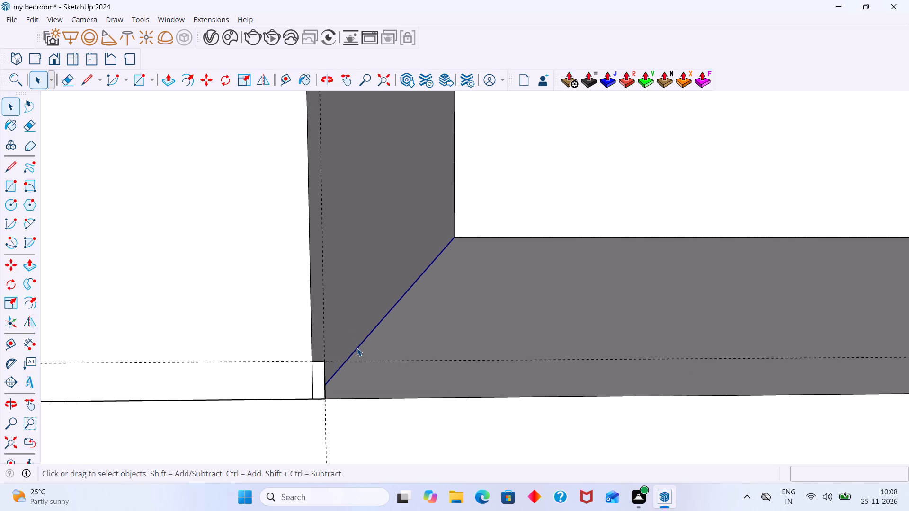
{"action": "middle_click_drag", "start_coordinate": [493, 245], "coordinate": [488, 318]}
{"action": "middle_click_drag", "start_coordinate": [480, 275], "coordinate": [454, 378]}
{"action": "scroll", "coordinate": [459, 233], "scroll_direction": "up", "scroll_amount": 1}
{"action": "middle_click_drag", "start_coordinate": [458, 236], "coordinate": [448, 305]}
{"action": "scroll", "coordinate": [440, 271], "scroll_direction": "down", "scroll_amount": 14, "text": "shift"}
{"action": "middle_click_drag", "start_coordinate": [443, 249], "coordinate": [279, 408], "text": "shift"}
{"action": "scroll", "coordinate": [346, 332], "scroll_direction": "down", "scroll_amount": 2, "text": "shift"}
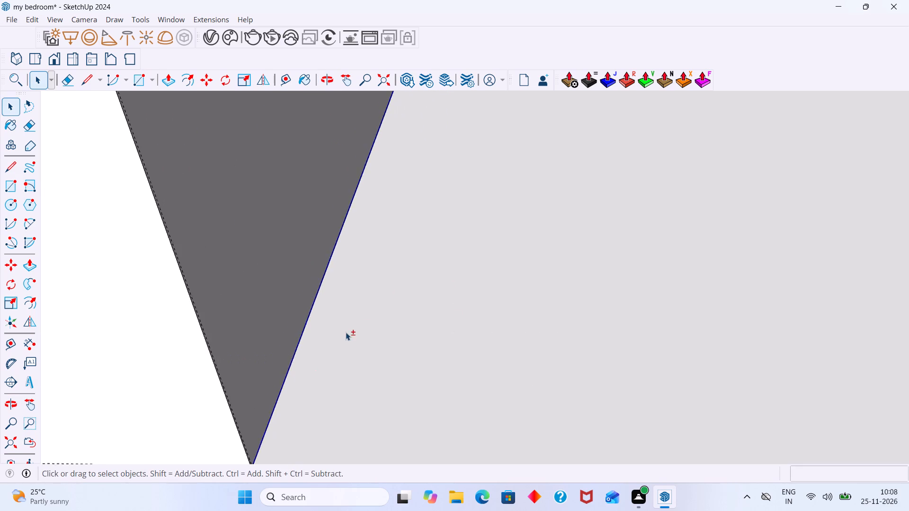
{"action": "scroll", "coordinate": [346, 332], "scroll_direction": "down", "scroll_amount": 10, "text": "shift"}
{"action": "middle_click_drag", "start_coordinate": [412, 282], "coordinate": [307, 453], "text": "shift"}
{"action": "scroll", "coordinate": [407, 273], "scroll_direction": "up", "scroll_amount": 1, "text": "shift"}
{"action": "scroll", "coordinate": [407, 272], "scroll_direction": "down", "scroll_amount": 9, "text": "shift"}
{"action": "middle_click_drag", "start_coordinate": [456, 270], "coordinate": [460, 230]}
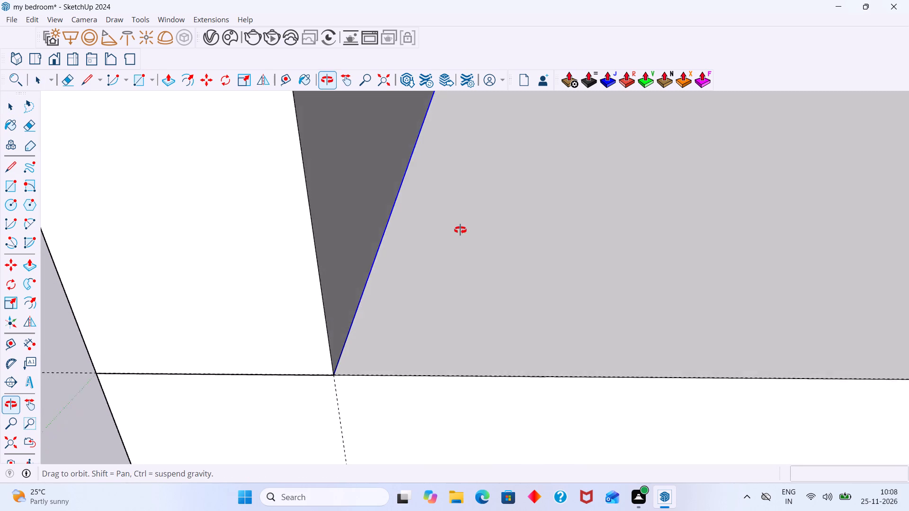
{"action": "middle_click_drag", "start_coordinate": [460, 230], "coordinate": [484, 198]}
{"action": "middle_click_drag", "start_coordinate": [484, 198], "coordinate": [365, 467], "text": "shift"}
{"action": "scroll", "coordinate": [390, 262], "scroll_direction": "up", "scroll_amount": 5, "text": "shift"}
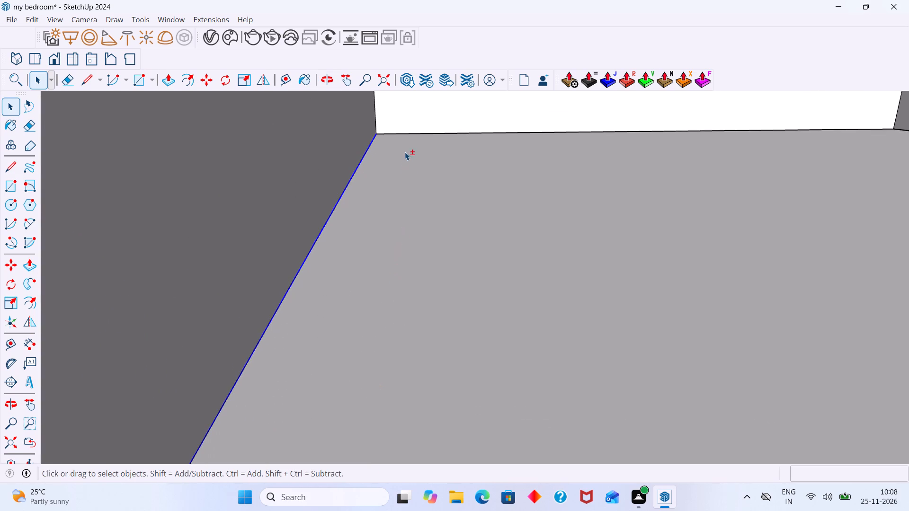
{"action": "left_click", "coordinate": [414, 135], "text": "shift"}
{"action": "scroll", "coordinate": [434, 167], "scroll_direction": "down", "scroll_amount": 3, "text": "shift"}
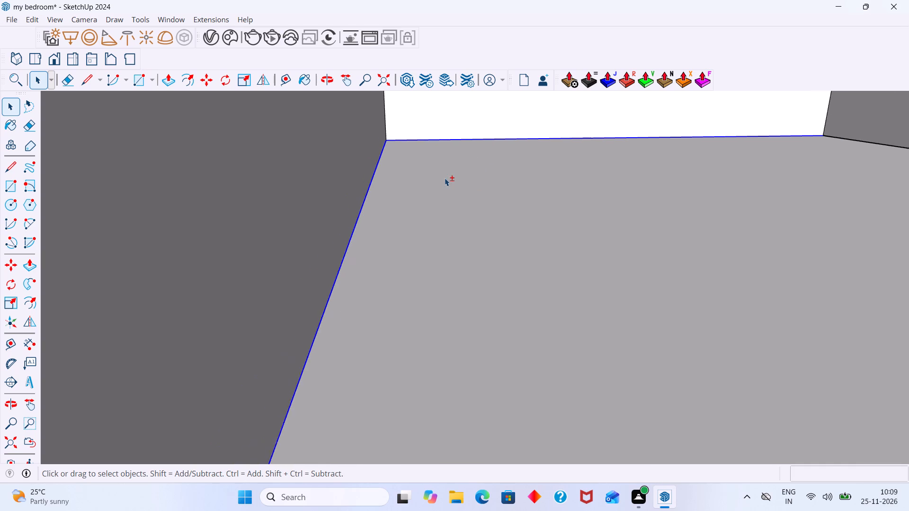
{"action": "scroll", "coordinate": [445, 178], "scroll_direction": "down", "scroll_amount": 4, "text": "shift"}
{"action": "scroll", "coordinate": [788, 151], "scroll_direction": "up", "scroll_amount": 5, "text": "shift"}
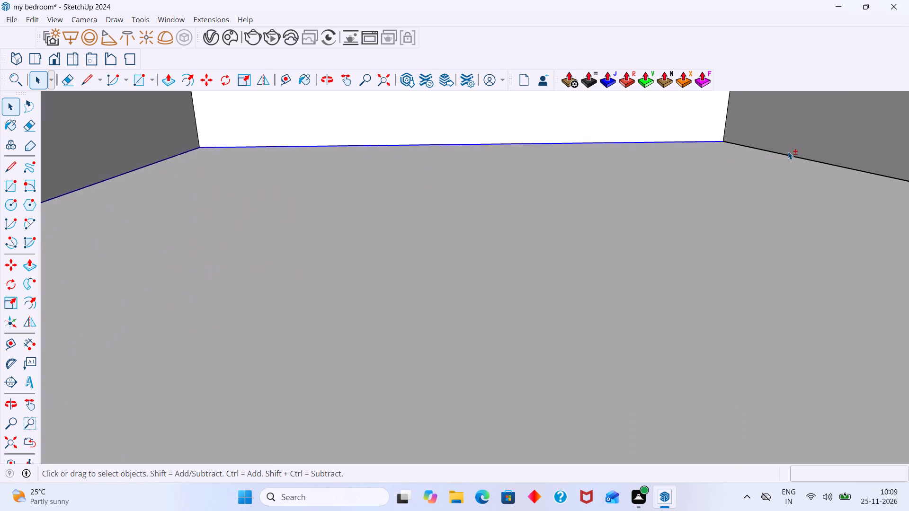
{"action": "scroll", "coordinate": [788, 151], "scroll_direction": "up", "scroll_amount": 1, "text": "shift"}
{"action": "left_click", "coordinate": [789, 155], "text": "shift"}
{"action": "scroll", "coordinate": [777, 151], "scroll_direction": "down", "scroll_amount": 11, "text": "shift"}
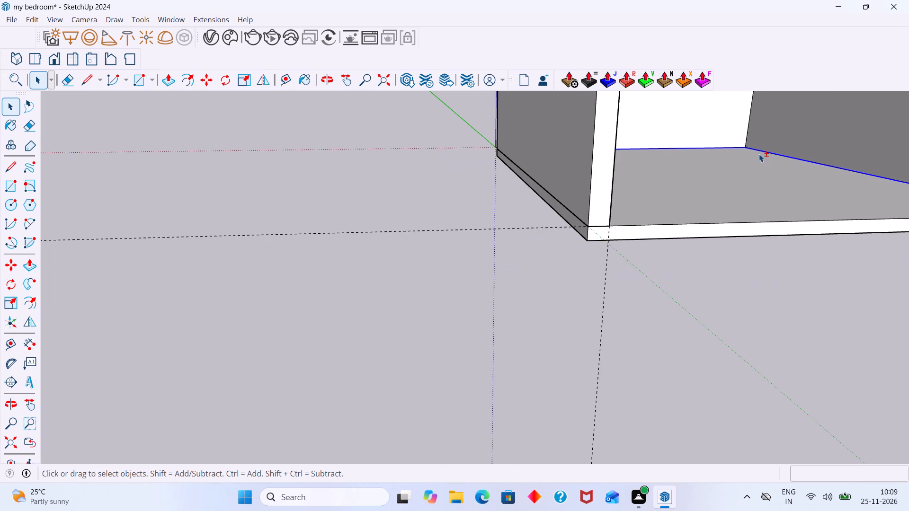
{"action": "middle_click_drag", "start_coordinate": [683, 183], "coordinate": [557, 194]}
{"action": "scroll", "coordinate": [507, 229], "scroll_direction": "up", "scroll_amount": 15}
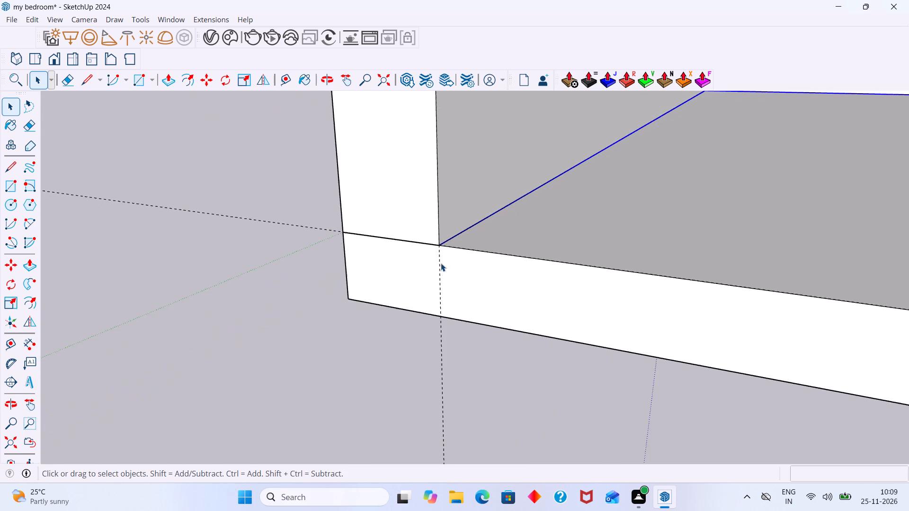
{"action": "scroll", "coordinate": [441, 263], "scroll_direction": "up", "scroll_amount": 20}
{"action": "scroll", "coordinate": [441, 263], "scroll_direction": "up", "scroll_amount": 13}
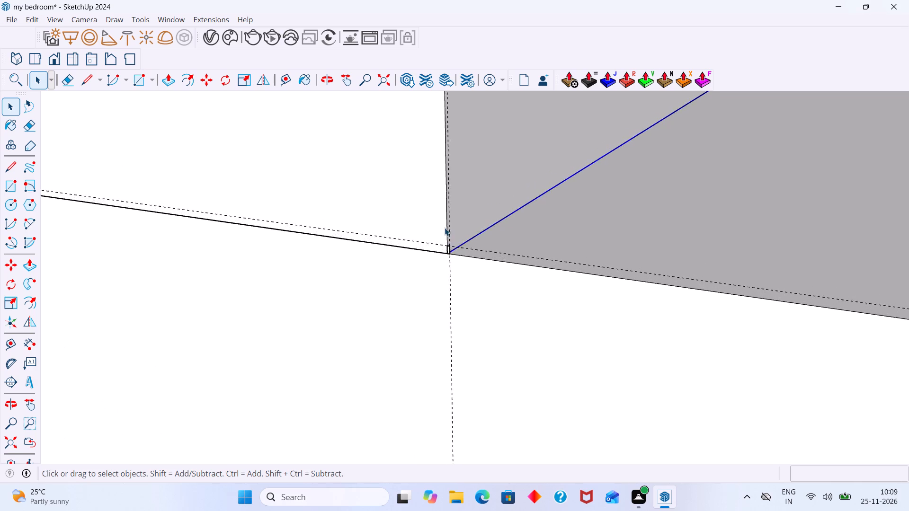
{"action": "scroll", "coordinate": [445, 228], "scroll_direction": "up", "scroll_amount": 20}
{"action": "scroll", "coordinate": [445, 228], "scroll_direction": "up", "scroll_amount": 4}
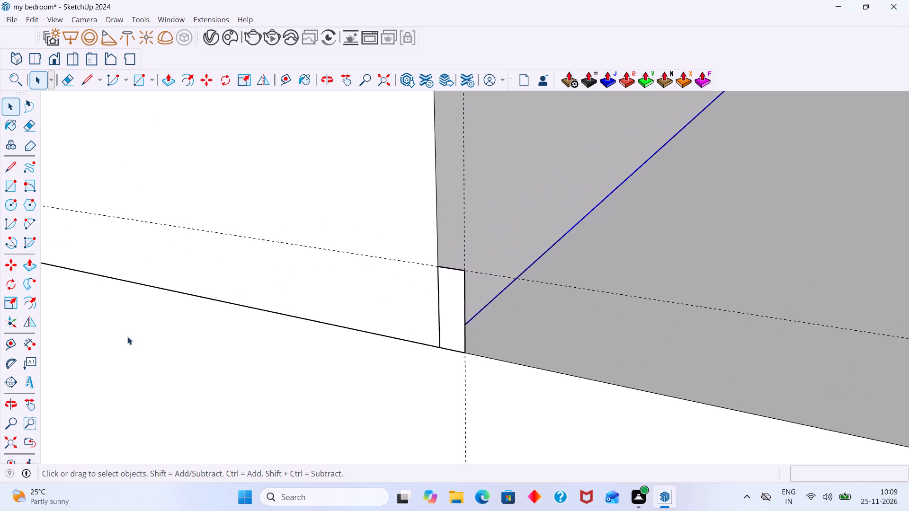
{"action": "left_click", "coordinate": [31, 287]}
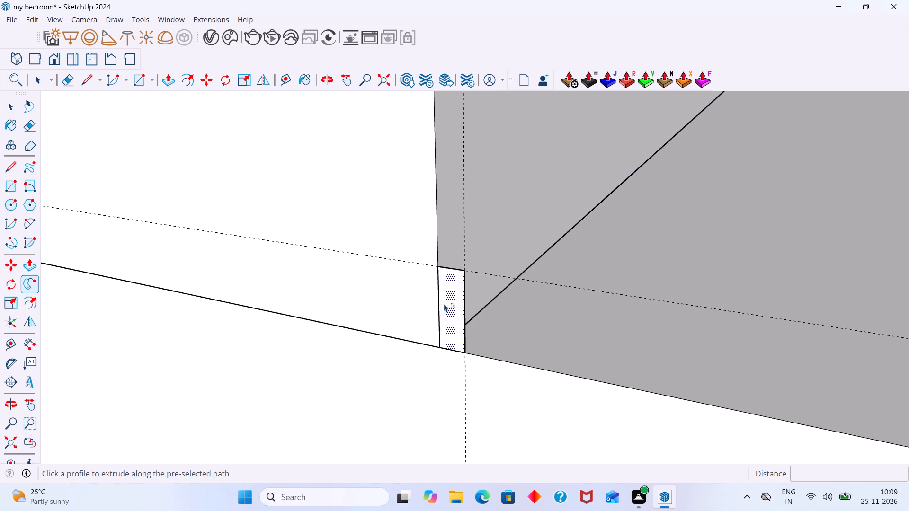
{"action": "left_click", "coordinate": [444, 303]}
{"action": "scroll", "coordinate": [442, 297], "scroll_direction": "down", "scroll_amount": 16}
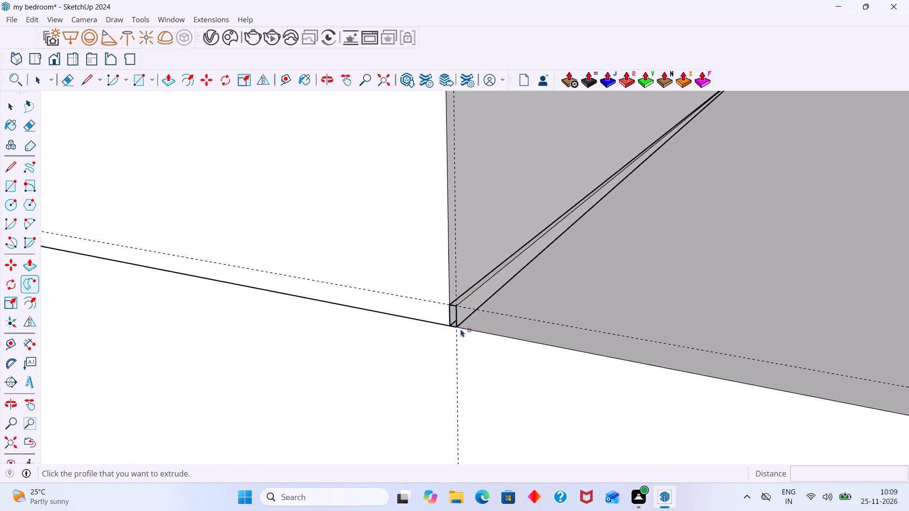
Close the skirting's open end at the two-guide corner with a small rectangle spanning the profile's opposite corners.
{"action": "scroll", "coordinate": [461, 329], "scroll_direction": "down", "scroll_amount": 20}
{"action": "scroll", "coordinate": [461, 329], "scroll_direction": "down", "scroll_amount": 9}
{"action": "middle_click_drag", "start_coordinate": [474, 342], "coordinate": [489, 291]}
{"action": "key", "text": "space"}
{"action": "scroll", "coordinate": [478, 326], "scroll_direction": "up", "scroll_amount": 4}
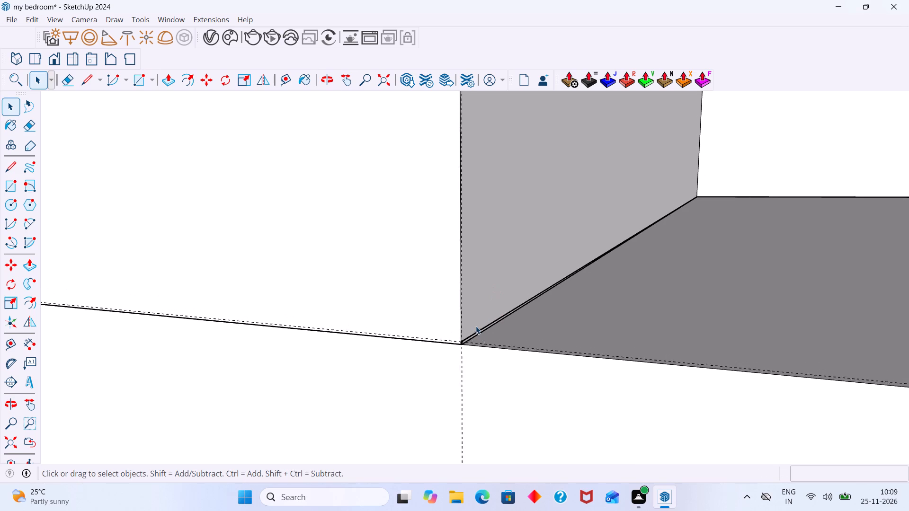
{"action": "scroll", "coordinate": [476, 326], "scroll_direction": "up", "scroll_amount": 19}
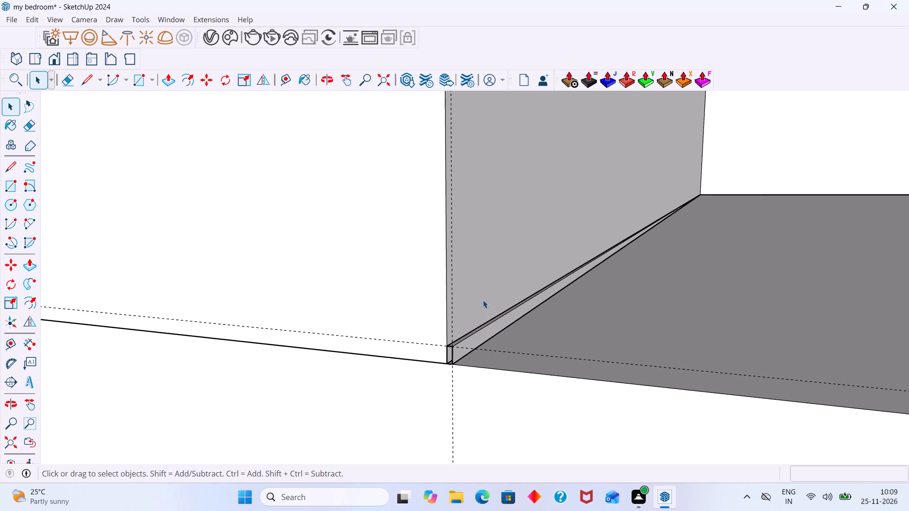
{"action": "middle_click_drag", "start_coordinate": [588, 305], "coordinate": [645, 306]}
{"action": "scroll", "coordinate": [493, 322], "scroll_direction": "up", "scroll_amount": 6}
{"action": "middle_click_drag", "start_coordinate": [464, 344], "coordinate": [533, 285]}
{"action": "key", "text": "r"}
{"action": "scroll", "coordinate": [456, 356], "scroll_direction": "up", "scroll_amount": 5}
{"action": "scroll", "coordinate": [425, 374], "scroll_direction": "down", "scroll_amount": 4}
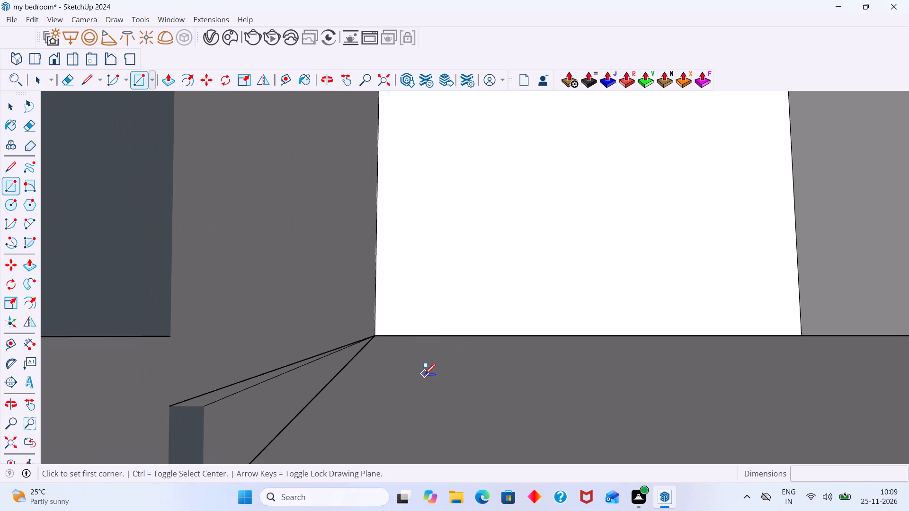
{"action": "scroll", "coordinate": [408, 391], "scroll_direction": "down", "scroll_amount": 6}
{"action": "middle_click_drag", "start_coordinate": [380, 382], "coordinate": [402, 226], "text": "shift"}
{"action": "middle_click_drag", "start_coordinate": [402, 226], "coordinate": [383, 308]}
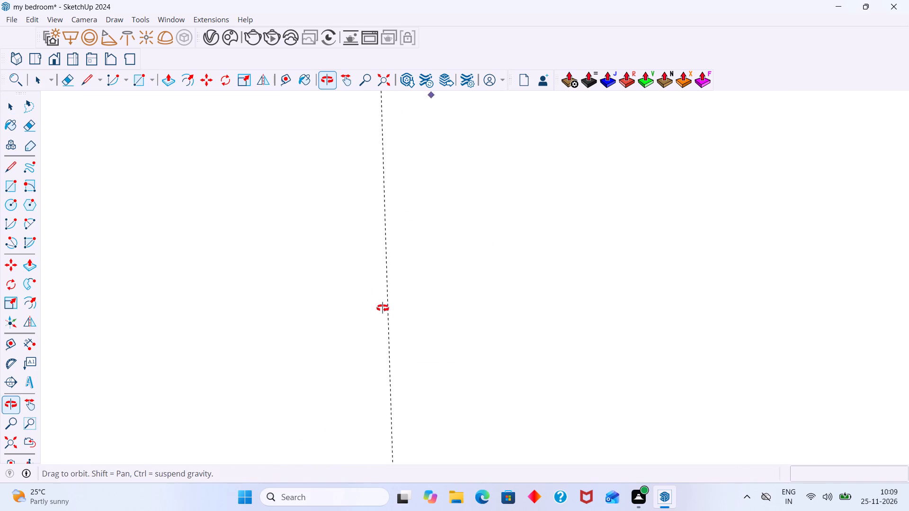
{"action": "middle_click_drag", "start_coordinate": [383, 308], "coordinate": [381, 315]}
{"action": "scroll", "coordinate": [412, 255], "scroll_direction": "down", "scroll_amount": 15}
{"action": "scroll", "coordinate": [419, 250], "scroll_direction": "up", "scroll_amount": 1}
{"action": "middle_click_drag", "start_coordinate": [419, 250], "coordinate": [413, 273]}
{"action": "scroll", "coordinate": [412, 162], "scroll_direction": "up", "scroll_amount": 6}
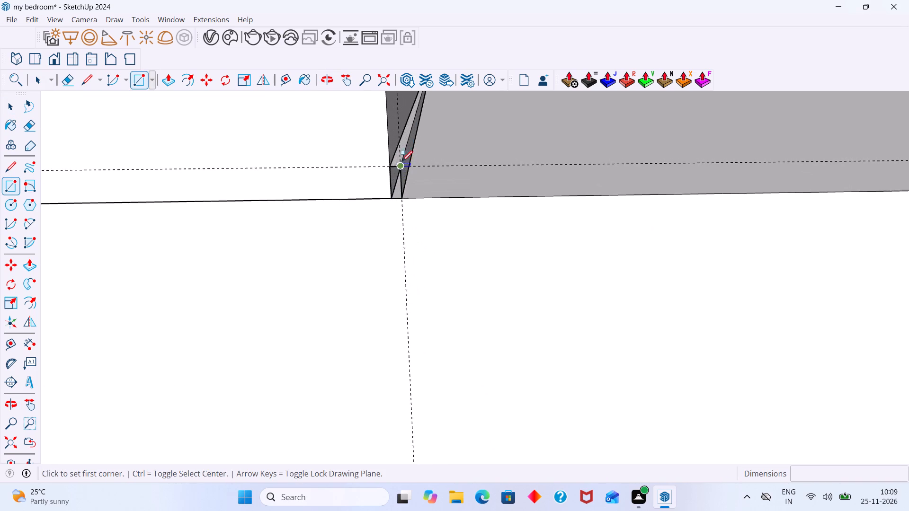
{"action": "scroll", "coordinate": [402, 161], "scroll_direction": "up", "scroll_amount": 7}
{"action": "left_click", "coordinate": [381, 161]}
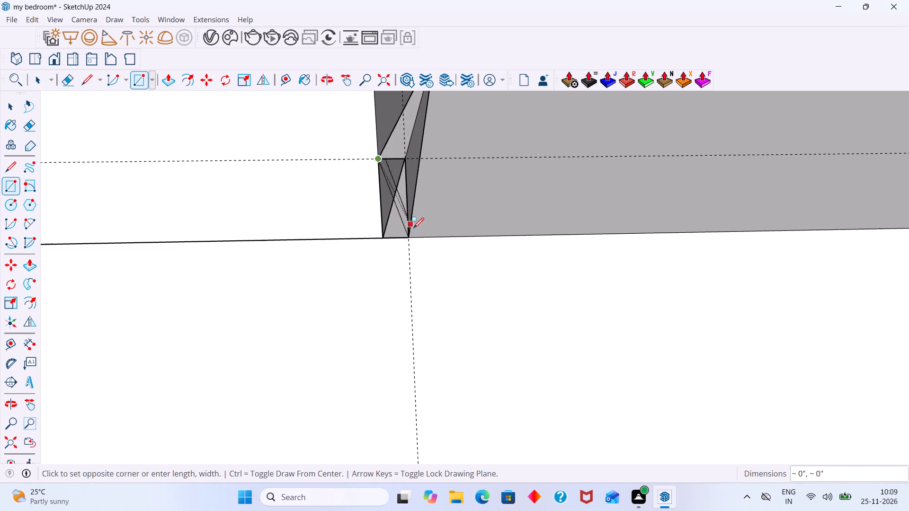
{"action": "left_click", "coordinate": [411, 237]}
{"action": "key", "text": "space"}
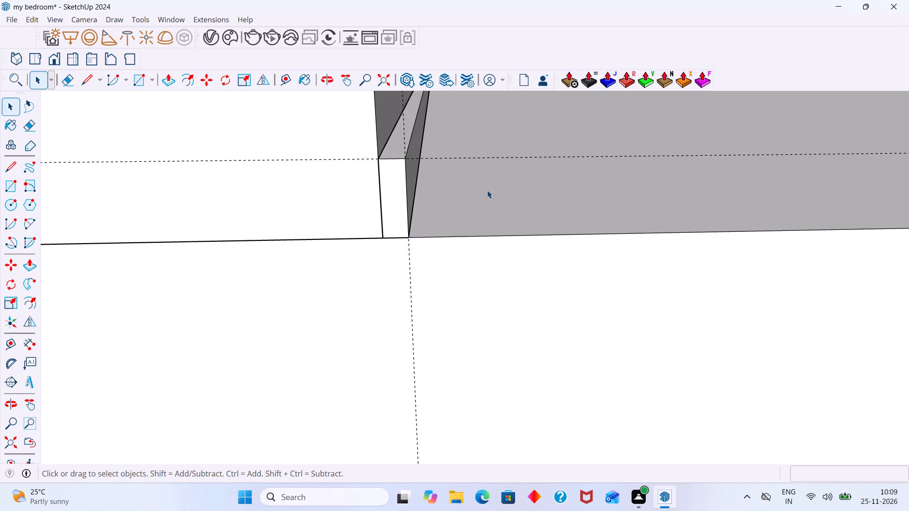
Close the skirting's open end at the opposite side wall's front corner with a matching small rectangle.
{"action": "scroll", "coordinate": [487, 190], "scroll_direction": "down", "scroll_amount": 17}
{"action": "middle_click_drag", "start_coordinate": [484, 197], "coordinate": [295, 225], "text": "shift"}
{"action": "scroll", "coordinate": [295, 224], "scroll_direction": "down", "scroll_amount": 6}
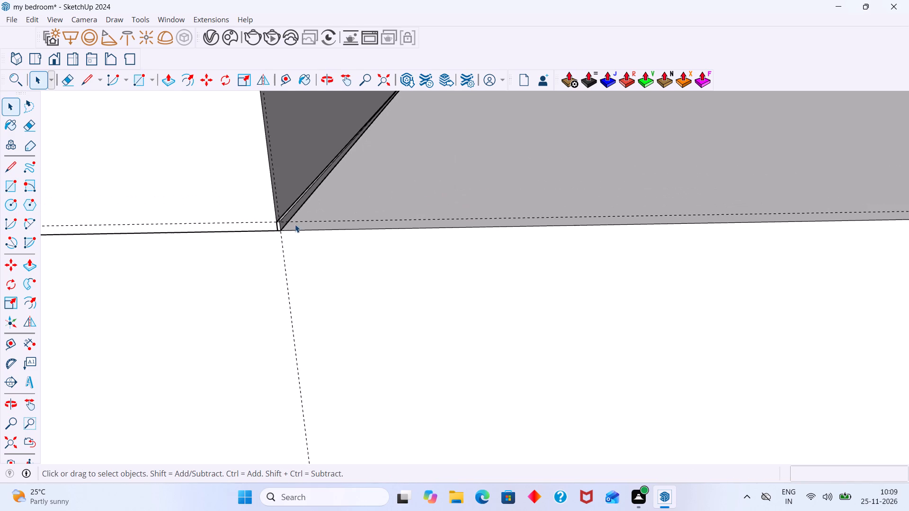
{"action": "scroll", "coordinate": [295, 224], "scroll_direction": "down", "scroll_amount": 20}
{"action": "scroll", "coordinate": [295, 224], "scroll_direction": "down", "scroll_amount": 6}
{"action": "middle_click_drag", "start_coordinate": [406, 237], "coordinate": [75, 288], "text": "shift"}
{"action": "scroll", "coordinate": [296, 243], "scroll_direction": "down", "scroll_amount": 3}
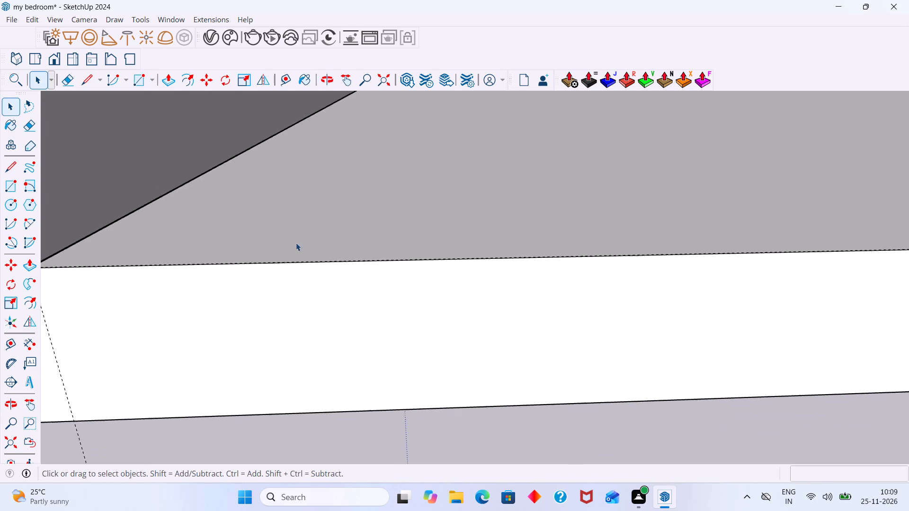
{"action": "scroll", "coordinate": [296, 243], "scroll_direction": "down", "scroll_amount": 11}
{"action": "middle_click_drag", "start_coordinate": [599, 240], "coordinate": [143, 329]}
{"action": "middle_click_drag", "start_coordinate": [642, 240], "coordinate": [84, 308], "text": "shift"}
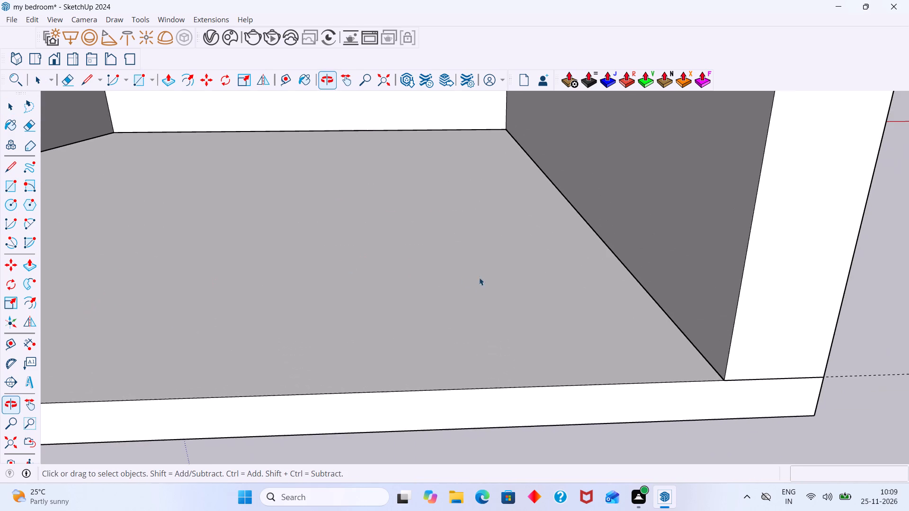
{"action": "scroll", "coordinate": [634, 286], "scroll_direction": "up", "scroll_amount": 17}
{"action": "scroll", "coordinate": [736, 399], "scroll_direction": "down", "scroll_amount": 9}
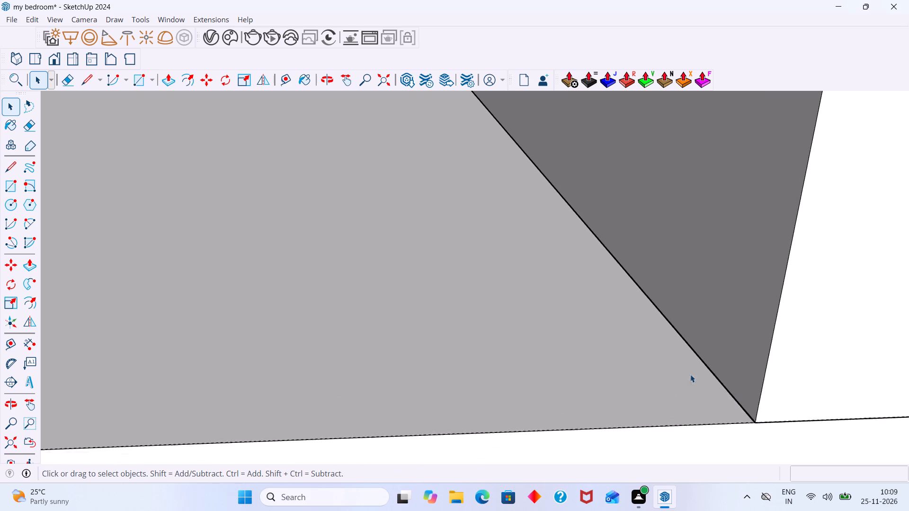
{"action": "scroll", "coordinate": [690, 374], "scroll_direction": "down", "scroll_amount": 9}
{"action": "scroll", "coordinate": [685, 364], "scroll_direction": "up", "scroll_amount": 20}
{"action": "scroll", "coordinate": [685, 364], "scroll_direction": "up", "scroll_amount": 10}
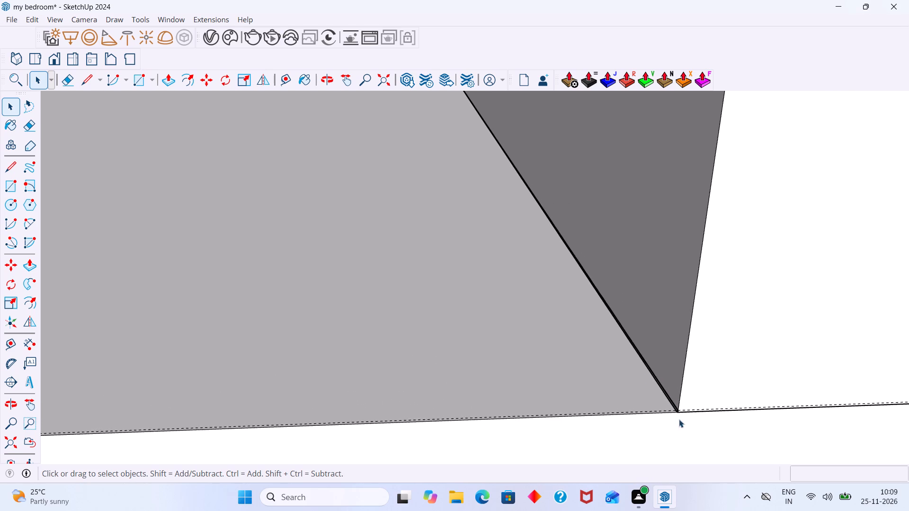
{"action": "scroll", "coordinate": [679, 419], "scroll_direction": "up", "scroll_amount": 20}
{"action": "scroll", "coordinate": [679, 419], "scroll_direction": "up", "scroll_amount": 7}
{"action": "middle_click_drag", "start_coordinate": [690, 400], "coordinate": [694, 291]}
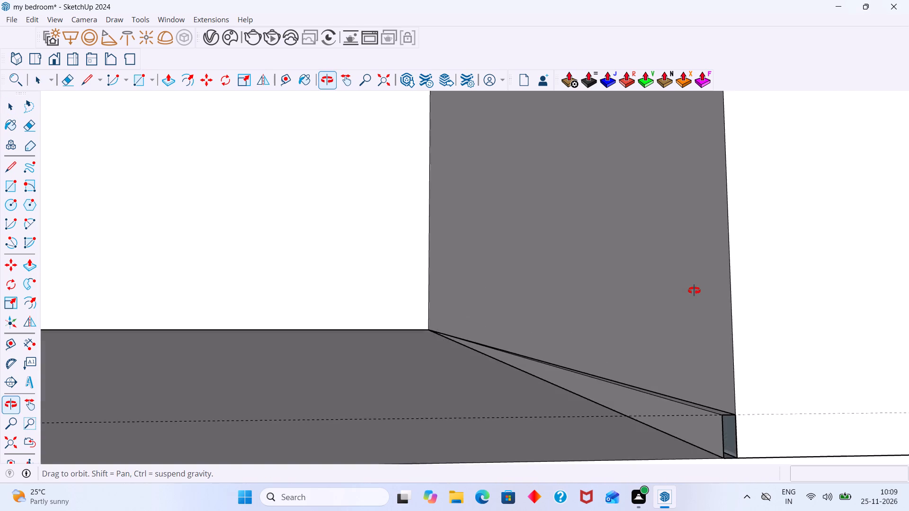
{"action": "middle_click_drag", "start_coordinate": [694, 291], "coordinate": [644, 313]}
{"action": "scroll", "coordinate": [644, 313], "scroll_direction": "up", "scroll_amount": 1}
{"action": "middle_click_drag", "start_coordinate": [640, 304], "coordinate": [600, 223], "text": "shift"}
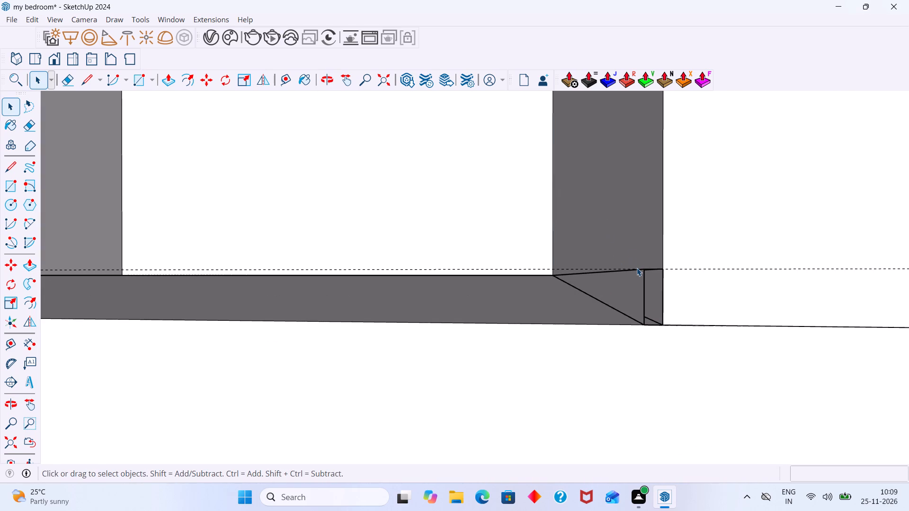
{"action": "key", "text": "r"}
{"action": "scroll", "coordinate": [651, 283], "scroll_direction": "up", "scroll_amount": 4}
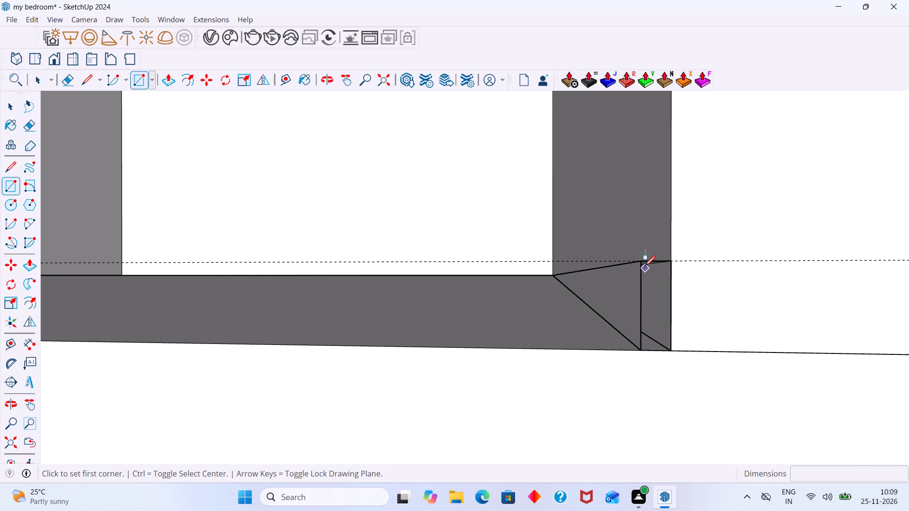
{"action": "left_click", "coordinate": [644, 263]}
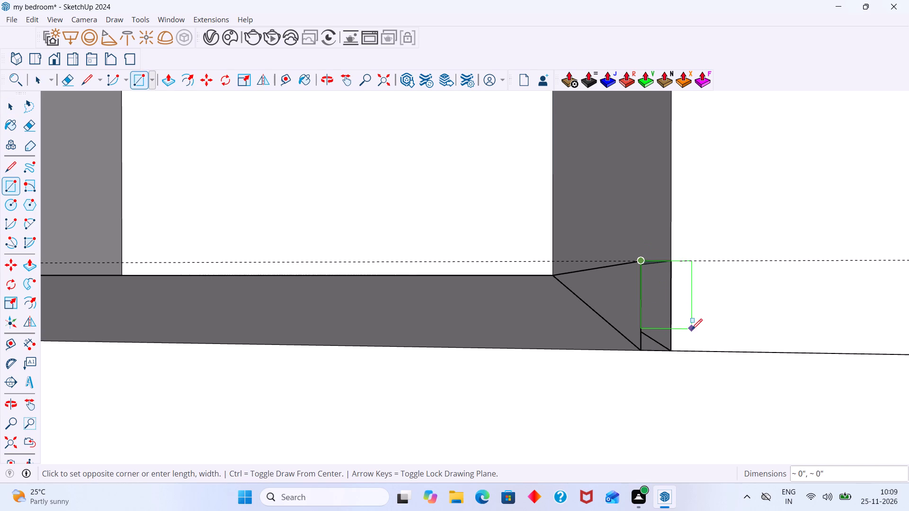
{"action": "scroll", "coordinate": [681, 343], "scroll_direction": "up", "scroll_amount": 7}
{"action": "scroll", "coordinate": [680, 343], "scroll_direction": "down", "scroll_amount": 5}
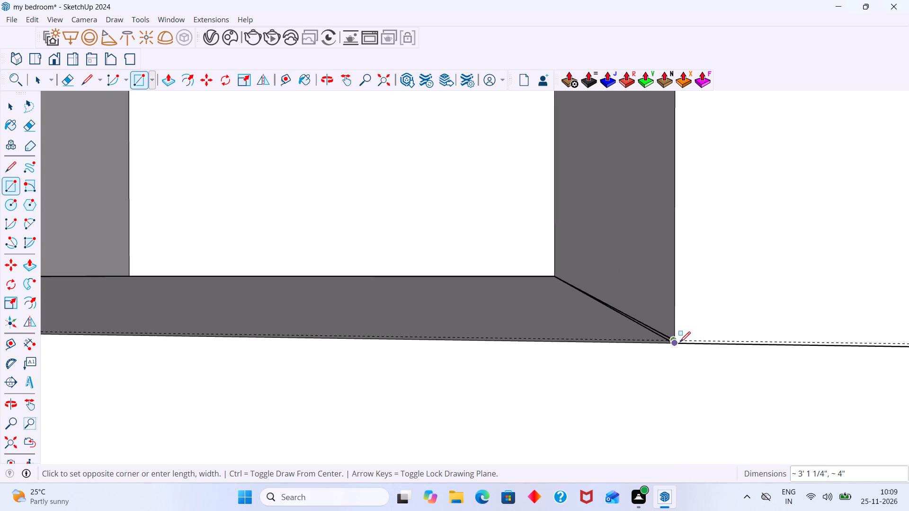
{"action": "middle_click_drag", "start_coordinate": [684, 351], "coordinate": [696, 348]}
{"action": "scroll", "coordinate": [678, 343], "scroll_direction": "up", "scroll_amount": 20}
{"action": "scroll", "coordinate": [678, 343], "scroll_direction": "up", "scroll_amount": 1}
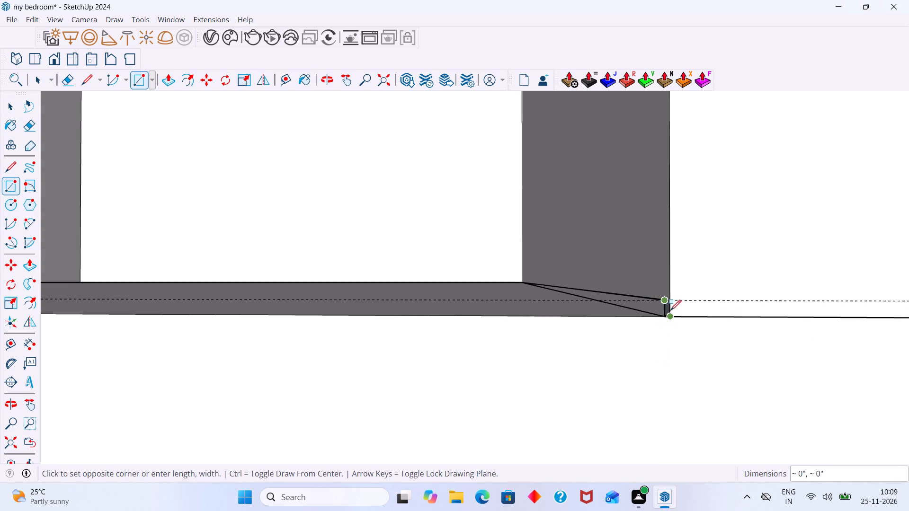
{"action": "scroll", "coordinate": [670, 310], "scroll_direction": "up", "scroll_amount": 17}
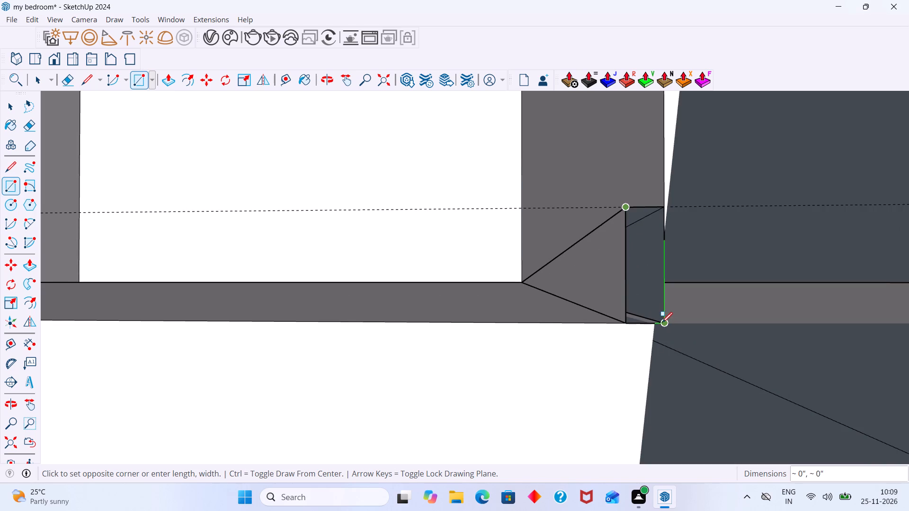
{"action": "scroll", "coordinate": [661, 323], "scroll_direction": "down", "scroll_amount": 2}
{"action": "left_click", "coordinate": [665, 321]}
{"action": "key", "text": "space"}
{"action": "scroll", "coordinate": [548, 340], "scroll_direction": "down", "scroll_amount": 4}
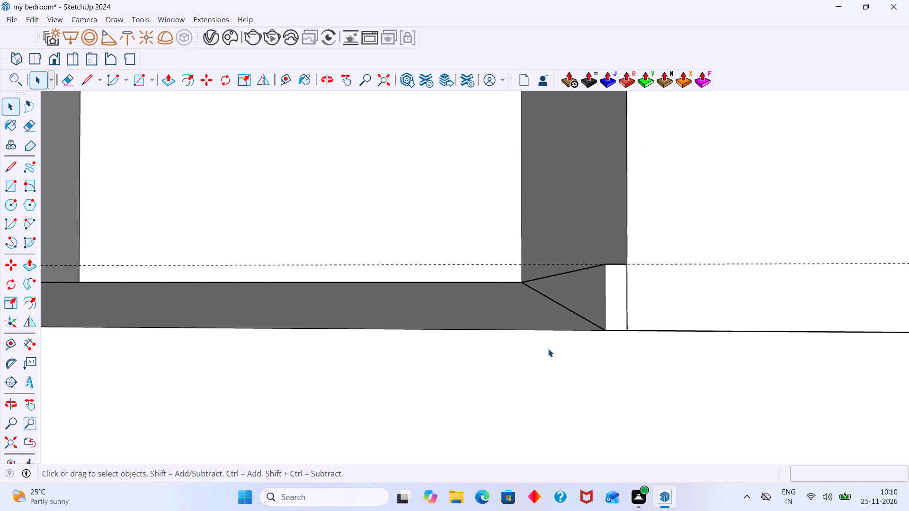
Delete the horizontal guide running across the room's front at skirting height.
{"action": "scroll", "coordinate": [548, 349], "scroll_direction": "down", "scroll_amount": 20}
{"action": "scroll", "coordinate": [548, 349], "scroll_direction": "down", "scroll_amount": 20}
{"action": "scroll", "coordinate": [548, 349], "scroll_direction": "down", "scroll_amount": 11}
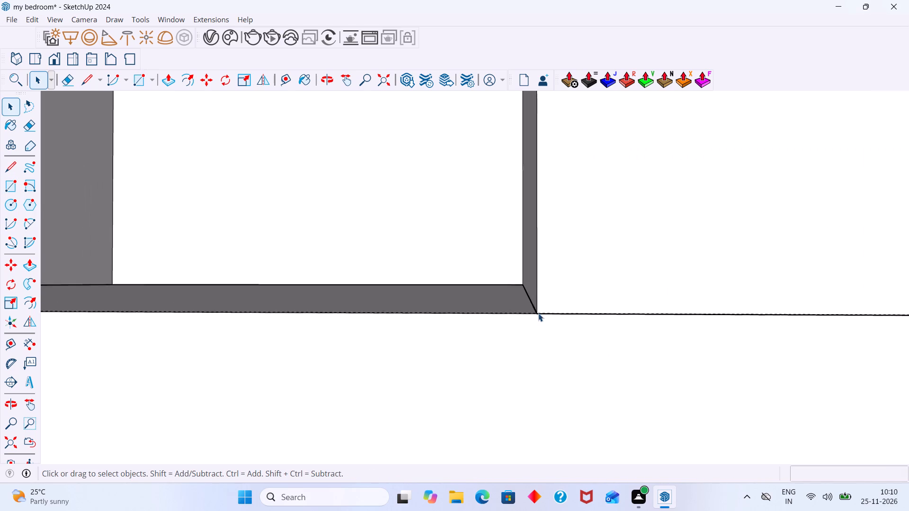
{"action": "scroll", "coordinate": [538, 313], "scroll_direction": "down", "scroll_amount": 20}
{"action": "middle_click_drag", "start_coordinate": [597, 315], "coordinate": [598, 384]}
{"action": "scroll", "coordinate": [615, 361], "scroll_direction": "down", "scroll_amount": 13}
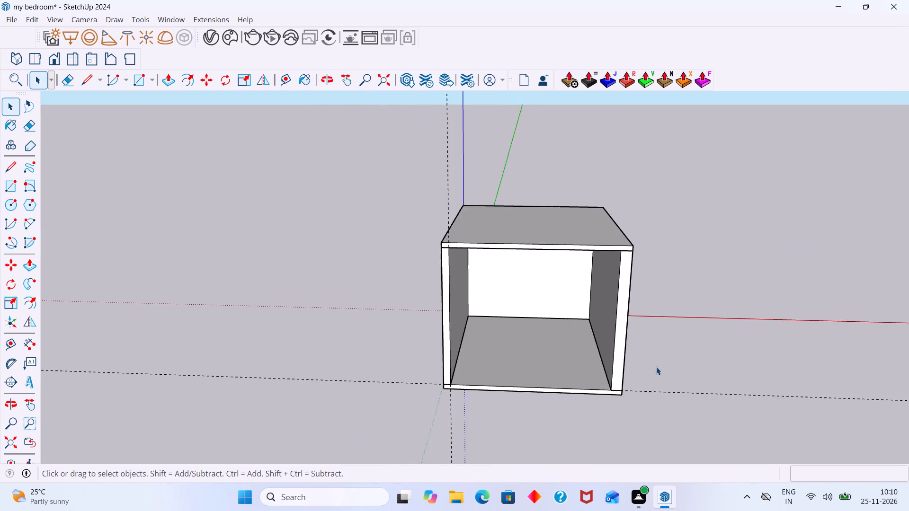
{"action": "scroll", "coordinate": [664, 386], "scroll_direction": "up", "scroll_amount": 7}
{"action": "left_click", "coordinate": [684, 396]}
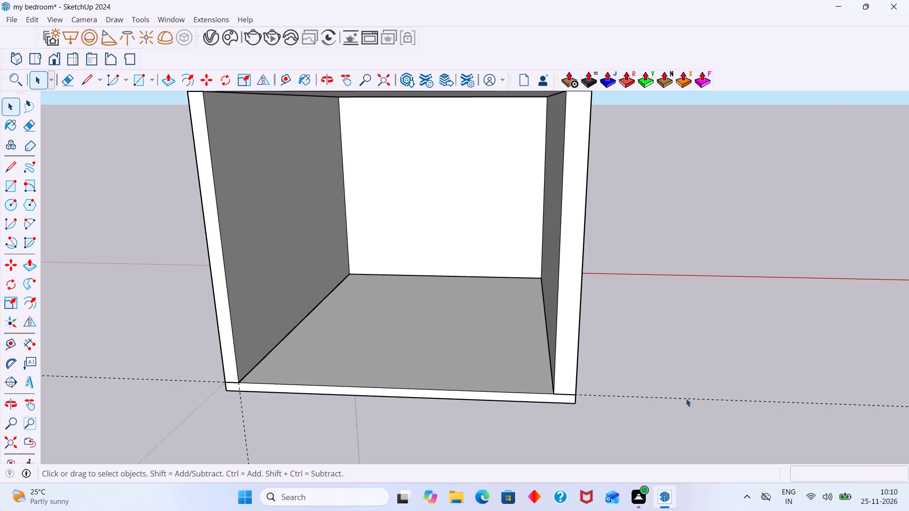
{"action": "double_click", "coordinate": [686, 398]}
{"action": "key", "text": "Delete"}
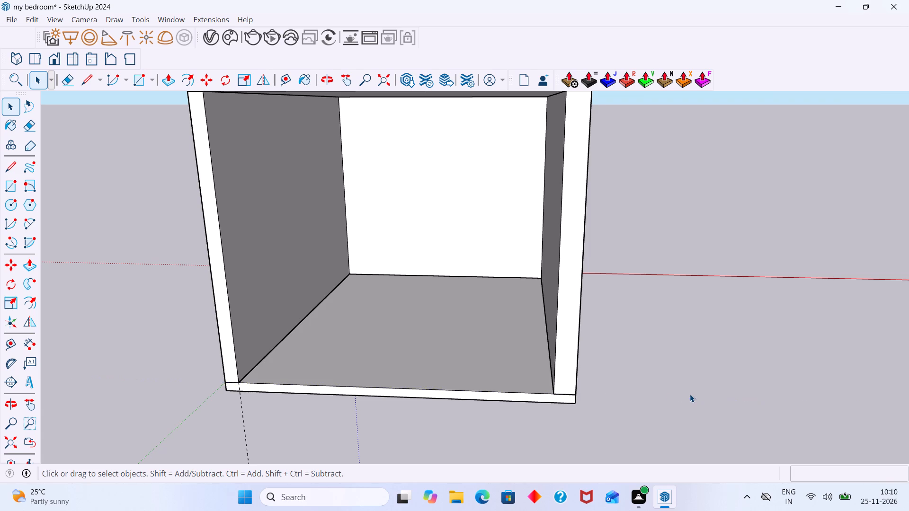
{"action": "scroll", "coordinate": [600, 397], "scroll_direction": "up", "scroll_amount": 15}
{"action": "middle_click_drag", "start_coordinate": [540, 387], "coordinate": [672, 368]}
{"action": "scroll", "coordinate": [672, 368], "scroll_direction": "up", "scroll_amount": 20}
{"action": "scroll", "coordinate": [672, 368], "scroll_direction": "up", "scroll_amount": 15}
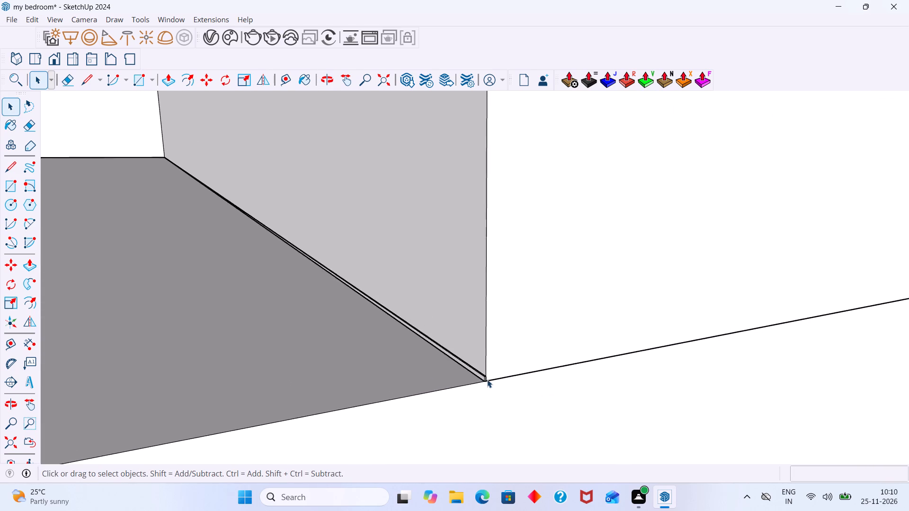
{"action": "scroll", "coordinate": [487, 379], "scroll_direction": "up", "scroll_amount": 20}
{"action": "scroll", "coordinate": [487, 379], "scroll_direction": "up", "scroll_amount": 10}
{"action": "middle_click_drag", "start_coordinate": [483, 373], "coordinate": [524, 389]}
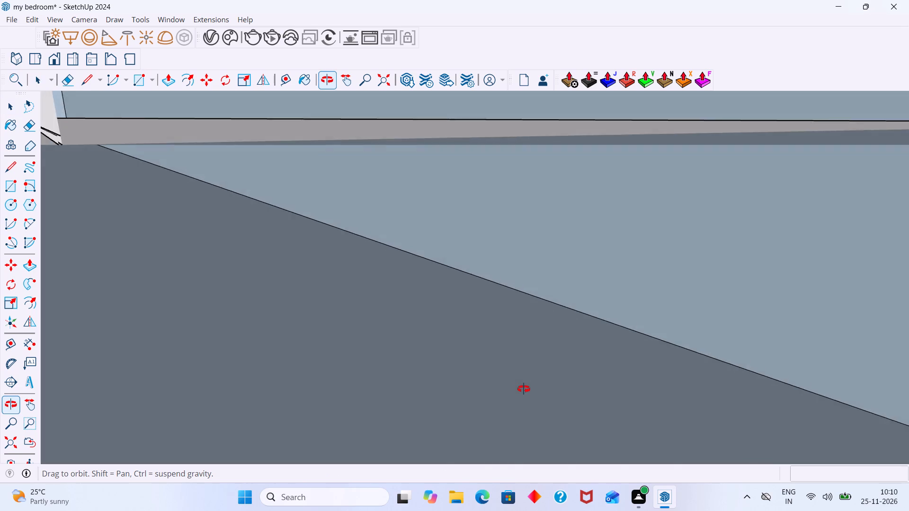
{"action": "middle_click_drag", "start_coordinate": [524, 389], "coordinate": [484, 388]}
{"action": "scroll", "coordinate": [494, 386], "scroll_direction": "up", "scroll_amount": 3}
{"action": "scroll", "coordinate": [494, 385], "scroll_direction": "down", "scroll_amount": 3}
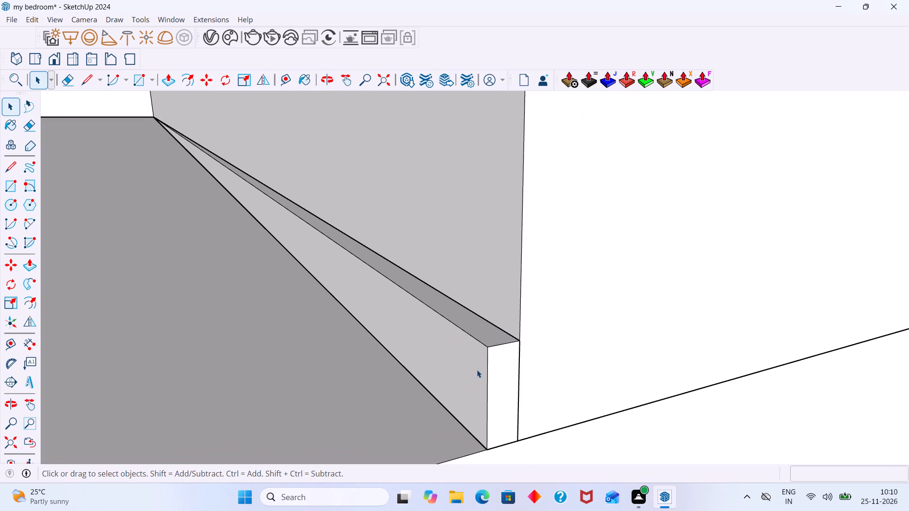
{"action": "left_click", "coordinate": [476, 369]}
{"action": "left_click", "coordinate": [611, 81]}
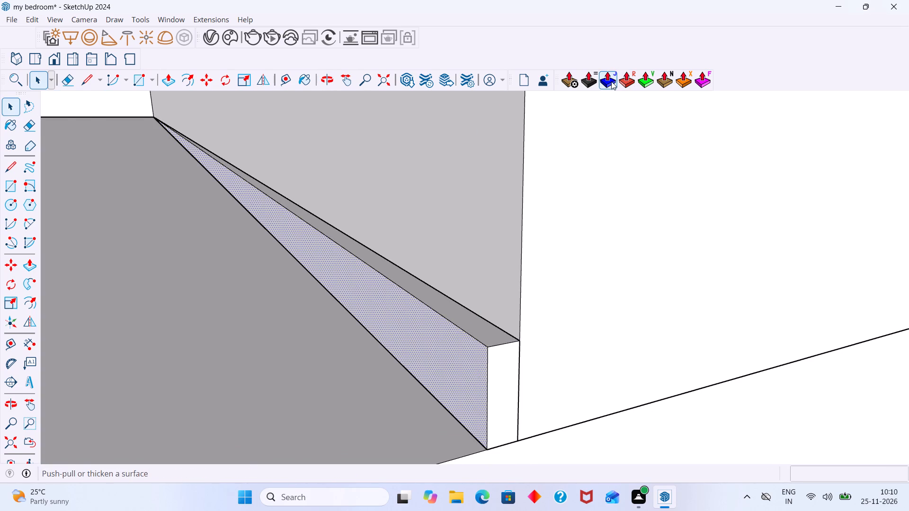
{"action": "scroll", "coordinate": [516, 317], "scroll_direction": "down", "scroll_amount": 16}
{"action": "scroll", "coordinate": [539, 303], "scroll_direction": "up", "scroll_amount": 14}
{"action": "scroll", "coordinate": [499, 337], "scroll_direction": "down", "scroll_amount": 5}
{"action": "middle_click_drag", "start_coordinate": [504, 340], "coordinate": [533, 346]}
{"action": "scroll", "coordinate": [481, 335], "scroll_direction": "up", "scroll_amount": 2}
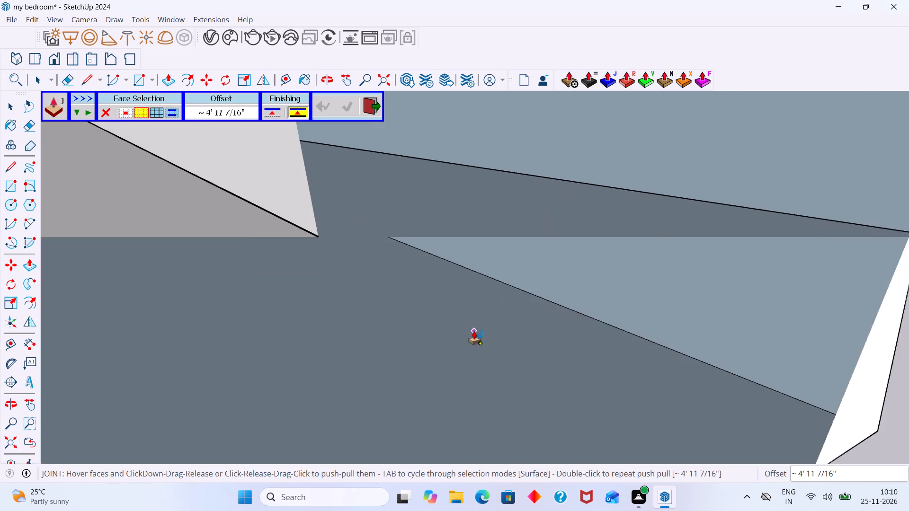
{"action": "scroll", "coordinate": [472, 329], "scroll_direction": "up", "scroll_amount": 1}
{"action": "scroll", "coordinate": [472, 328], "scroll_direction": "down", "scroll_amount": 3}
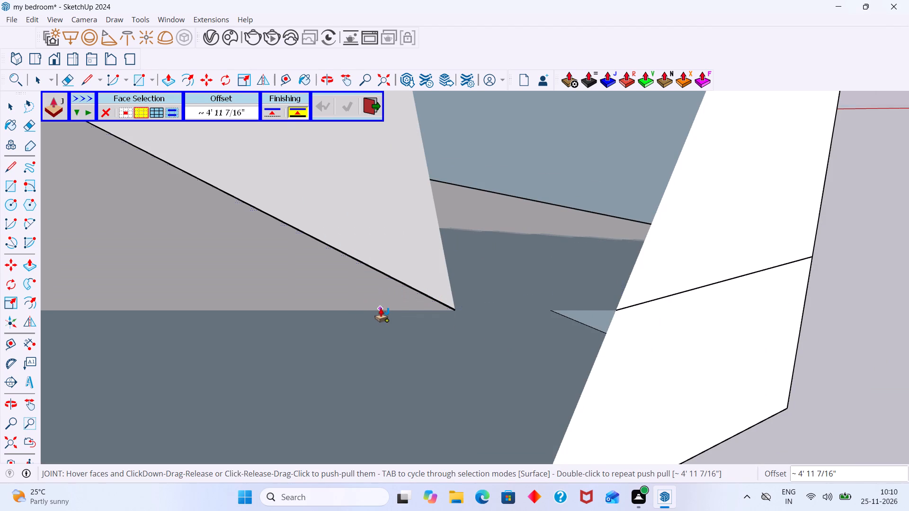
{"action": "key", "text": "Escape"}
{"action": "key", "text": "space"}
Examine the skirting strip along the side wall and its front end from close up.
{"action": "scroll", "coordinate": [503, 281], "scroll_direction": "down", "scroll_amount": 6}
{"action": "scroll", "coordinate": [486, 302], "scroll_direction": "up", "scroll_amount": 11}
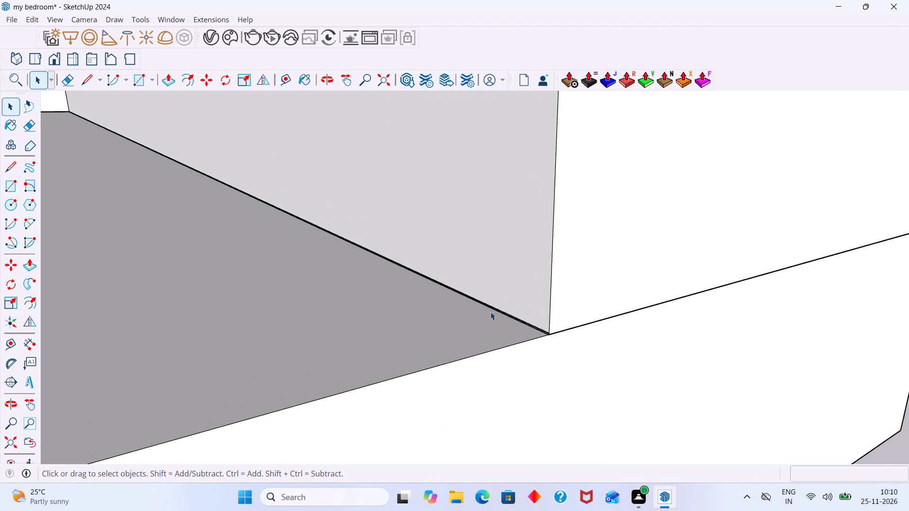
{"action": "scroll", "coordinate": [490, 312], "scroll_direction": "up", "scroll_amount": 18}
{"action": "middle_click_drag", "start_coordinate": [499, 307], "coordinate": [533, 311]}
{"action": "scroll", "coordinate": [532, 310], "scroll_direction": "up", "scroll_amount": 1}
{"action": "scroll", "coordinate": [532, 310], "scroll_direction": "down", "scroll_amount": 13}
{"action": "middle_click_drag", "start_coordinate": [600, 327], "coordinate": [766, 329]}
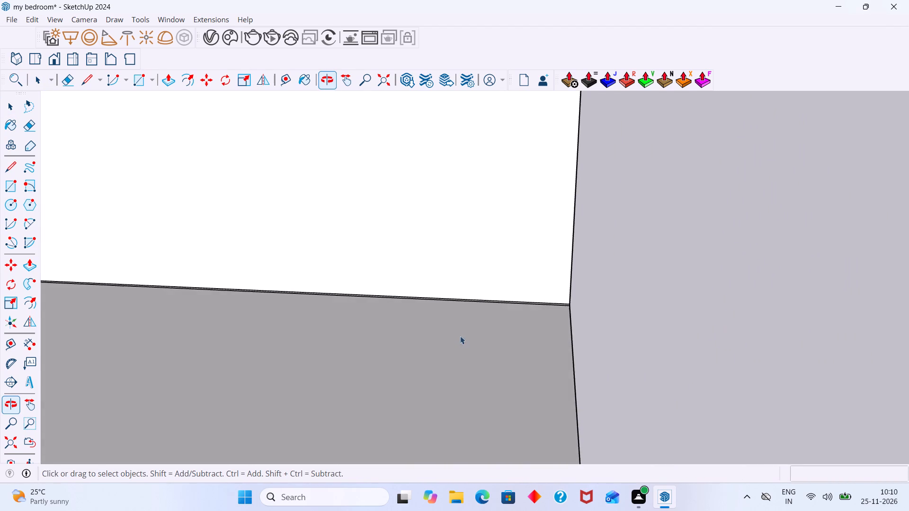
{"action": "scroll", "coordinate": [452, 322], "scroll_direction": "up", "scroll_amount": 20}
{"action": "scroll", "coordinate": [452, 322], "scroll_direction": "up", "scroll_amount": 7}
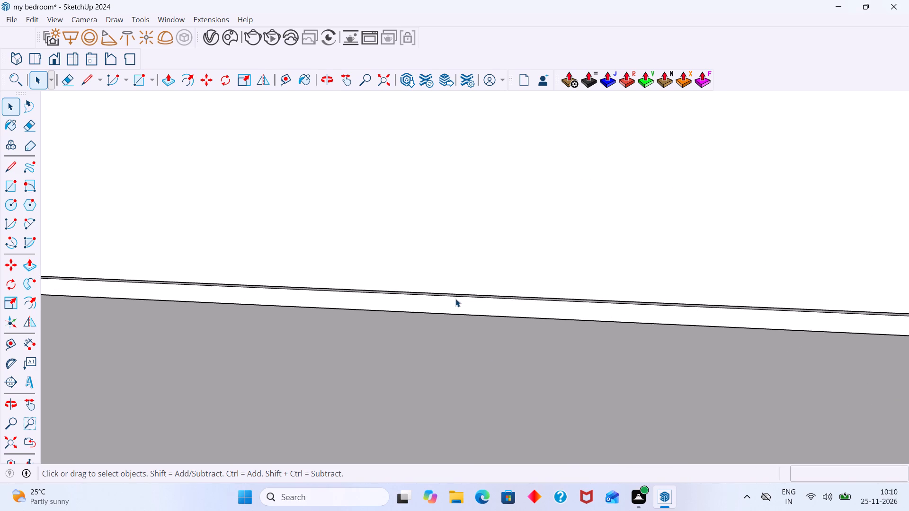
{"action": "scroll", "coordinate": [455, 299], "scroll_direction": "up", "scroll_amount": 3}
{"action": "middle_click_drag", "start_coordinate": [454, 301], "coordinate": [353, 340]}
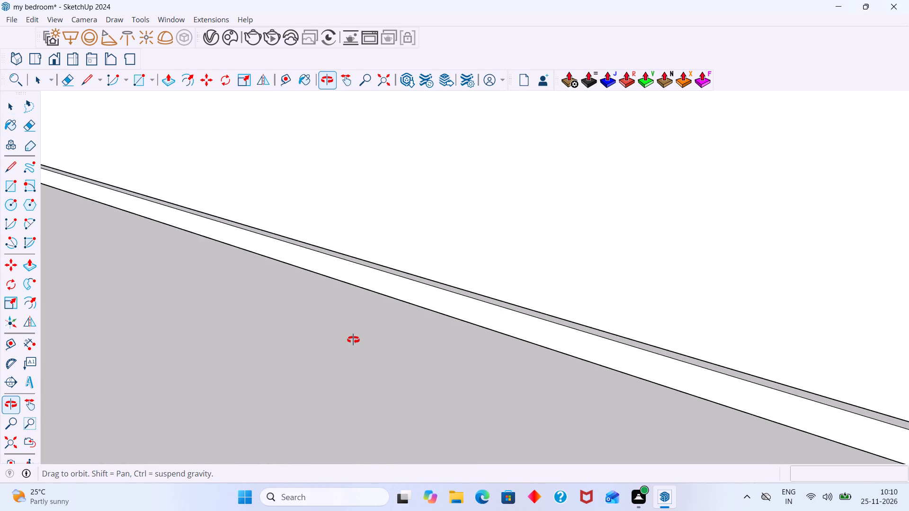
{"action": "middle_click_drag", "start_coordinate": [353, 340], "coordinate": [358, 333]}
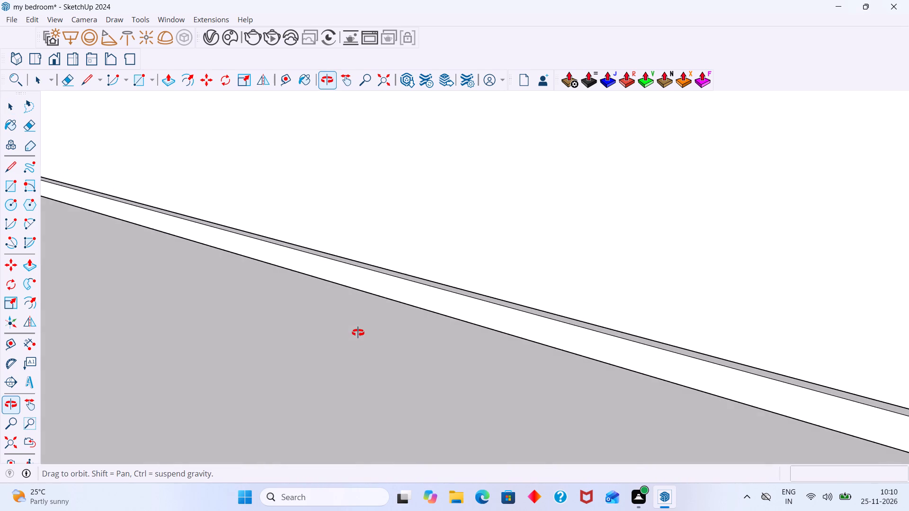
{"action": "middle_click_drag", "start_coordinate": [358, 333], "coordinate": [363, 329]}
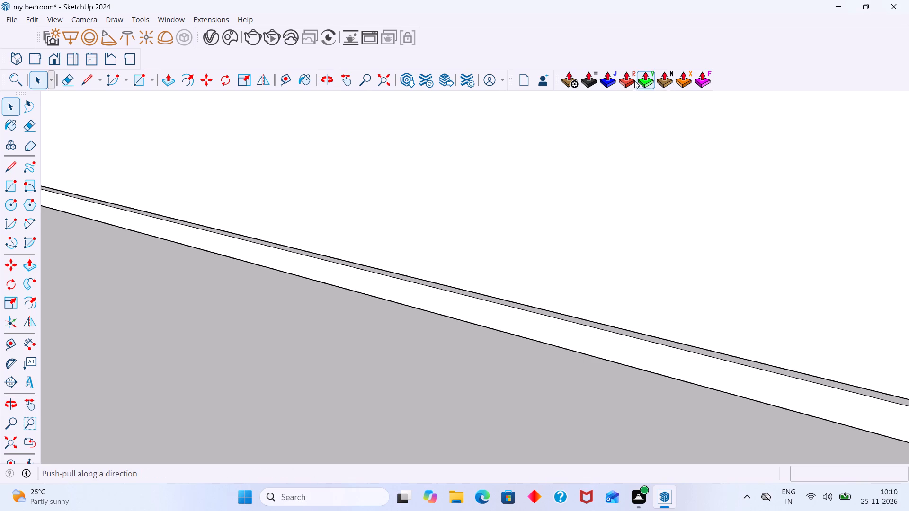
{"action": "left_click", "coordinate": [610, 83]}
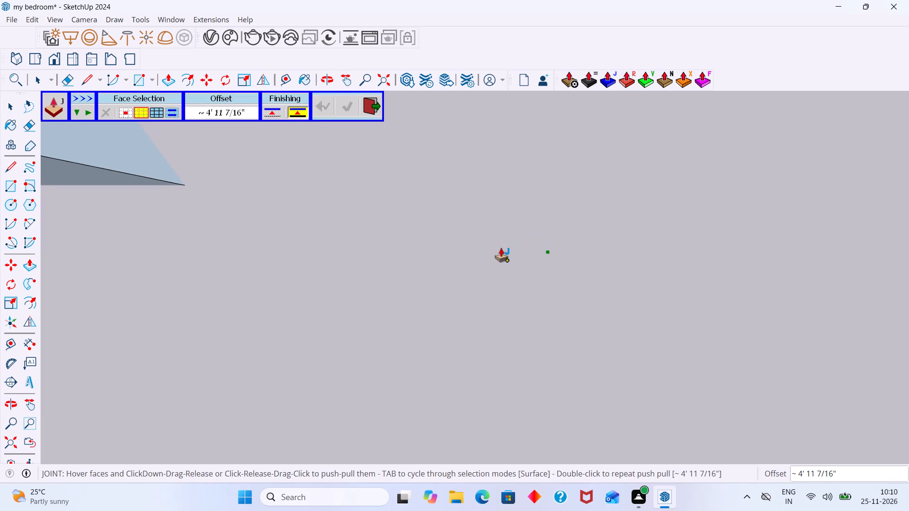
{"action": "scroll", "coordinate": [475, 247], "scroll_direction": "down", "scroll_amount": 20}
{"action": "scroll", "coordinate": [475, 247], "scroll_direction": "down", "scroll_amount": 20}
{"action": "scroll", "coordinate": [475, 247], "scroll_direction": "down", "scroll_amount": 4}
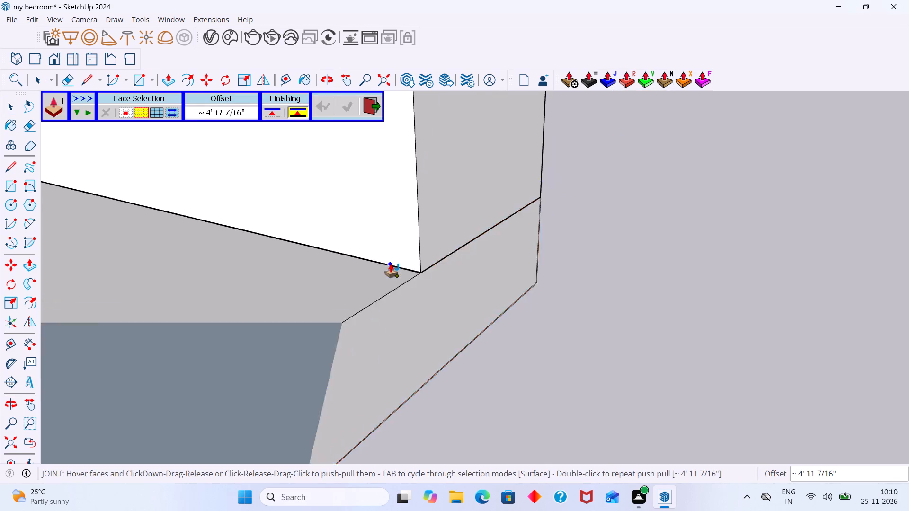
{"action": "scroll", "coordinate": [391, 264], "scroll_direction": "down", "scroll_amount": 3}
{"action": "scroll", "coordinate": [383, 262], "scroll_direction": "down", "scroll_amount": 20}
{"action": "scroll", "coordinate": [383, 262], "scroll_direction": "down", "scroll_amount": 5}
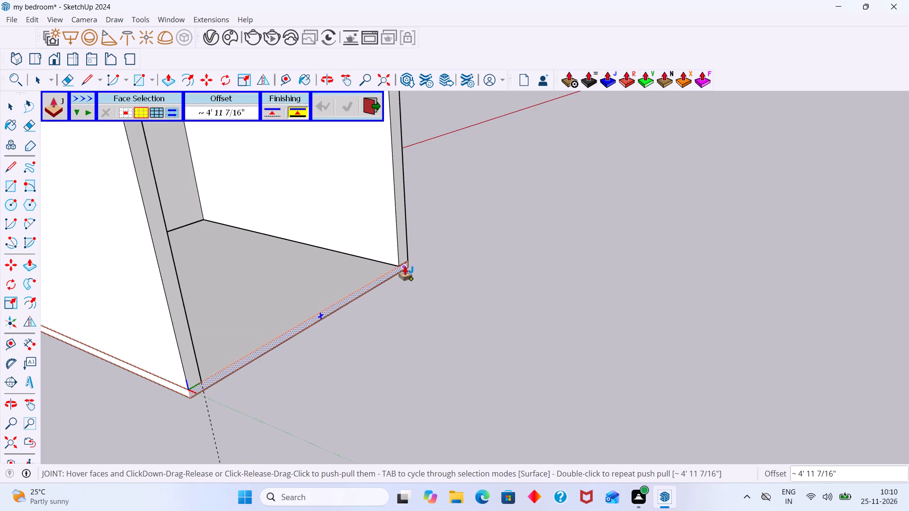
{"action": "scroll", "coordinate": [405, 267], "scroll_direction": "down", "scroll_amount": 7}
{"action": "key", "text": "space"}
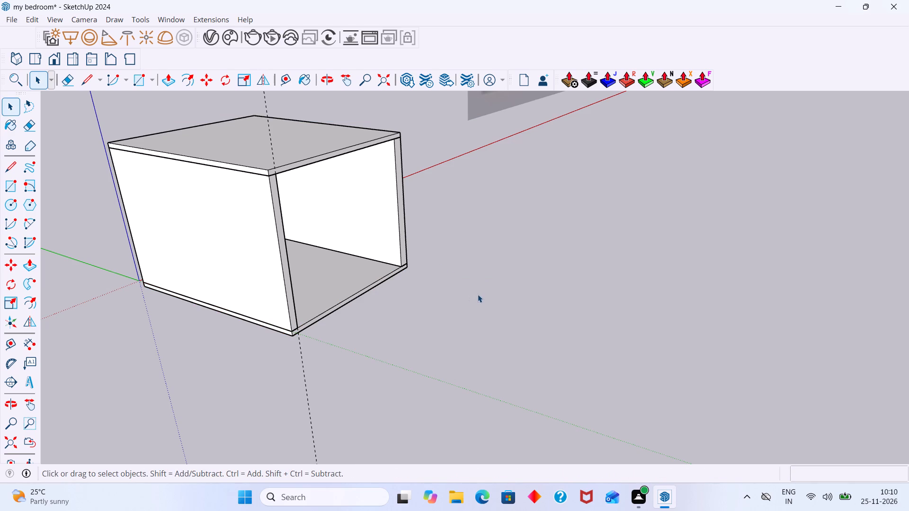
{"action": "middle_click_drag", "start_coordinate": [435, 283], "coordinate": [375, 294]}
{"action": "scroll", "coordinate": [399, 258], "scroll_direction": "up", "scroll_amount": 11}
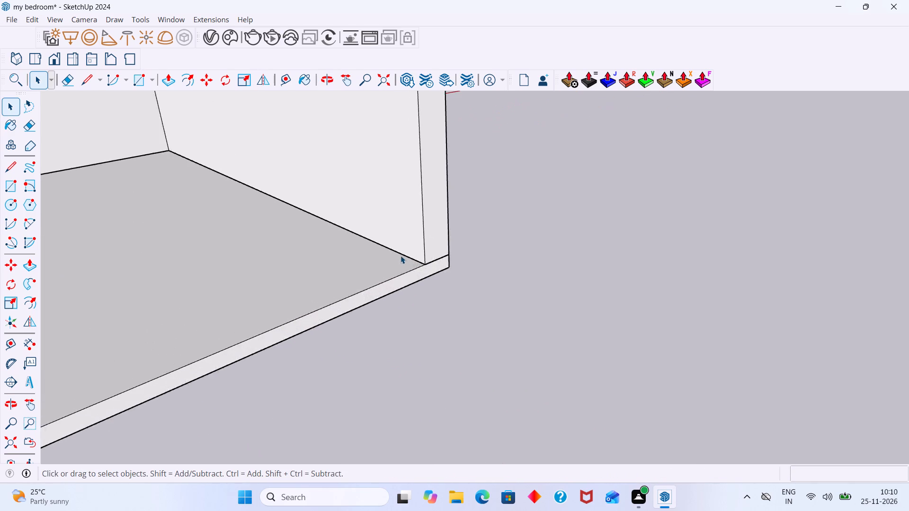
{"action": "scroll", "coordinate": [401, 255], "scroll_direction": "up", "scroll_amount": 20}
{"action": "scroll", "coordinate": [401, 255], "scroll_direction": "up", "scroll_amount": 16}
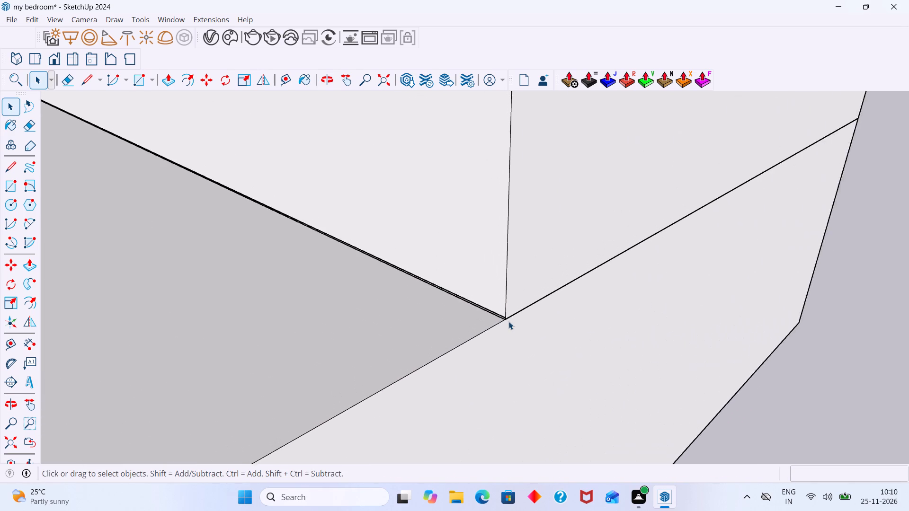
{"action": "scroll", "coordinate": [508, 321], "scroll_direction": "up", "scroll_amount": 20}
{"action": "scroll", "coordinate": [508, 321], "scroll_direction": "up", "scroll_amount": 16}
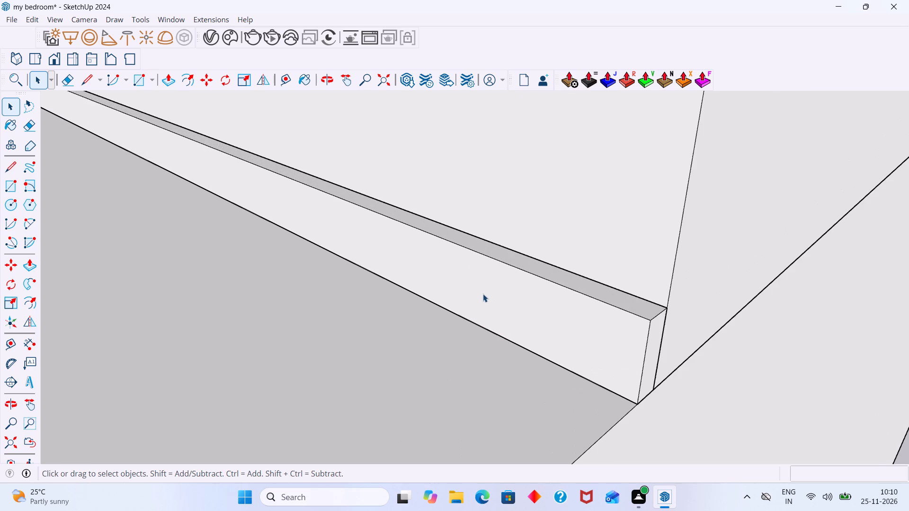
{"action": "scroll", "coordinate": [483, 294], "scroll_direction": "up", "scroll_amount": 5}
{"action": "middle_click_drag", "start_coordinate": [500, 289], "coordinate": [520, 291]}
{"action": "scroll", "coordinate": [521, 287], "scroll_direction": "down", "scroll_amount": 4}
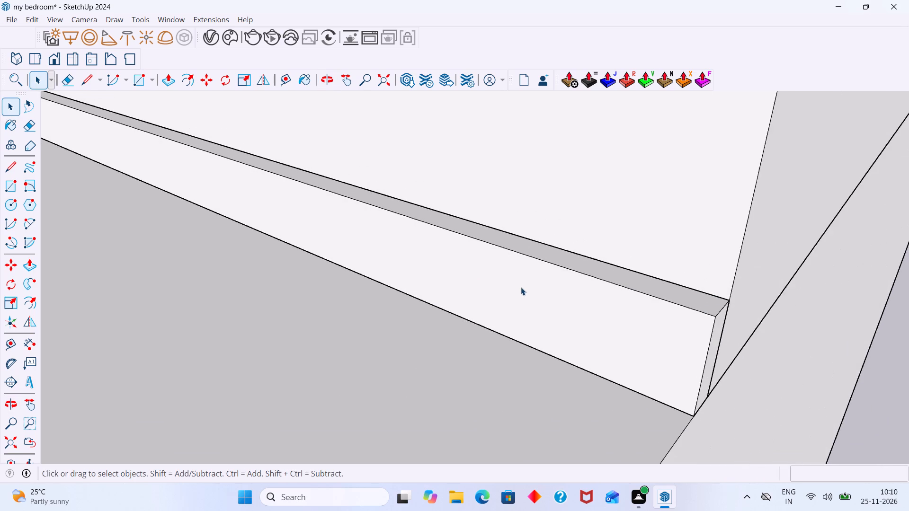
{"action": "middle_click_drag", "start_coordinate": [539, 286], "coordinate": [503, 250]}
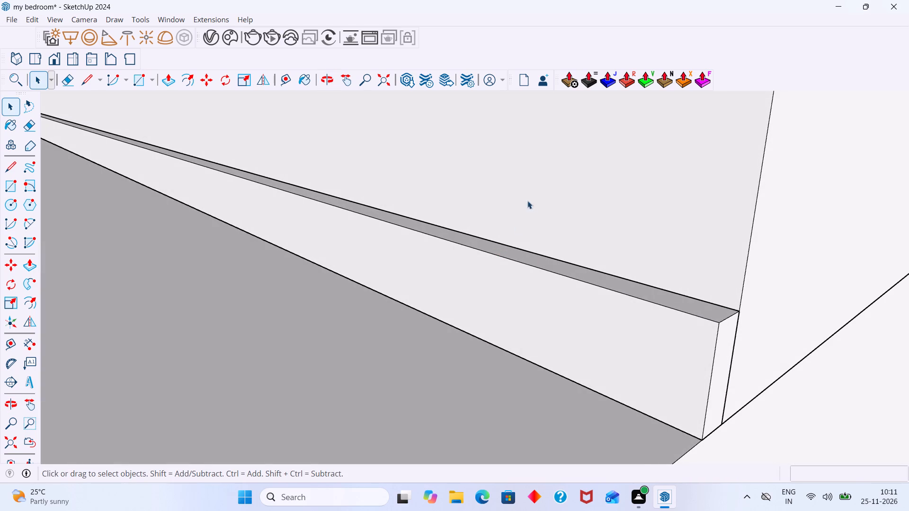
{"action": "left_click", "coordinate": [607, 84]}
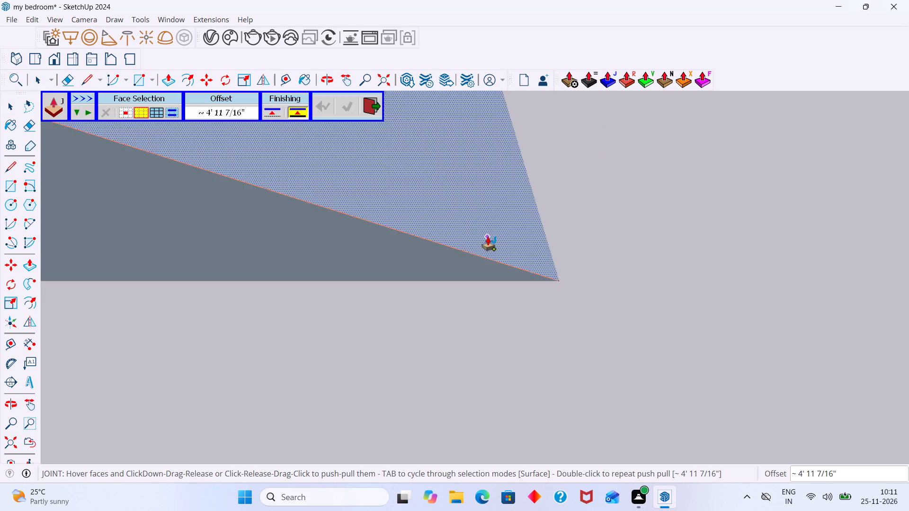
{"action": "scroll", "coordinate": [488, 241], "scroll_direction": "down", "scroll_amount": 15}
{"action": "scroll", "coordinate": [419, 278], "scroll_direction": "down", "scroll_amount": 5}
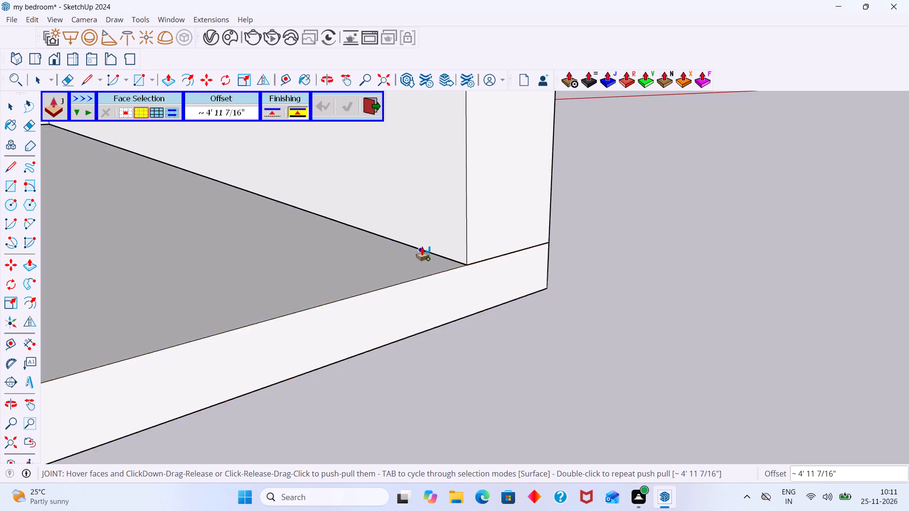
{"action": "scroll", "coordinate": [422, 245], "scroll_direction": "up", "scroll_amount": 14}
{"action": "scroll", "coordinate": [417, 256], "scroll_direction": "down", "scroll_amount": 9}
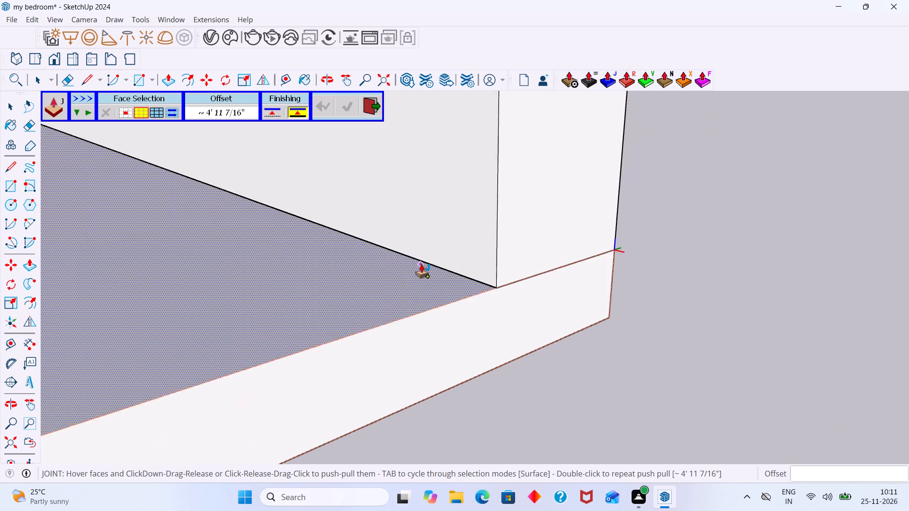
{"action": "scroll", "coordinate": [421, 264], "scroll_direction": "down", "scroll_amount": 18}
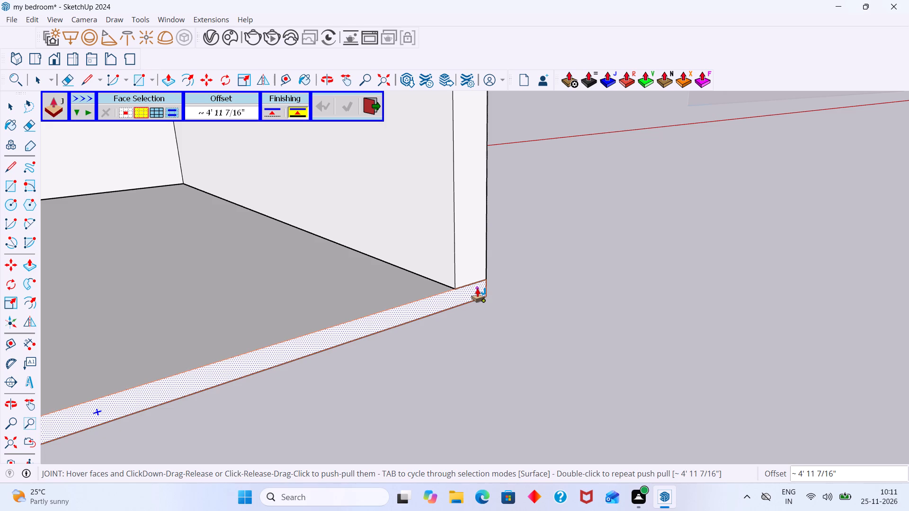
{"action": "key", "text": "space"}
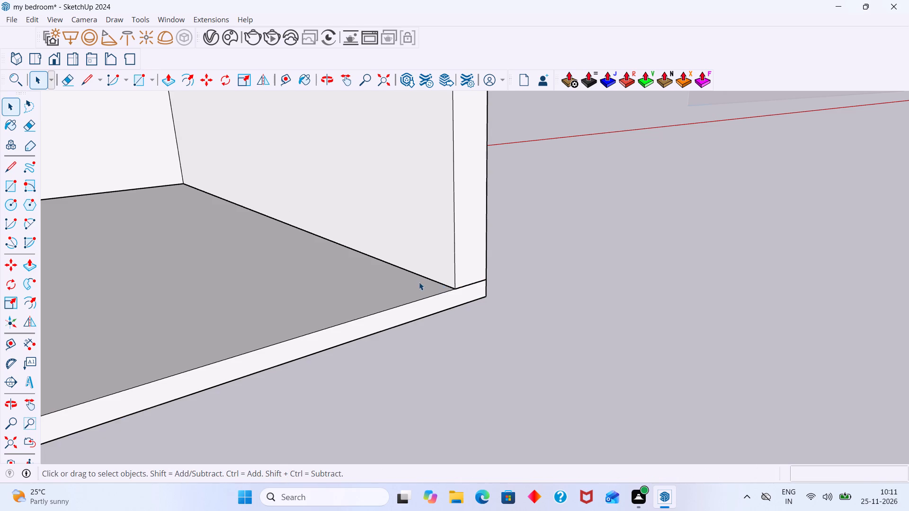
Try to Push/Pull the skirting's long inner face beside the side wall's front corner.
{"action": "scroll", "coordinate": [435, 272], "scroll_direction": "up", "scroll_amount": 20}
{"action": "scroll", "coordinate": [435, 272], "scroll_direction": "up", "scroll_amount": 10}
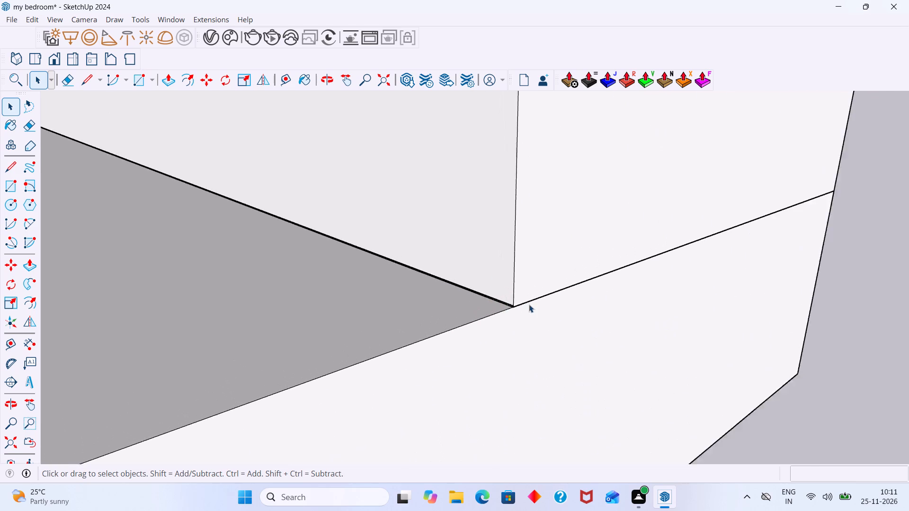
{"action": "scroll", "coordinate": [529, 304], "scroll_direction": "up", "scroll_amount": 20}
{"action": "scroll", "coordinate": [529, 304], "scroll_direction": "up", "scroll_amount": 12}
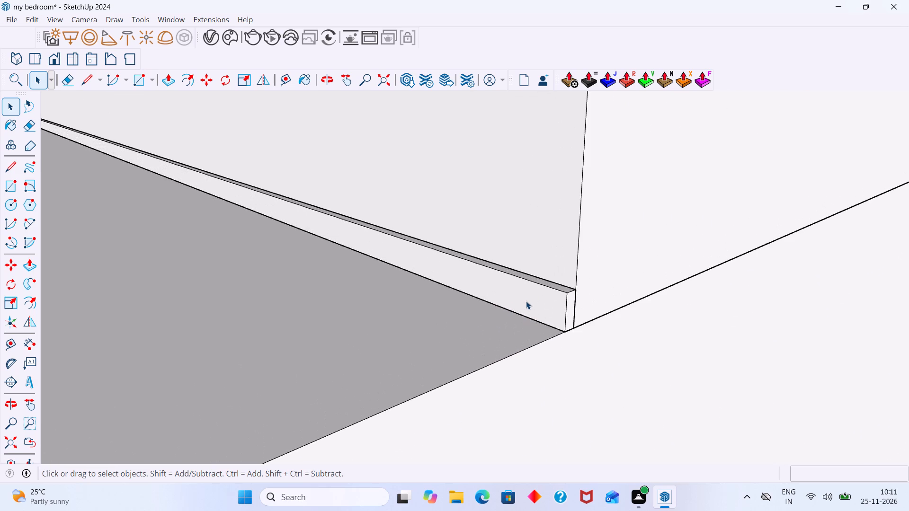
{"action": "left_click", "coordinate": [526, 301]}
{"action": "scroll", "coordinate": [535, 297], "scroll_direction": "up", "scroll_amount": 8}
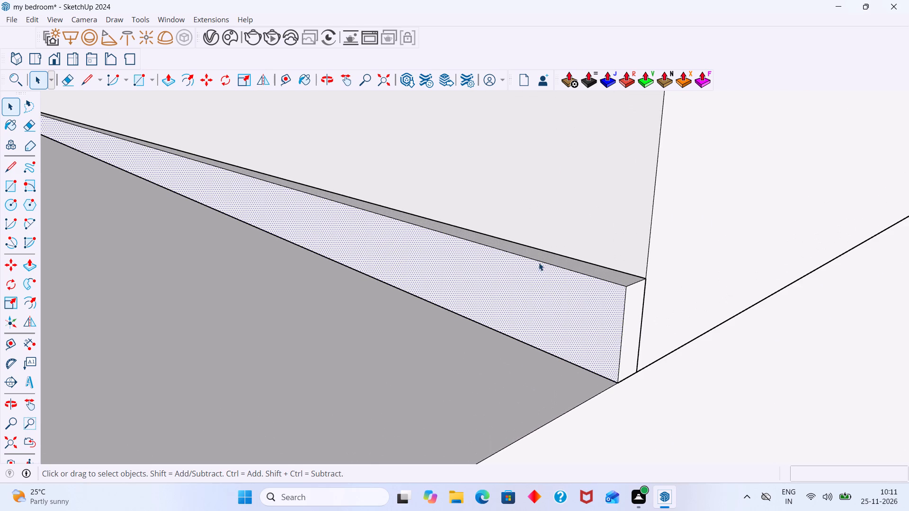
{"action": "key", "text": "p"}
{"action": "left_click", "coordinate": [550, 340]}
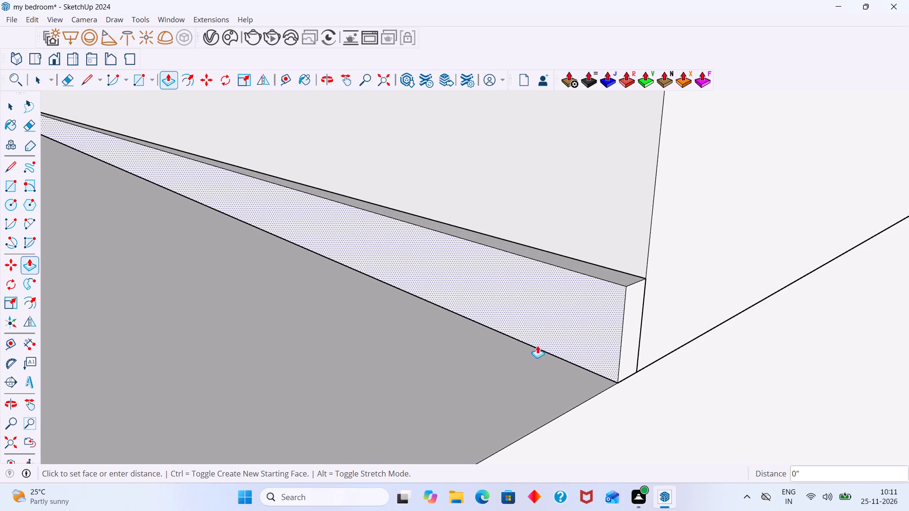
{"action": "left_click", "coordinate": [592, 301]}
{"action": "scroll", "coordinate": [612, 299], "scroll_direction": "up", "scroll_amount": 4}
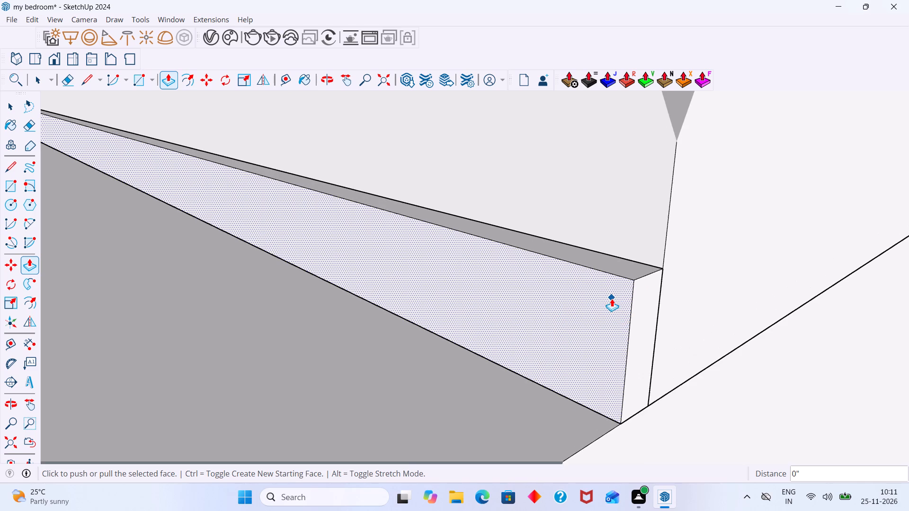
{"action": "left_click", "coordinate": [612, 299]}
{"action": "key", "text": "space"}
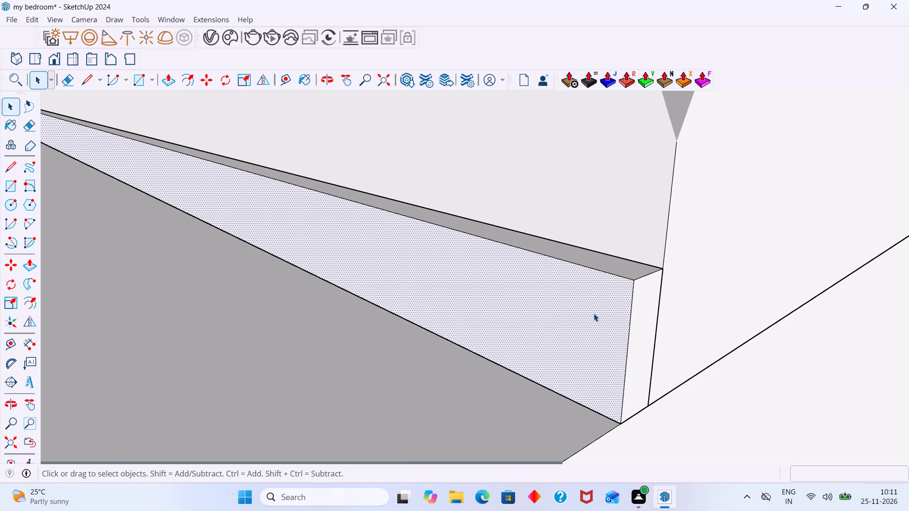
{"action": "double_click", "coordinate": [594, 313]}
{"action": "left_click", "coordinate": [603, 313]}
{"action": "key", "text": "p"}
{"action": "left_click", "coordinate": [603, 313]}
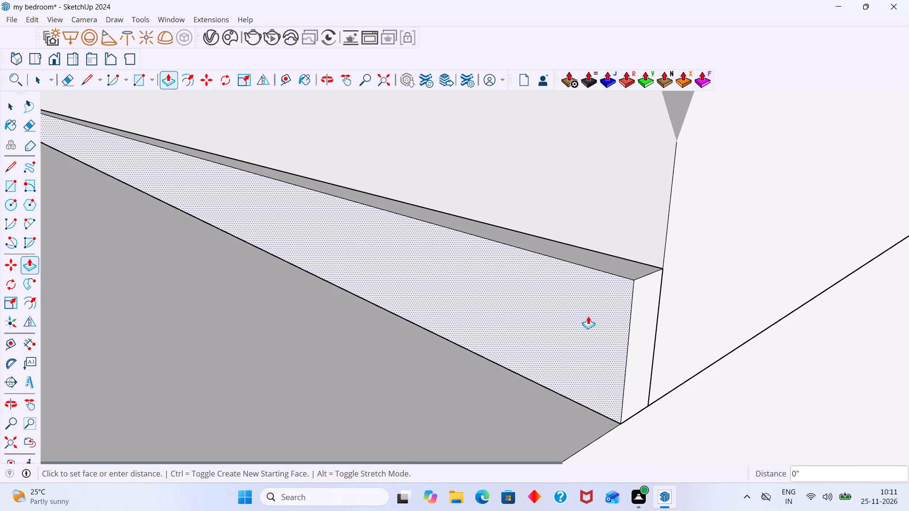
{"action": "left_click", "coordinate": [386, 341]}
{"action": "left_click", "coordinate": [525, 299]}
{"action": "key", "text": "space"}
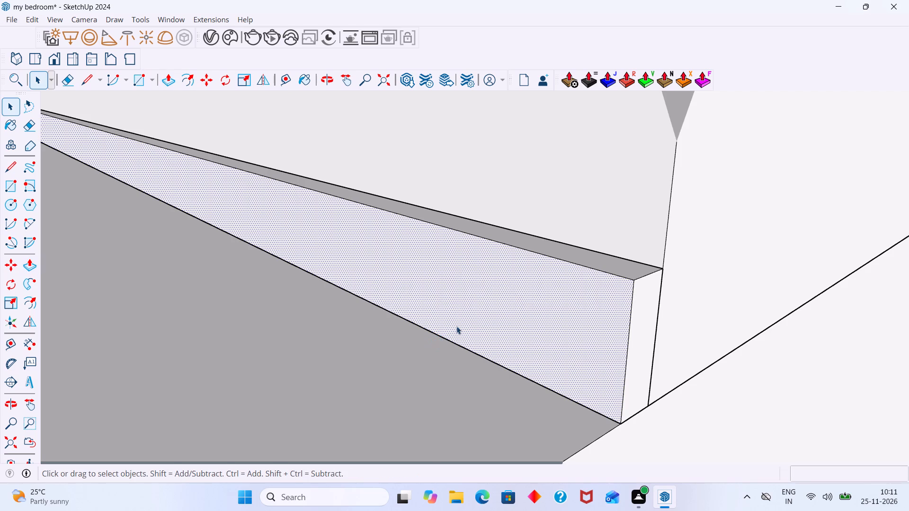
Examine the skirting's front end where it meets the side wall and the floor edge.
{"action": "scroll", "coordinate": [457, 326], "scroll_direction": "down", "scroll_amount": 20}
{"action": "scroll", "coordinate": [457, 326], "scroll_direction": "down", "scroll_amount": 11}
{"action": "middle_click_drag", "start_coordinate": [472, 335], "coordinate": [377, 352]}
{"action": "scroll", "coordinate": [406, 342], "scroll_direction": "down", "scroll_amount": 2}
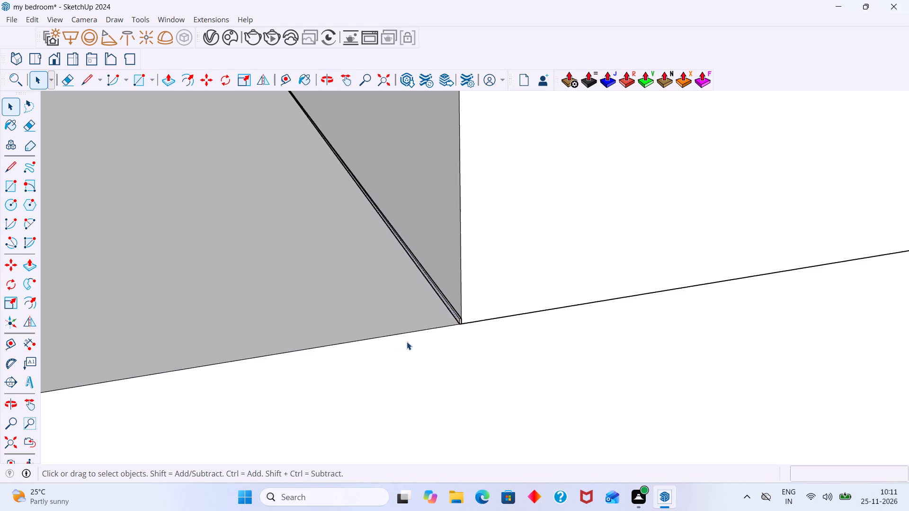
{"action": "scroll", "coordinate": [407, 342], "scroll_direction": "down", "scroll_amount": 20}
{"action": "scroll", "coordinate": [407, 342], "scroll_direction": "down", "scroll_amount": 20}
{"action": "scroll", "coordinate": [407, 342], "scroll_direction": "down", "scroll_amount": 2}
{"action": "left_click", "coordinate": [601, 291]}
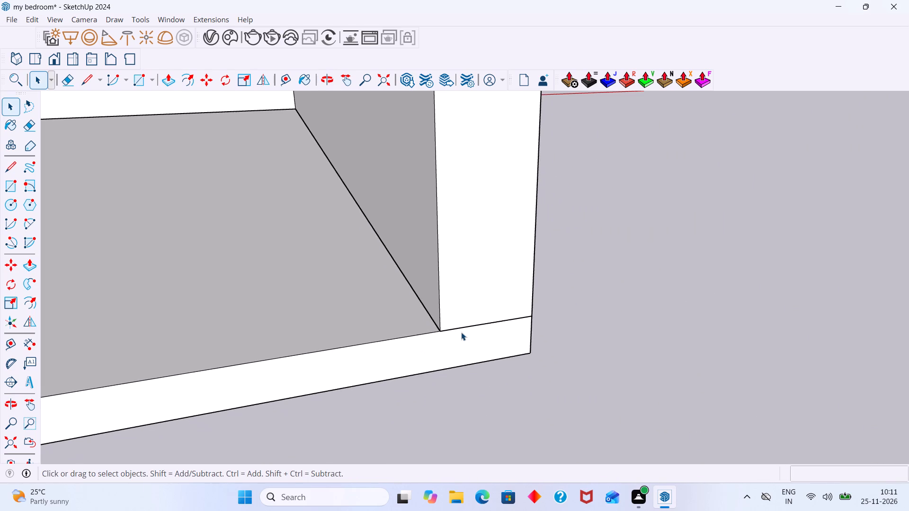
{"action": "scroll", "coordinate": [461, 332], "scroll_direction": "up", "scroll_amount": 17}
{"action": "middle_click_drag", "start_coordinate": [413, 340], "coordinate": [489, 305]}
{"action": "scroll", "coordinate": [489, 305], "scroll_direction": "up", "scroll_amount": 9}
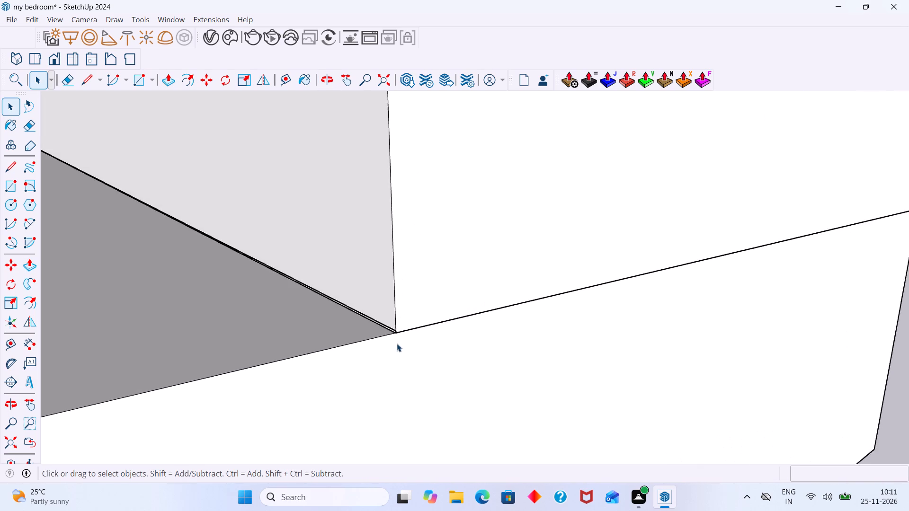
{"action": "scroll", "coordinate": [397, 344], "scroll_direction": "up", "scroll_amount": 18}
{"action": "scroll", "coordinate": [396, 327], "scroll_direction": "down", "scroll_amount": 16}
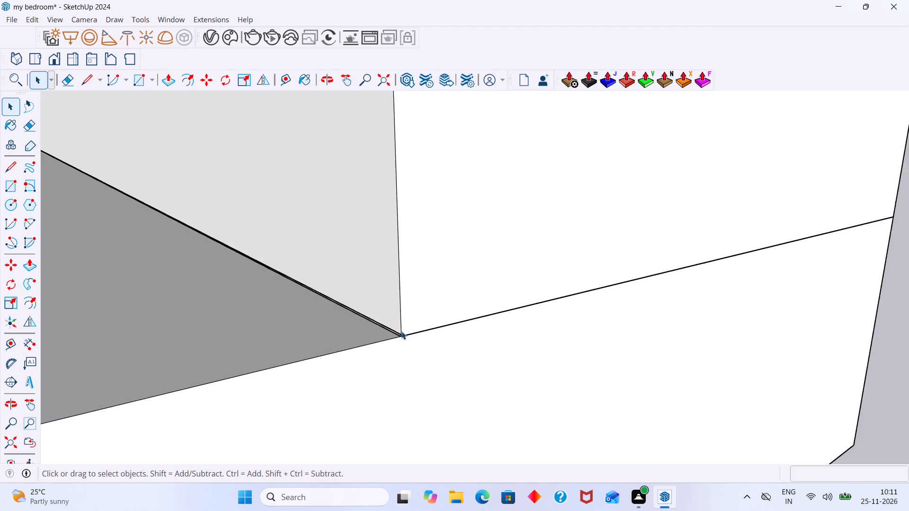
{"action": "scroll", "coordinate": [416, 335], "scroll_direction": "up", "scroll_amount": 15}
{"action": "scroll", "coordinate": [389, 332], "scroll_direction": "down", "scroll_amount": 18}
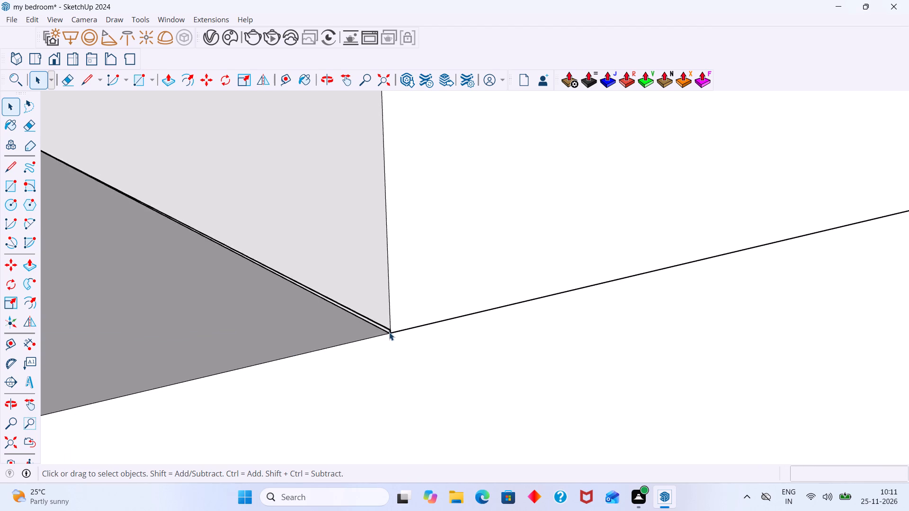
{"action": "scroll", "coordinate": [389, 332], "scroll_direction": "down", "scroll_amount": 20}
{"action": "scroll", "coordinate": [389, 332], "scroll_direction": "down", "scroll_amount": 20}
{"action": "scroll", "coordinate": [389, 332], "scroll_direction": "down", "scroll_amount": 13}
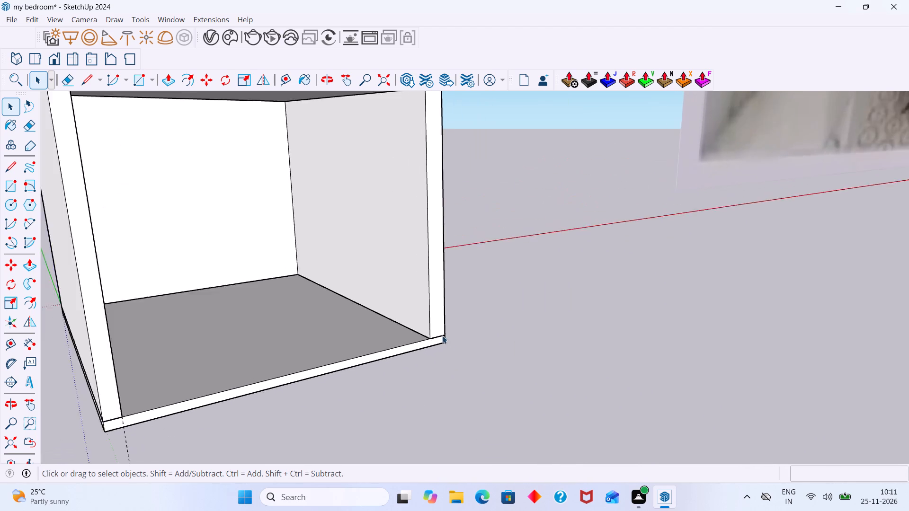
{"action": "scroll", "coordinate": [442, 335], "scroll_direction": "down", "scroll_amount": 4}
Undo the latest changes, including the deletion of the horizontal guide across the room's front.
{"action": "middle_click_drag", "start_coordinate": [454, 332], "coordinate": [398, 348]}
{"action": "key", "text": "ctrl+z"}
{"action": "key", "text": "ctrl+z"}
{"action": "key", "text": "ctrl+z"}
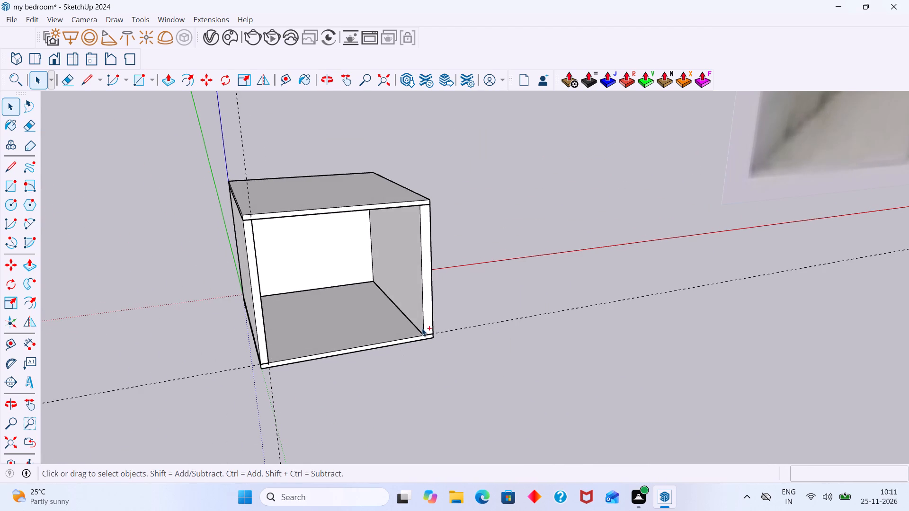
Undo further changes until the remaining skirting guides at the front of the room are removed.
{"action": "key", "text": "ctrl+z"}
{"action": "key", "text": "ctrl+z"}
{"action": "key", "text": "ctrl+z"}
{"action": "key", "text": "ctrl+z"}
{"action": "key", "text": "ctrl+z"}
{"action": "key", "text": "ctrl+z"}
{"action": "key", "text": "ctrl+z"}
{"action": "key", "text": "ctrl+z"}
{"action": "key", "text": "ctrl+z"}
{"action": "key", "text": "ctrl+z"}
{"action": "key", "text": "ctrl+z"}
Examine the front corner where the side wall meets the floor, opening and closing the floor group for editing.
{"action": "scroll", "coordinate": [416, 322], "scroll_direction": "up", "scroll_amount": 20, "text": "ctrl"}
{"action": "scroll", "coordinate": [416, 322], "scroll_direction": "up", "scroll_amount": 2, "text": "ctrl"}
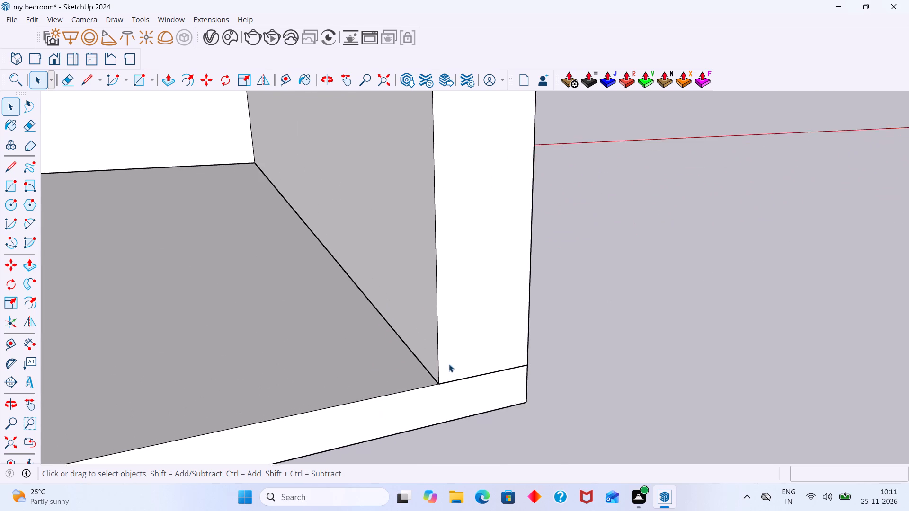
{"action": "scroll", "coordinate": [449, 364], "scroll_direction": "up", "scroll_amount": 12, "text": "ctrl"}
{"action": "middle_click_drag", "start_coordinate": [449, 398], "coordinate": [522, 380]}
{"action": "scroll", "coordinate": [496, 388], "scroll_direction": "up", "scroll_amount": 9}
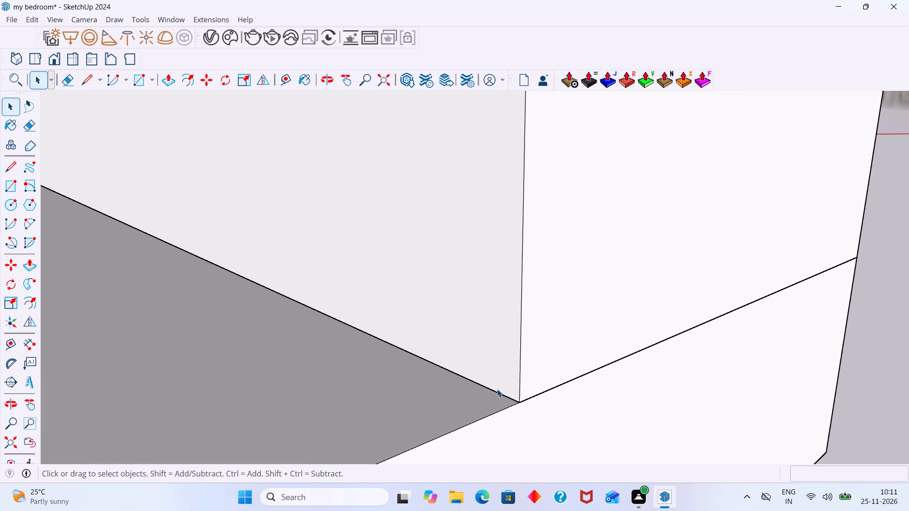
{"action": "scroll", "coordinate": [497, 389], "scroll_direction": "up", "scroll_amount": 1}
{"action": "left_click", "coordinate": [495, 391]}
{"action": "left_click", "coordinate": [499, 390]}
{"action": "left_click", "coordinate": [497, 391]}
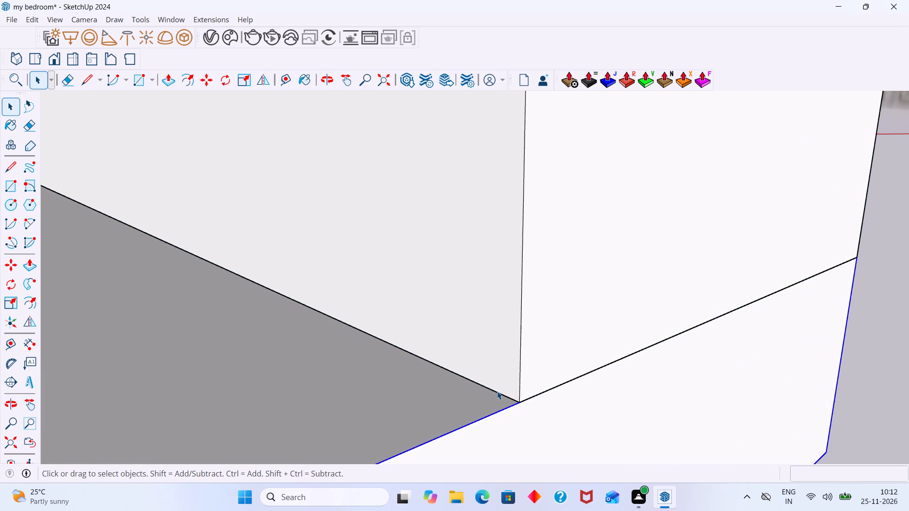
{"action": "left_click", "coordinate": [497, 392]}
{"action": "scroll", "coordinate": [496, 391], "scroll_direction": "down", "scroll_amount": 19}
{"action": "left_click", "coordinate": [693, 287]}
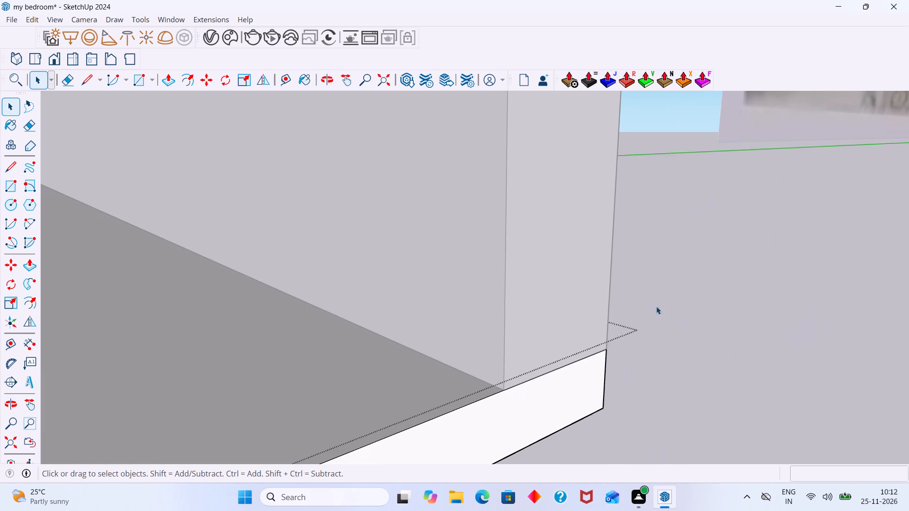
{"action": "scroll", "coordinate": [591, 311], "scroll_direction": "down", "scroll_amount": 20}
{"action": "scroll", "coordinate": [591, 311], "scroll_direction": "down", "scroll_amount": 11}
Place a vertical guide 1" inward along the red axis from the inner front edge of the side wall nearest the origin.
{"action": "middle_click_drag", "start_coordinate": [420, 345], "coordinate": [550, 286], "text": "shift"}
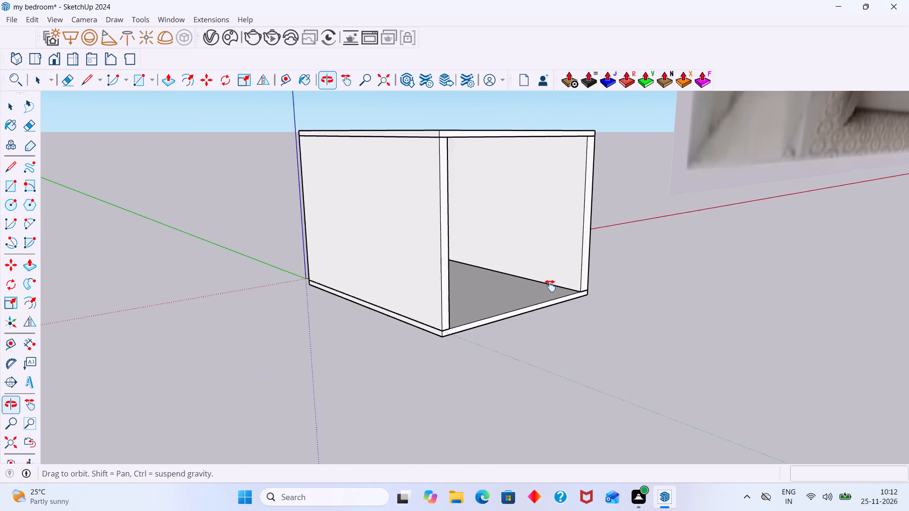
{"action": "middle_click_drag", "start_coordinate": [550, 286], "coordinate": [551, 286], "text": "shift"}
{"action": "middle_click_drag", "start_coordinate": [461, 298], "coordinate": [365, 317]}
{"action": "scroll", "coordinate": [395, 317], "scroll_direction": "up", "scroll_amount": 8}
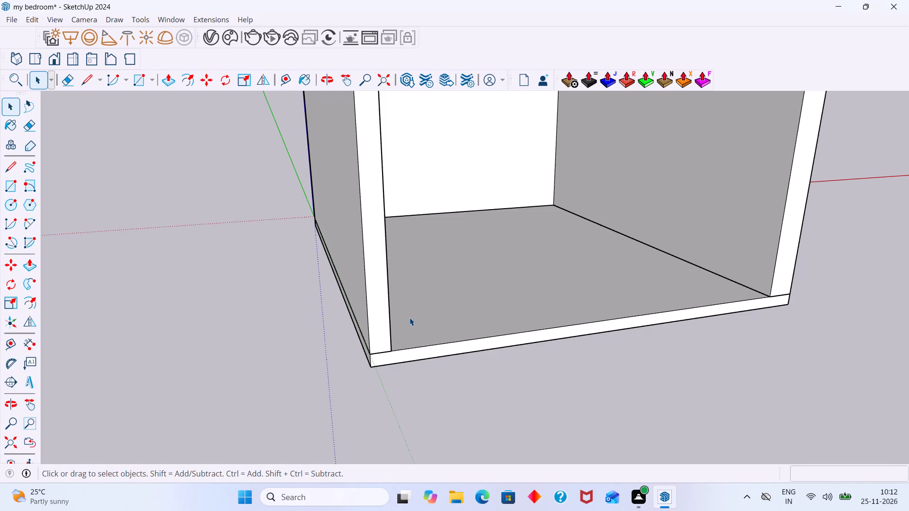
{"action": "middle_click_drag", "start_coordinate": [394, 341], "coordinate": [339, 342]}
{"action": "scroll", "coordinate": [339, 342], "scroll_direction": "up", "scroll_amount": 1}
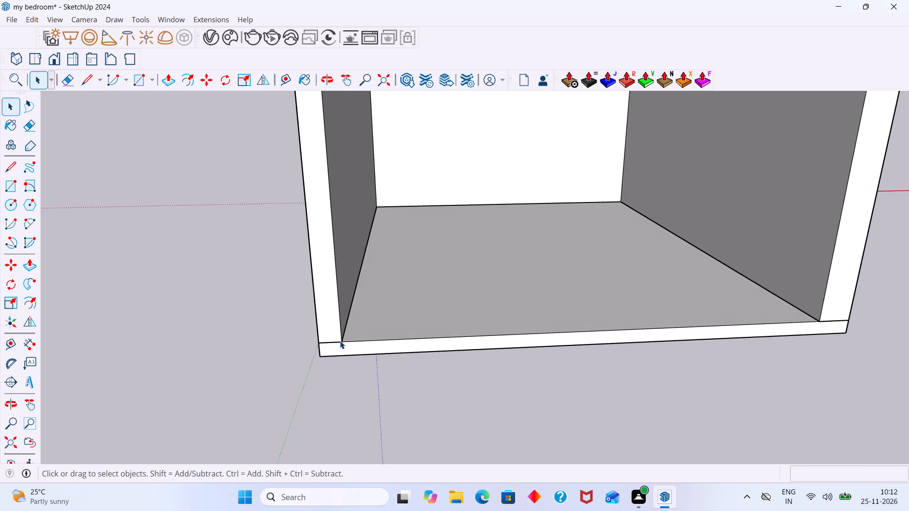
{"action": "key", "text": "t"}
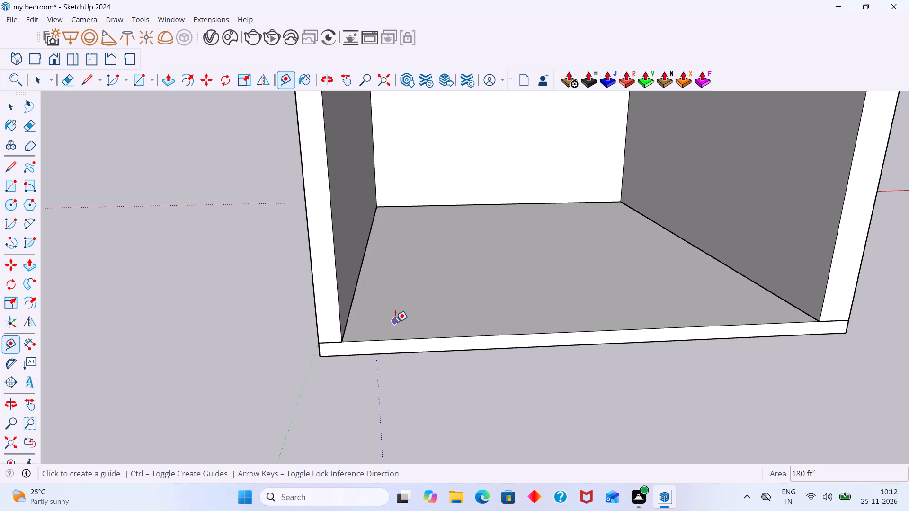
{"action": "scroll", "coordinate": [327, 301], "scroll_direction": "up", "scroll_amount": 5}
{"action": "left_click", "coordinate": [345, 291]}
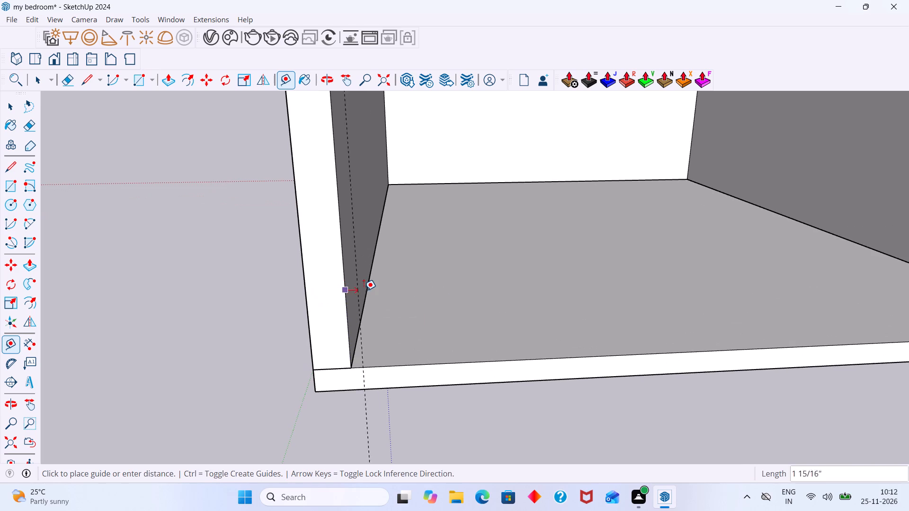
{"action": "scroll", "coordinate": [352, 307], "scroll_direction": "up", "scroll_amount": 3}
{"action": "middle_click_drag", "start_coordinate": [356, 308], "coordinate": [365, 311]}
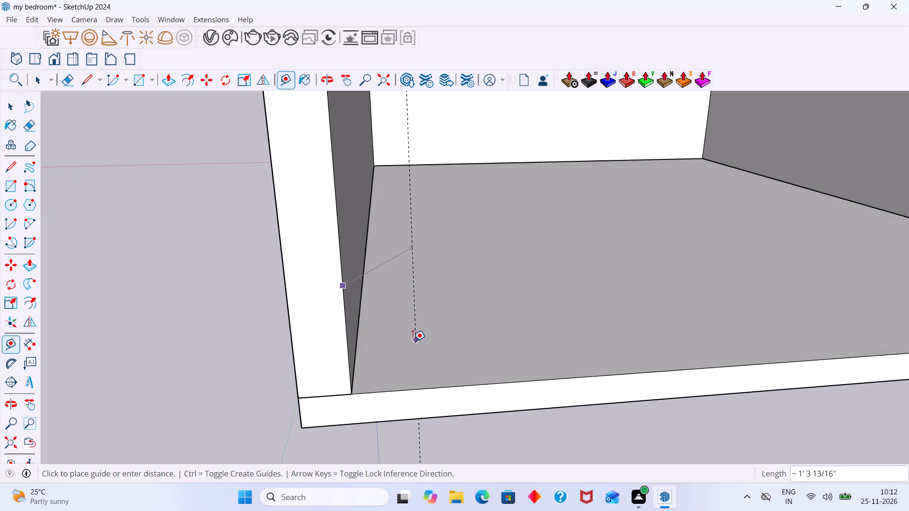
{"action": "key", "text": "Right"}
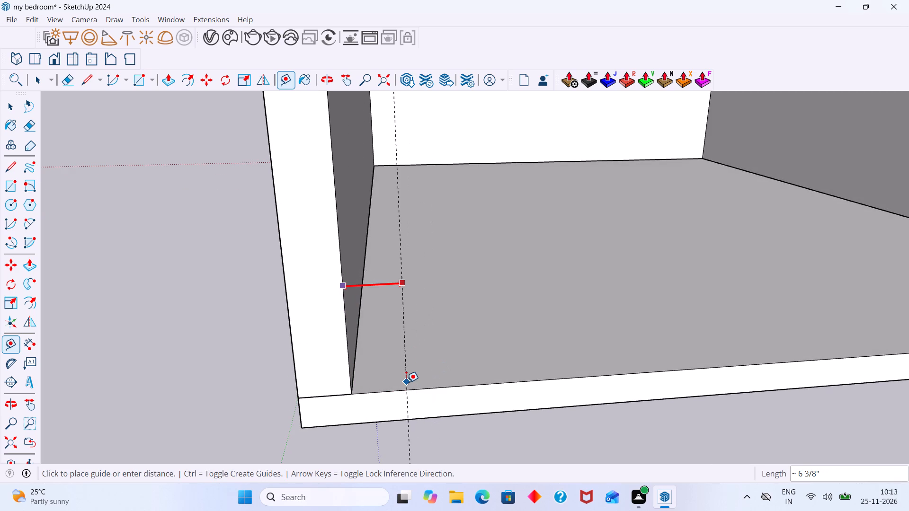
{"action": "type", "text": "1\""}
{"action": "key", "text": "Return"}
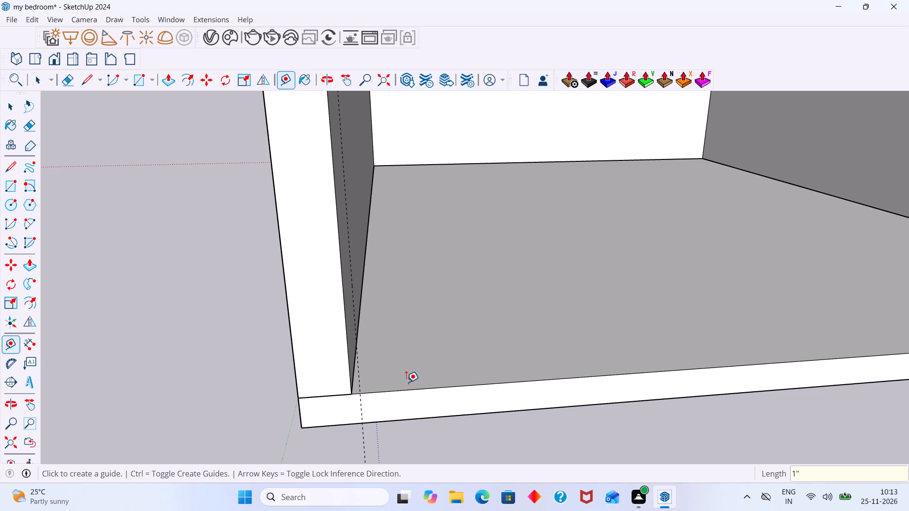
Place a horizontal guide 4" above the floor's front top edge.
{"action": "scroll", "coordinate": [376, 381], "scroll_direction": "up", "scroll_amount": 4}
{"action": "left_click", "coordinate": [392, 397]}
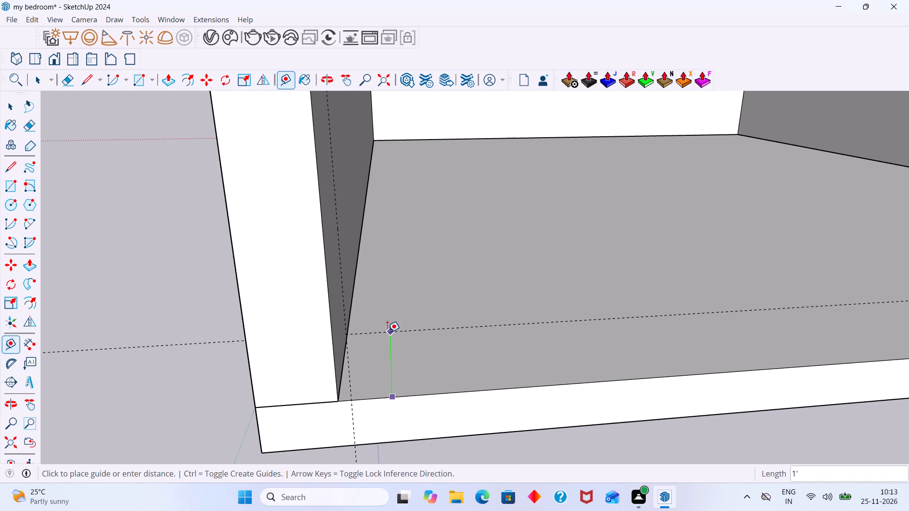
{"action": "key", "text": "Up"}
{"action": "type", "text": "4\""}
{"action": "key", "text": "Return"}
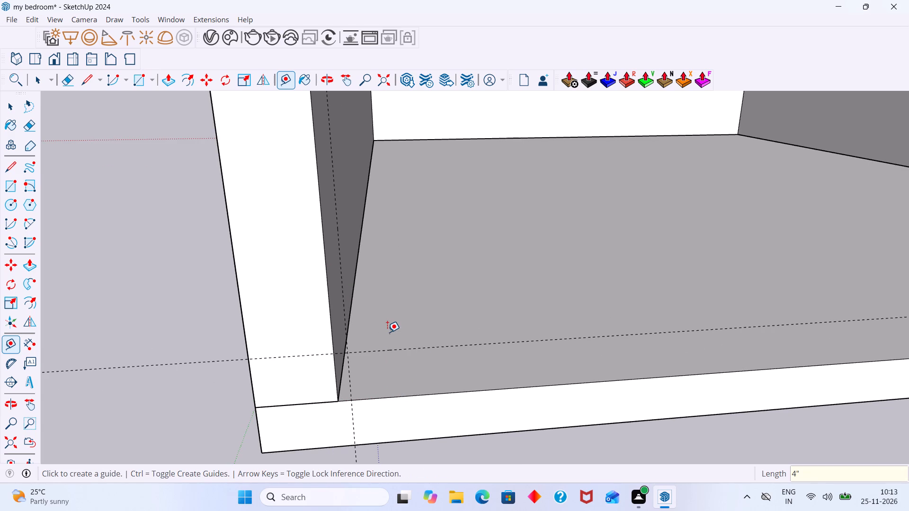
{"action": "key", "text": "space"}
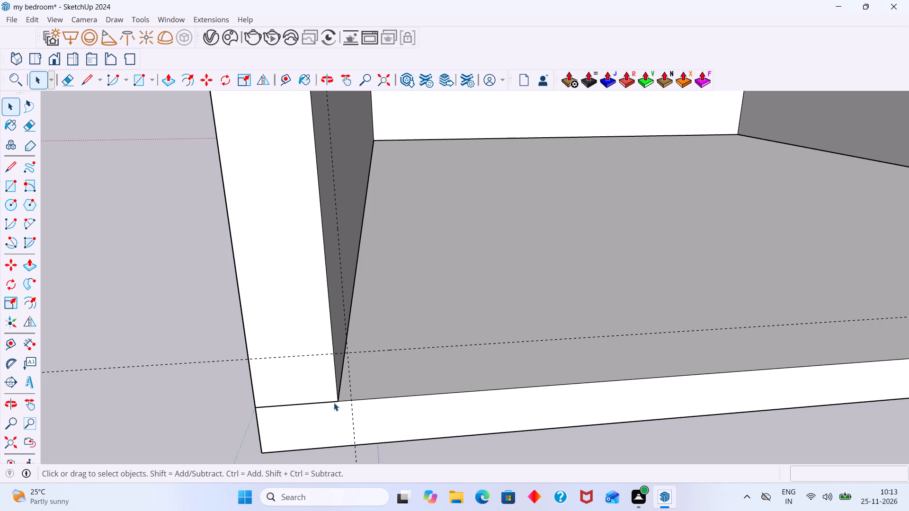
Draw a 1" by 4" rectangle from the side wall's inner bottom corner to the guide intersection as the skirting profile.
{"action": "key", "text": "r"}
{"action": "scroll", "coordinate": [342, 372], "scroll_direction": "up", "scroll_amount": 5}
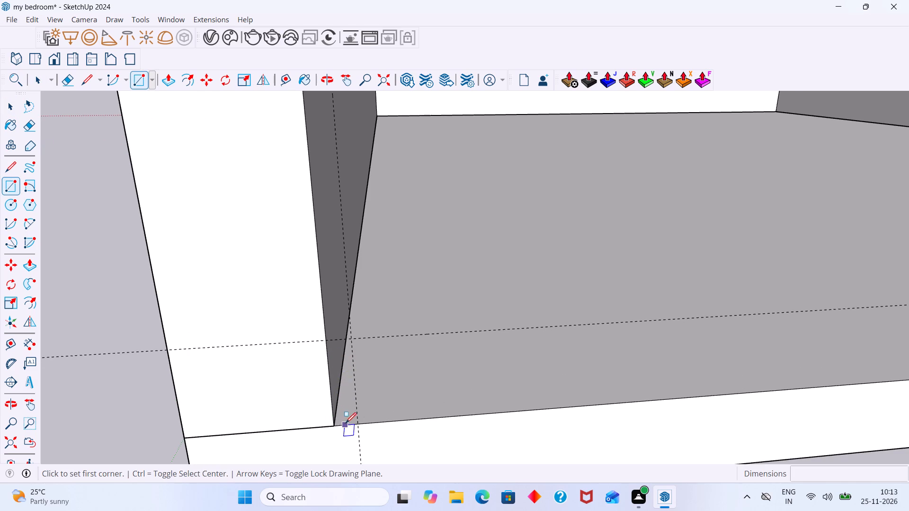
{"action": "left_click", "coordinate": [336, 425]}
{"action": "left_click", "coordinate": [352, 337]}
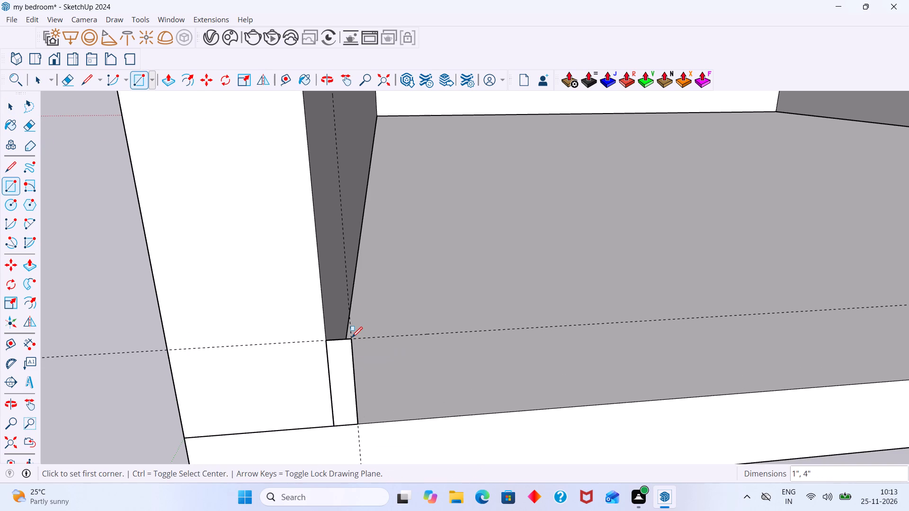
{"action": "key", "text": "space"}
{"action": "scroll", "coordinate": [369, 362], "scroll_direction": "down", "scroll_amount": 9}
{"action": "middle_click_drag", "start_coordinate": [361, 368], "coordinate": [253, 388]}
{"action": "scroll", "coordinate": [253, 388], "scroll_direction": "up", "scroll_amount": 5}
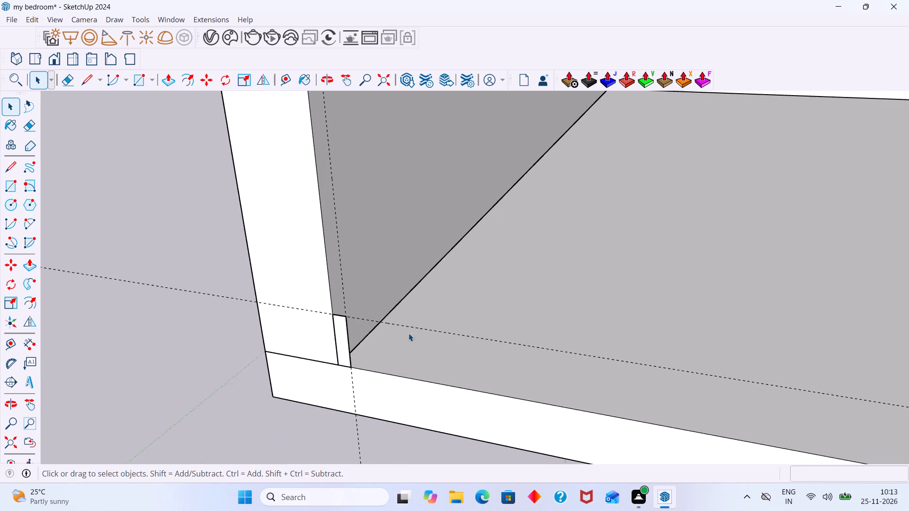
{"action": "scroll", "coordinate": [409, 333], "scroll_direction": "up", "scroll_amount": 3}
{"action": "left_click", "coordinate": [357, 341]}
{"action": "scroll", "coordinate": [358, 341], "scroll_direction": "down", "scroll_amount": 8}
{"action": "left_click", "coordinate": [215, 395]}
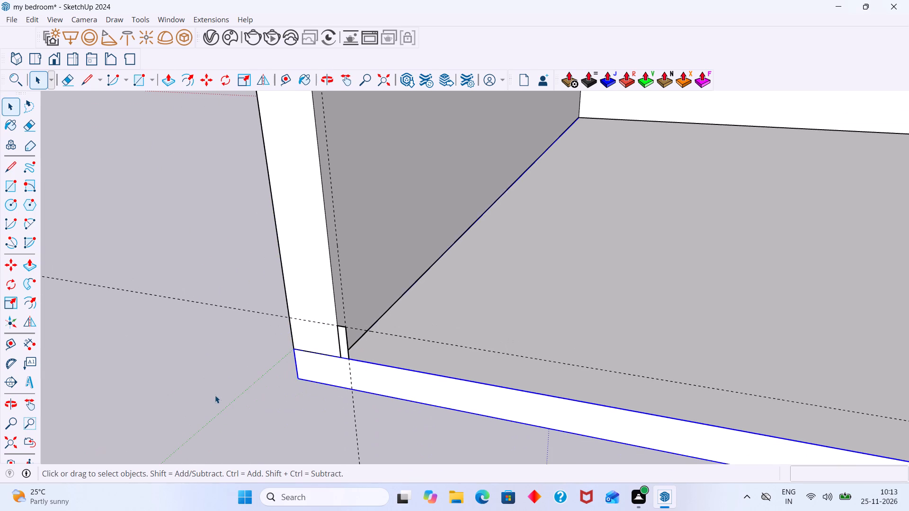
Draw connected lines along the three inner wall-floor edges, 14' 3", 11' 3" and 14' 3" long, as the skirting path.
{"action": "key", "text": "l"}
{"action": "scroll", "coordinate": [360, 344], "scroll_direction": "up", "scroll_amount": 6}
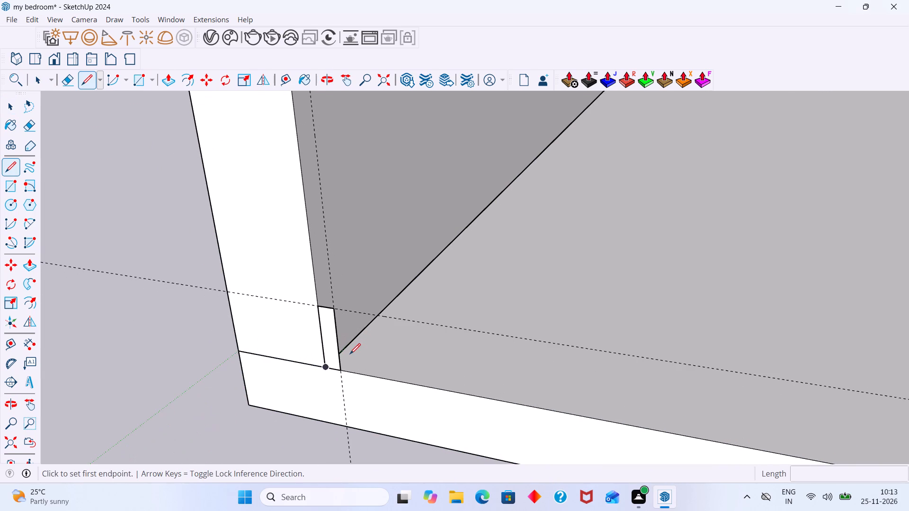
{"action": "left_click", "coordinate": [323, 368]}
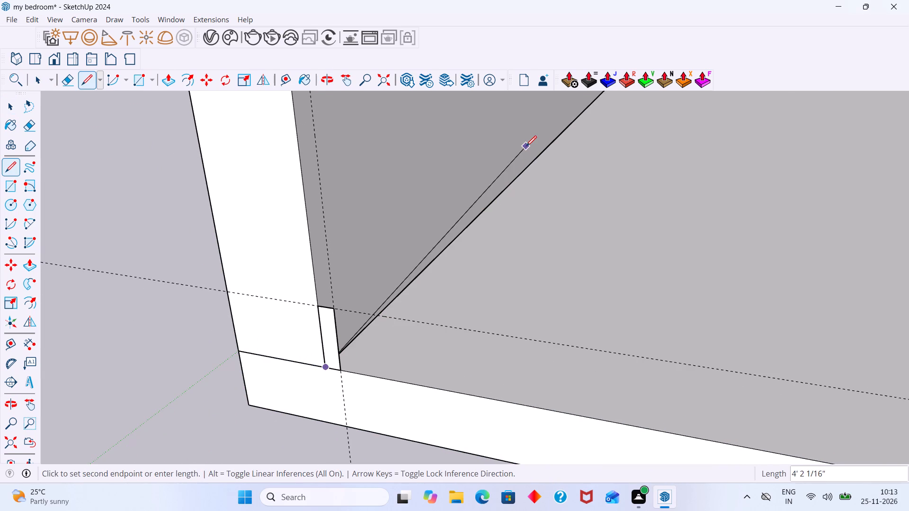
{"action": "scroll", "coordinate": [526, 147], "scroll_direction": "down", "scroll_amount": 6}
{"action": "middle_click_drag", "start_coordinate": [558, 156], "coordinate": [412, 336], "text": "shift"}
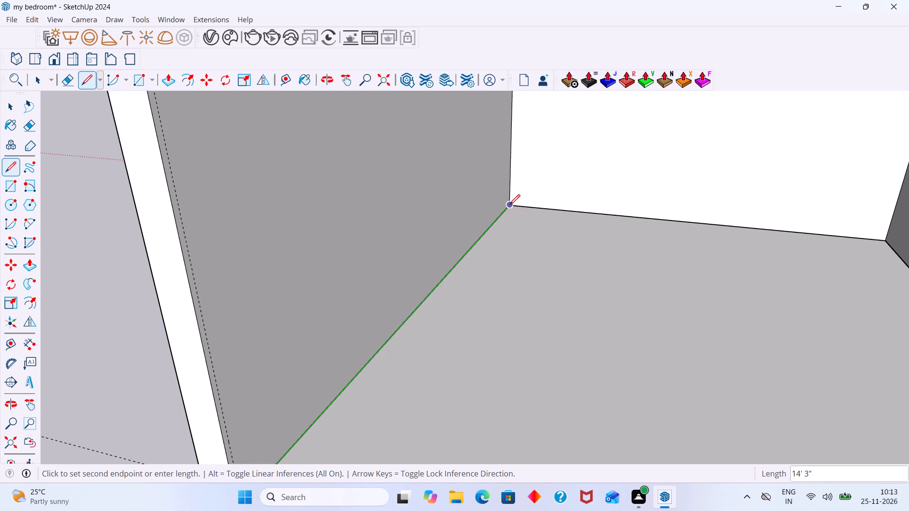
{"action": "left_click", "coordinate": [511, 204]}
{"action": "left_click", "coordinate": [887, 238]}
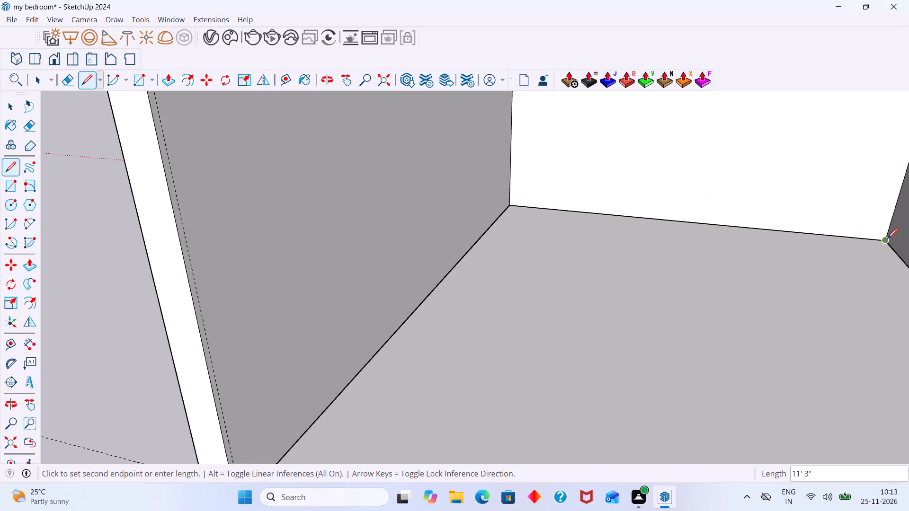
{"action": "middle_click_drag", "start_coordinate": [867, 253], "coordinate": [884, 267]}
{"action": "scroll", "coordinate": [853, 262], "scroll_direction": "down", "scroll_amount": 2}
{"action": "middle_click_drag", "start_coordinate": [821, 269], "coordinate": [611, 268]}
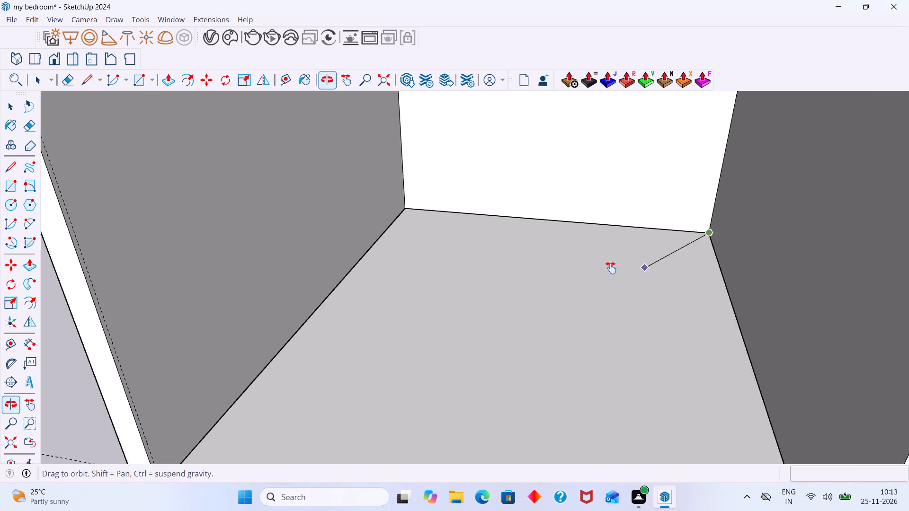
{"action": "middle_click_drag", "start_coordinate": [611, 268], "coordinate": [609, 268]}
{"action": "middle_click_drag", "start_coordinate": [612, 268], "coordinate": [762, 286]}
{"action": "scroll", "coordinate": [825, 318], "scroll_direction": "down", "scroll_amount": 2}
{"action": "middle_click_drag", "start_coordinate": [802, 306], "coordinate": [744, 276]}
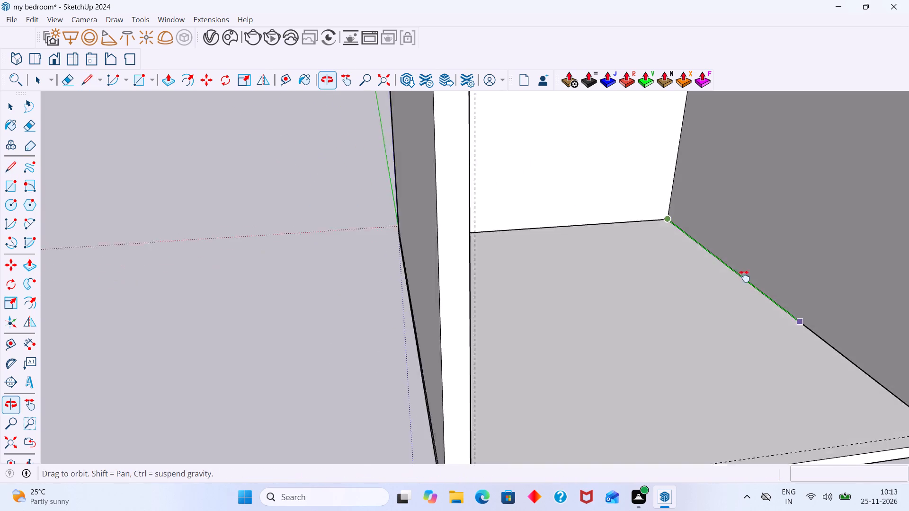
{"action": "middle_click_drag", "start_coordinate": [744, 276], "coordinate": [718, 259]}
{"action": "left_click", "coordinate": [900, 409]}
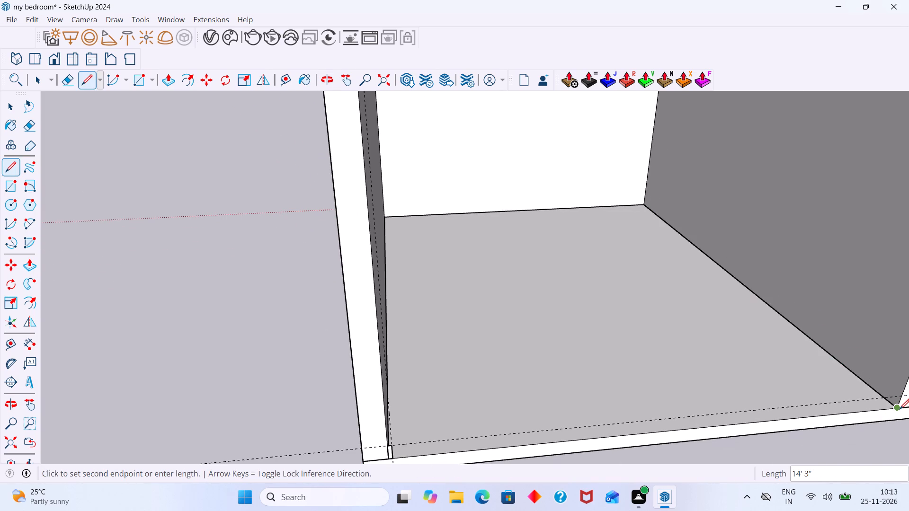
{"action": "key", "text": "space"}
Select the three wall-floor path lines and extrude the 1" by 4" skirting profile along them with Follow Me.
{"action": "middle_click_drag", "start_coordinate": [576, 378], "coordinate": [483, 378]}
{"action": "scroll", "coordinate": [332, 372], "scroll_direction": "up", "scroll_amount": 6}
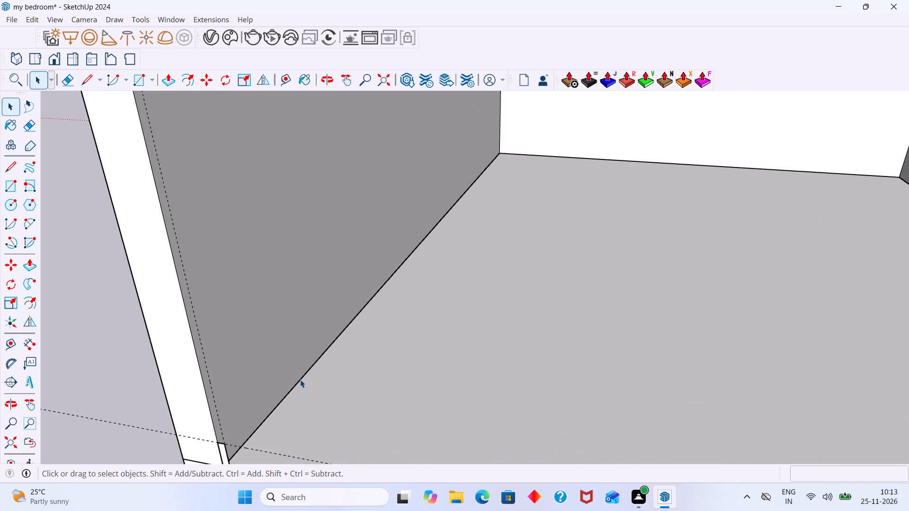
{"action": "left_click", "coordinate": [300, 379]}
{"action": "scroll", "coordinate": [363, 352], "scroll_direction": "down", "scroll_amount": 6}
{"action": "middle_click_drag", "start_coordinate": [392, 342], "coordinate": [396, 379], "text": "shift"}
{"action": "scroll", "coordinate": [475, 278], "scroll_direction": "up", "scroll_amount": 9}
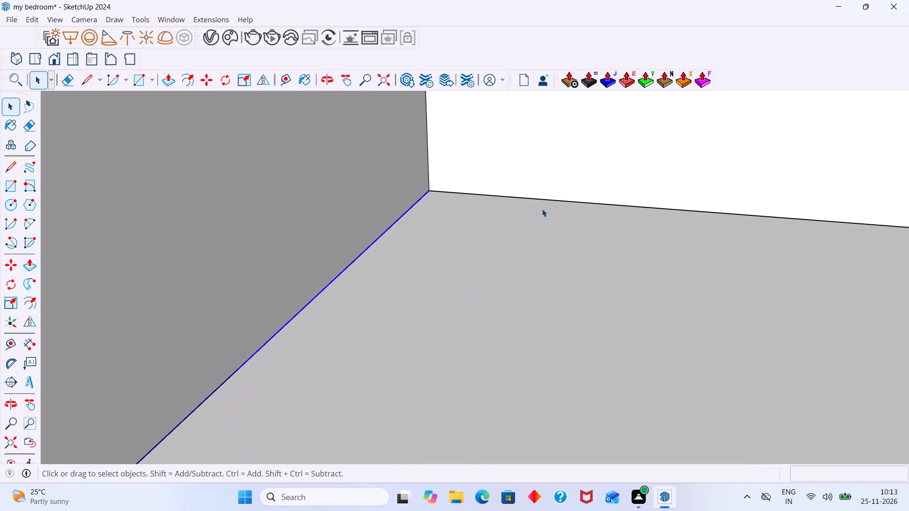
{"action": "left_click", "coordinate": [561, 200], "text": "shift"}
{"action": "scroll", "coordinate": [562, 200], "scroll_direction": "down", "scroll_amount": 9}
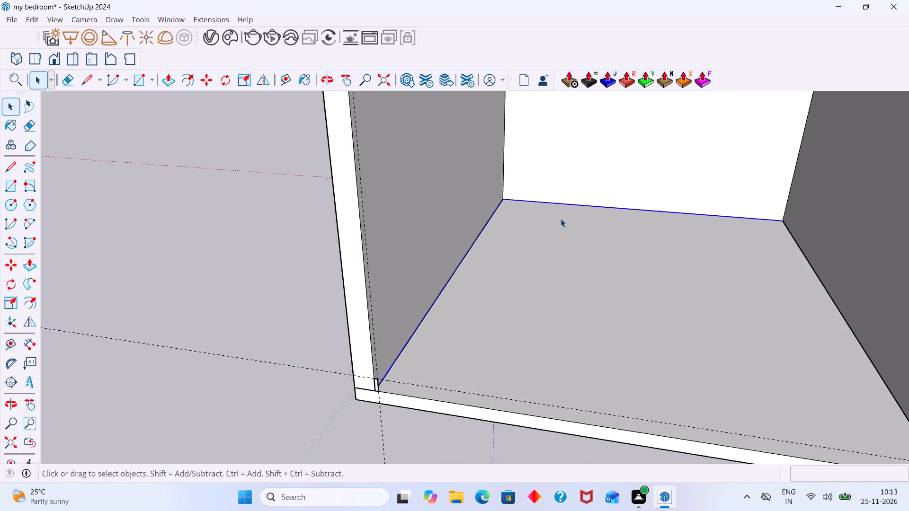
{"action": "scroll", "coordinate": [561, 219], "scroll_direction": "down", "scroll_amount": 3}
{"action": "middle_click_drag", "start_coordinate": [633, 268], "coordinate": [779, 271]}
{"action": "scroll", "coordinate": [756, 268], "scroll_direction": "up", "scroll_amount": 9}
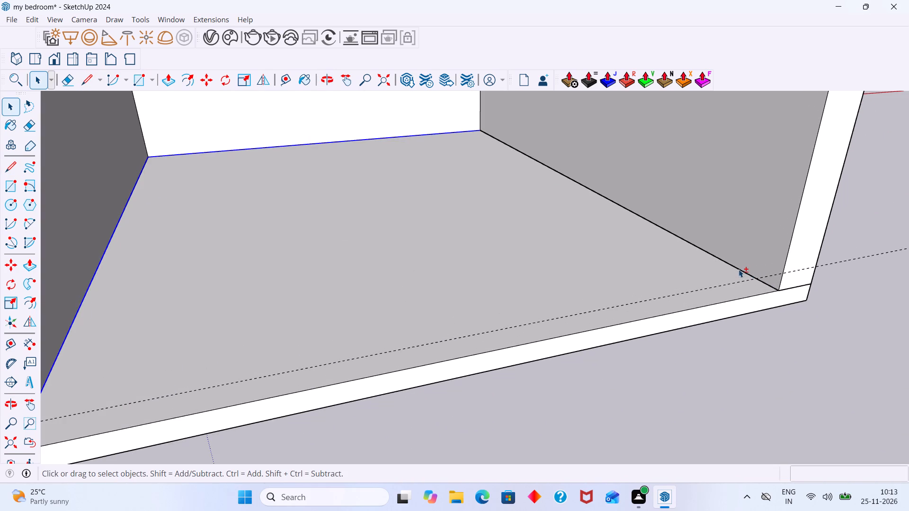
{"action": "left_click", "coordinate": [740, 268], "text": "shift"}
{"action": "scroll", "coordinate": [740, 268], "scroll_direction": "down", "scroll_amount": 5, "text": "shift"}
{"action": "middle_click_drag", "start_coordinate": [697, 272], "coordinate": [572, 280]}
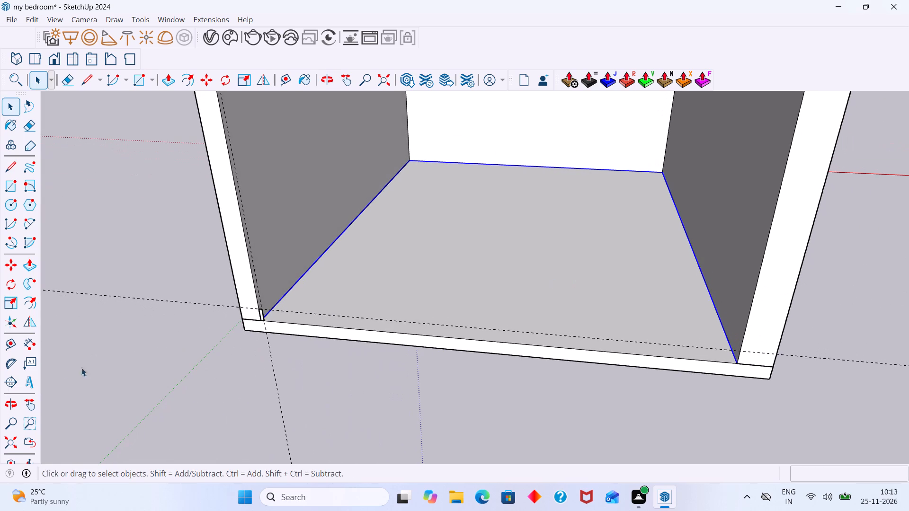
{"action": "left_click", "coordinate": [30, 283]}
{"action": "scroll", "coordinate": [280, 311], "scroll_direction": "up", "scroll_amount": 7}
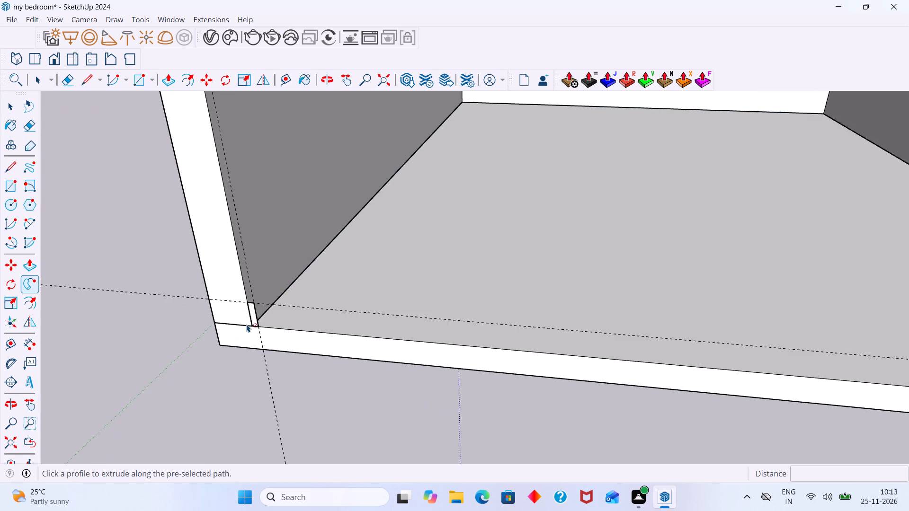
{"action": "scroll", "coordinate": [247, 324], "scroll_direction": "up", "scroll_amount": 7}
{"action": "left_click", "coordinate": [259, 311]}
{"action": "scroll", "coordinate": [306, 301], "scroll_direction": "down", "scroll_amount": 8}
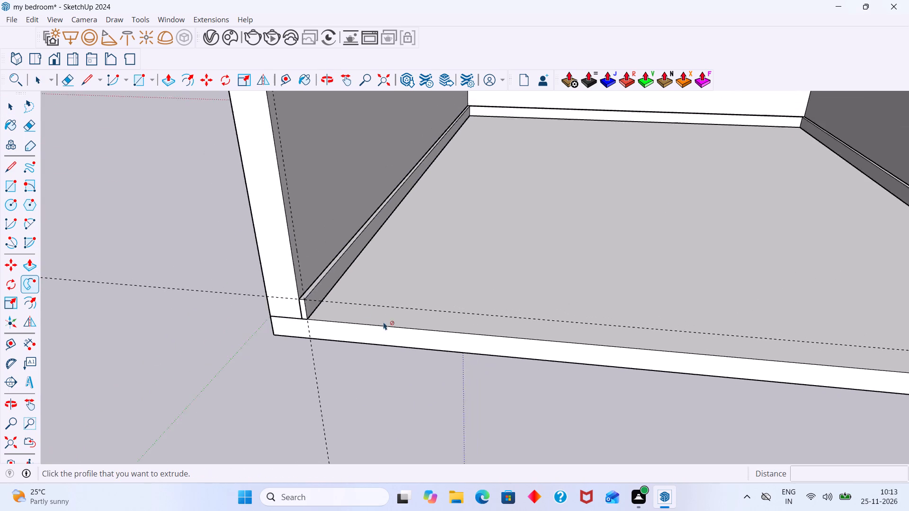
{"action": "scroll", "coordinate": [383, 322], "scroll_direction": "down", "scroll_amount": 10}
{"action": "middle_click_drag", "start_coordinate": [596, 300], "coordinate": [762, 282]}
{"action": "key", "text": "space"}
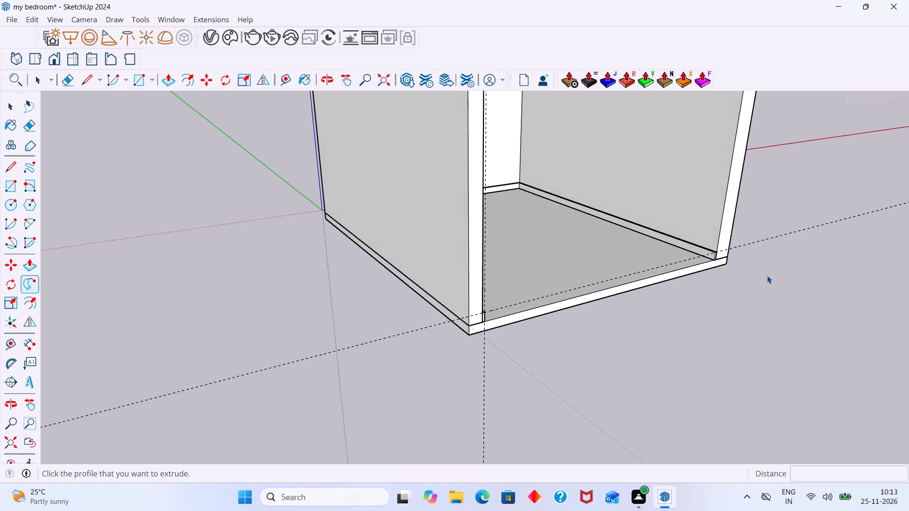
Delete the horizontal guide running 4" above the floor's front top edge.
{"action": "left_click", "coordinate": [820, 293]}
{"action": "scroll", "coordinate": [739, 279], "scroll_direction": "up", "scroll_amount": 10}
{"action": "scroll", "coordinate": [713, 231], "scroll_direction": "down", "scroll_amount": 3}
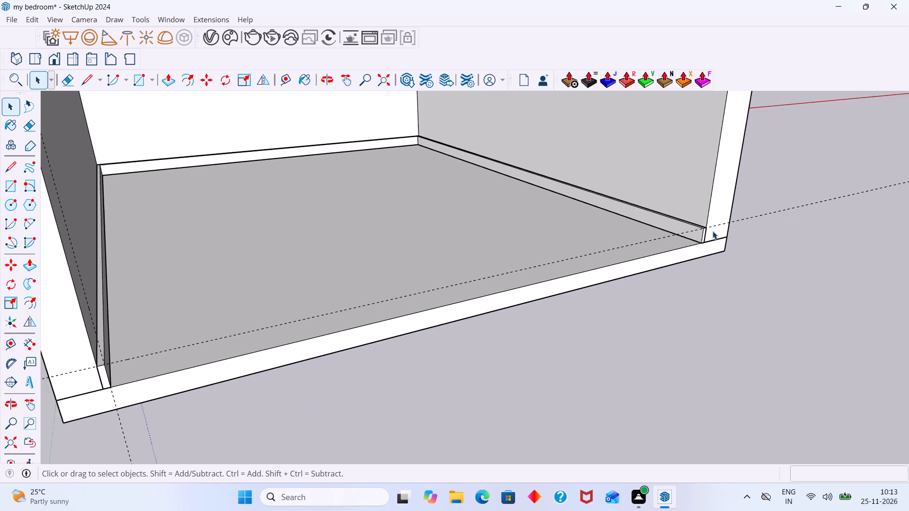
{"action": "middle_click_drag", "start_coordinate": [713, 231], "coordinate": [697, 231]}
{"action": "middle_click_drag", "start_coordinate": [707, 235], "coordinate": [663, 245]}
{"action": "scroll", "coordinate": [663, 246], "scroll_direction": "down", "scroll_amount": 7}
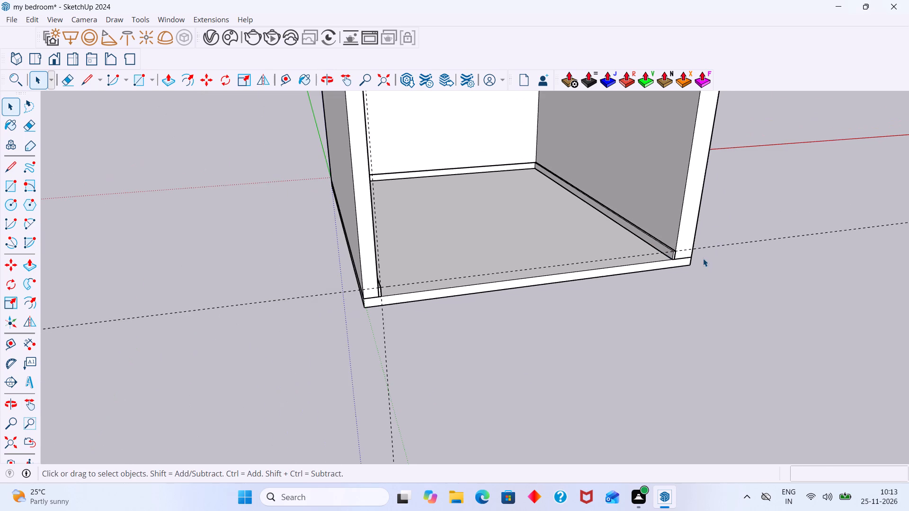
{"action": "scroll", "coordinate": [720, 253], "scroll_direction": "up", "scroll_amount": 2}
{"action": "left_click", "coordinate": [728, 242]}
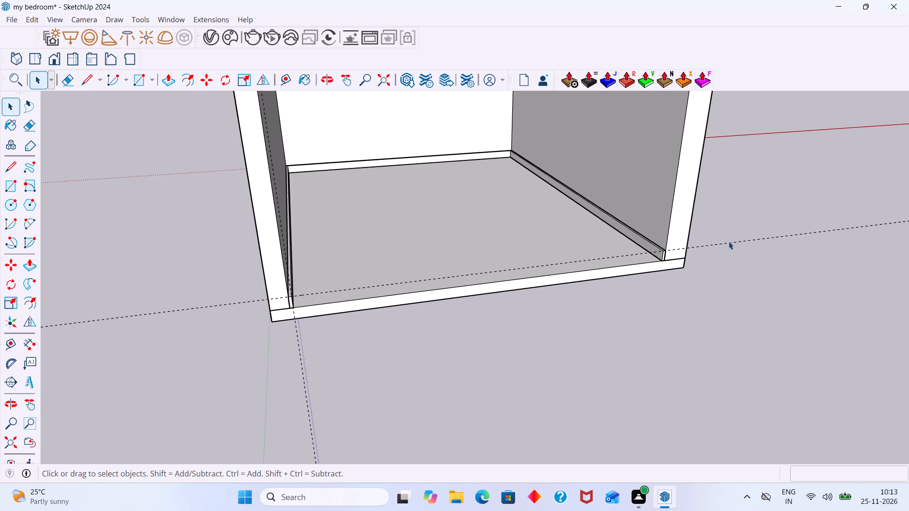
{"action": "scroll", "coordinate": [651, 269], "scroll_direction": "up", "scroll_amount": 4}
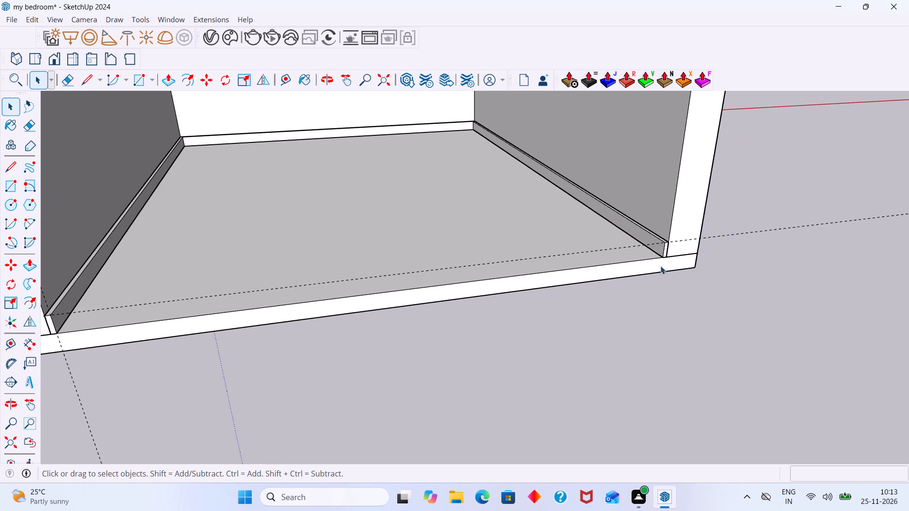
{"action": "left_click", "coordinate": [579, 251]}
{"action": "double_click", "coordinate": [579, 251]}
{"action": "left_click", "coordinate": [767, 234]}
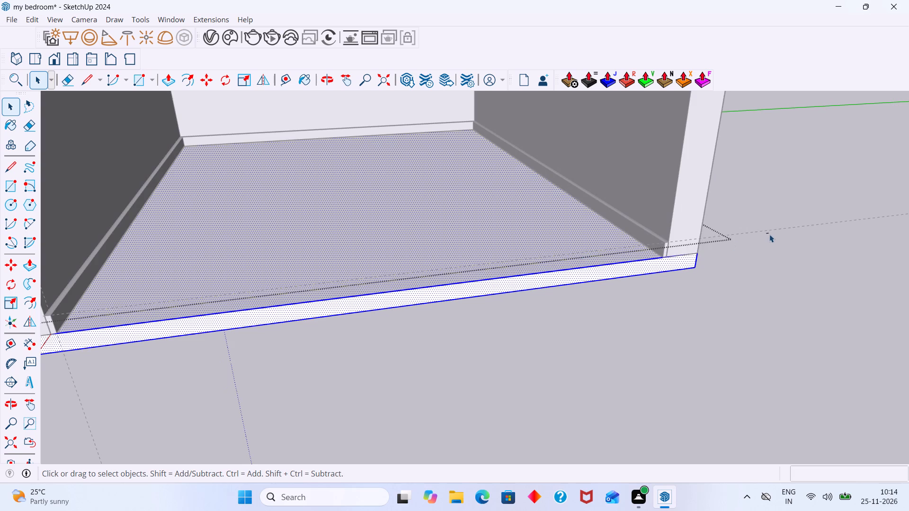
{"action": "left_click", "coordinate": [768, 231]}
{"action": "key", "text": "Delete"}
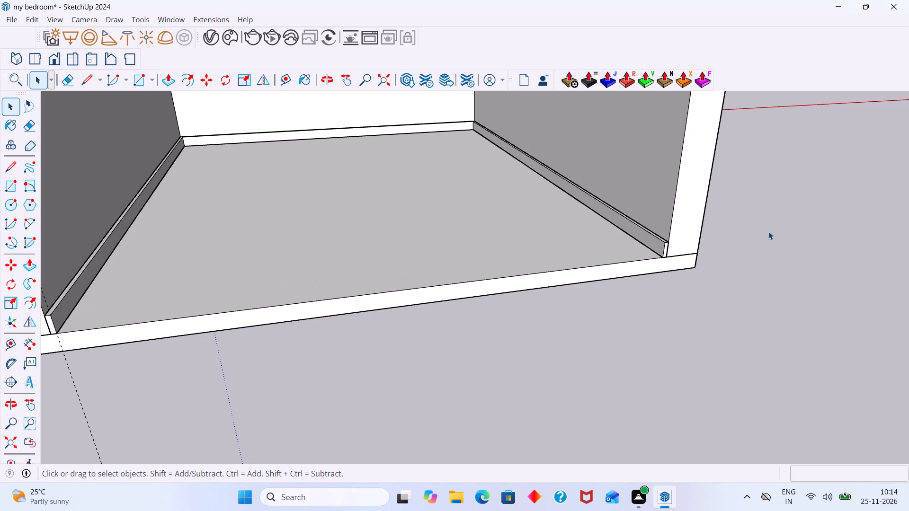
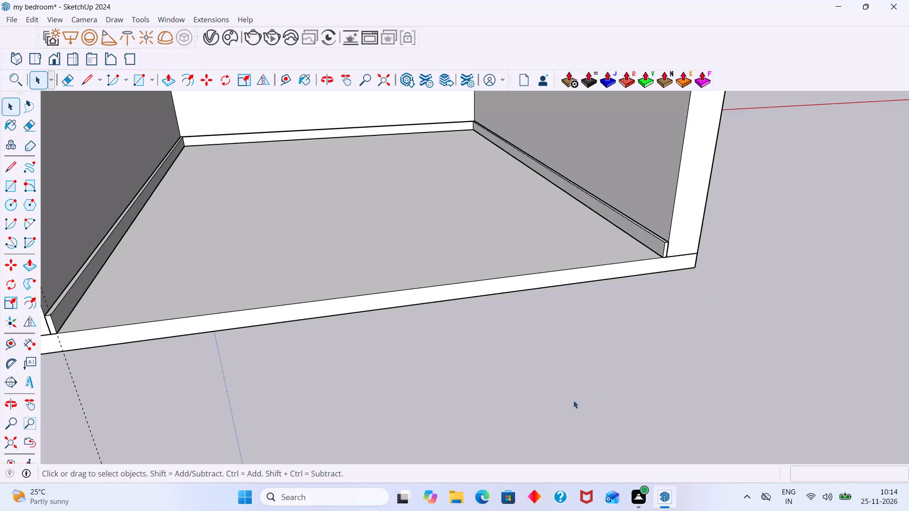
Delete the leftover vertical guide that crosses the rear edge of the ceiling slab.
{"action": "scroll", "coordinate": [564, 344], "scroll_direction": "down", "scroll_amount": 6}
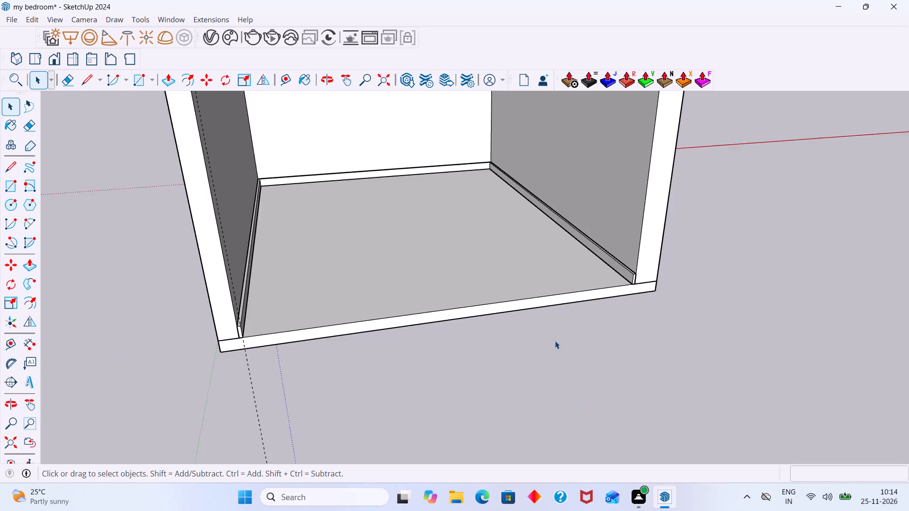
{"action": "scroll", "coordinate": [555, 341], "scroll_direction": "down", "scroll_amount": 10}
{"action": "middle_click_drag", "start_coordinate": [522, 330], "coordinate": [485, 323]}
{"action": "scroll", "coordinate": [403, 155], "scroll_direction": "up", "scroll_amount": 3}
{"action": "middle_click_drag", "start_coordinate": [405, 155], "coordinate": [442, 160]}
{"action": "scroll", "coordinate": [446, 156], "scroll_direction": "up", "scroll_amount": 3}
{"action": "left_click", "coordinate": [442, 153]}
{"action": "double_click", "coordinate": [448, 151]}
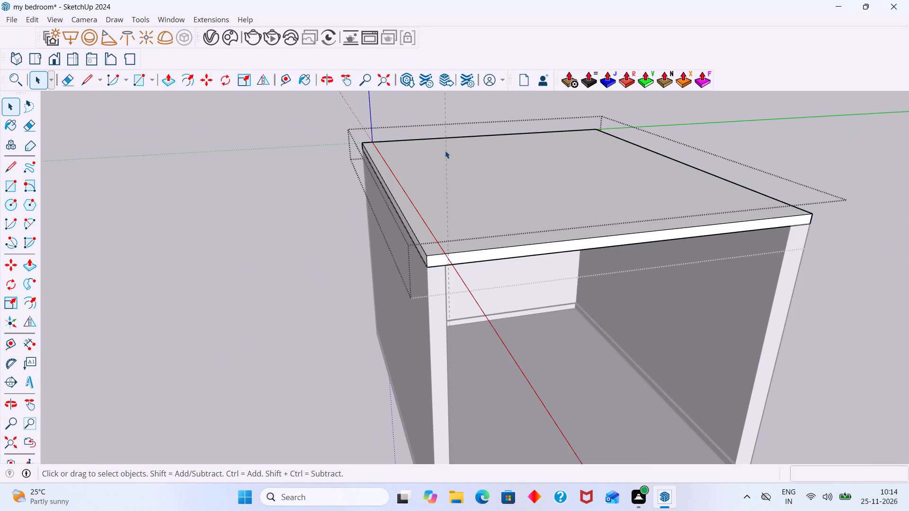
{"action": "scroll", "coordinate": [327, 173], "scroll_direction": "down", "scroll_amount": 4}
{"action": "left_click", "coordinate": [285, 184]}
{"action": "scroll", "coordinate": [396, 145], "scroll_direction": "up", "scroll_amount": 2}
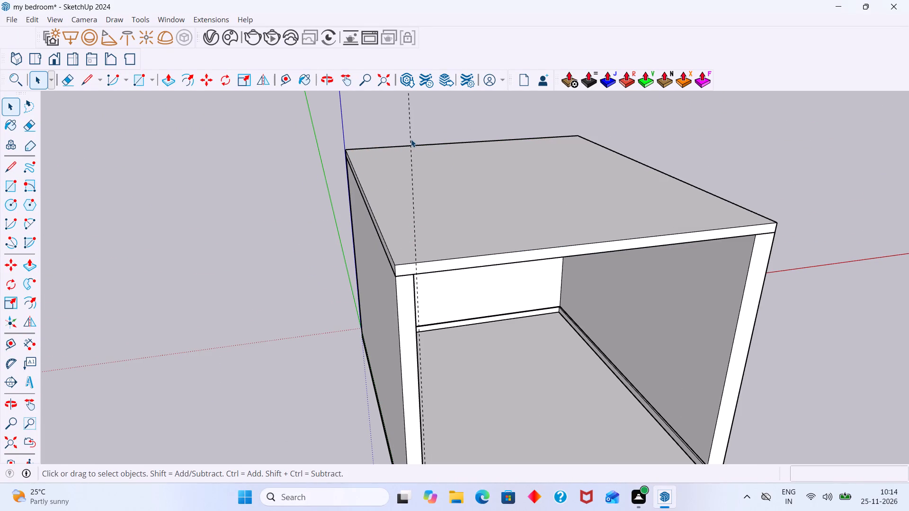
{"action": "left_click", "coordinate": [411, 139]}
{"action": "key", "text": "Delete"}
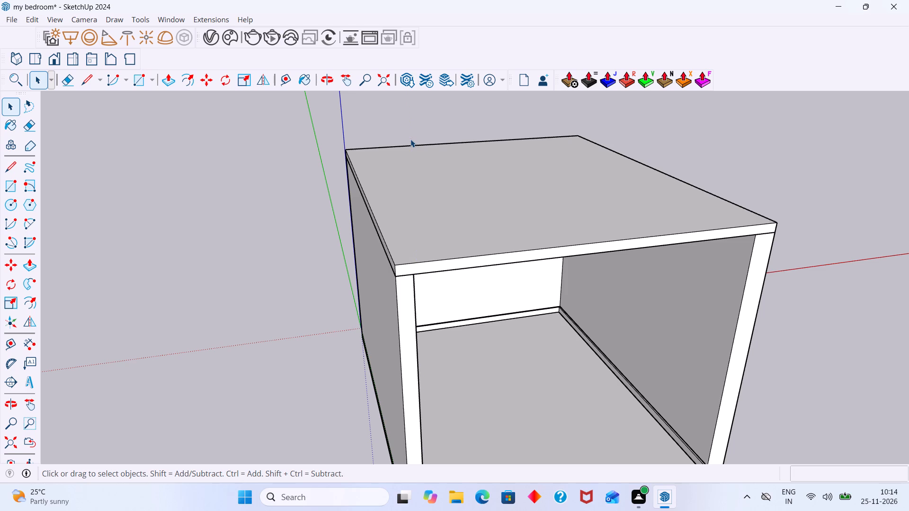
Examine the front ends of the skirting where it meets both side walls and the floor.
{"action": "scroll", "coordinate": [519, 293], "scroll_direction": "down", "scroll_amount": 8}
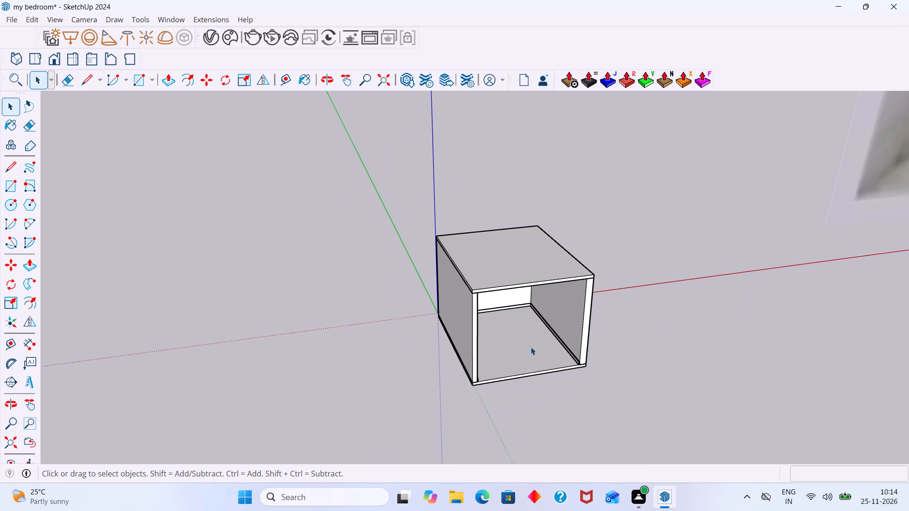
{"action": "scroll", "coordinate": [492, 363], "scroll_direction": "up", "scroll_amount": 1}
{"action": "middle_click_drag", "start_coordinate": [487, 371], "coordinate": [374, 379]}
{"action": "scroll", "coordinate": [487, 371], "scroll_direction": "up", "scroll_amount": 1}
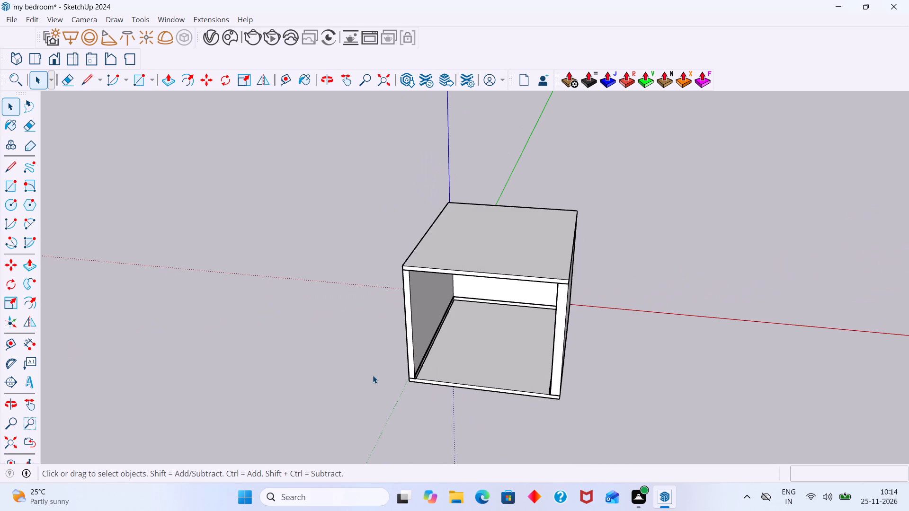
{"action": "scroll", "coordinate": [430, 366], "scroll_direction": "up", "scroll_amount": 20}
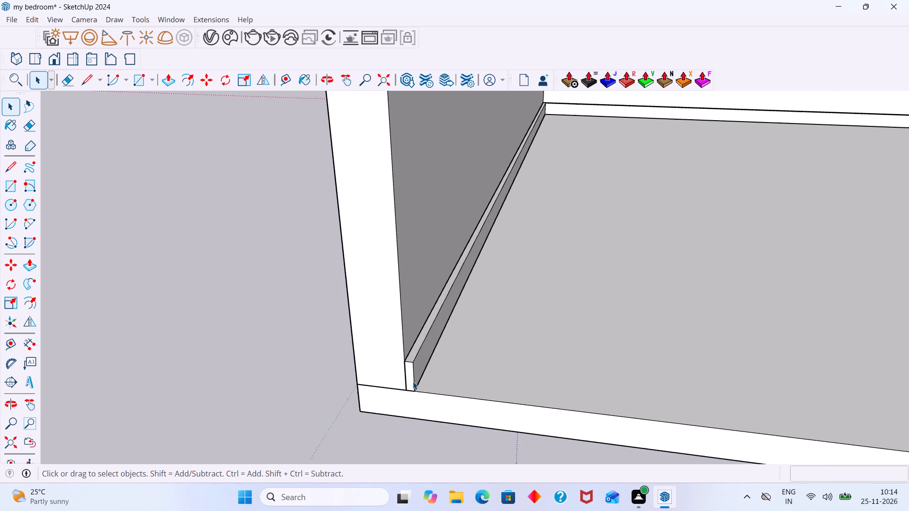
{"action": "scroll", "coordinate": [413, 381], "scroll_direction": "up", "scroll_amount": 3}
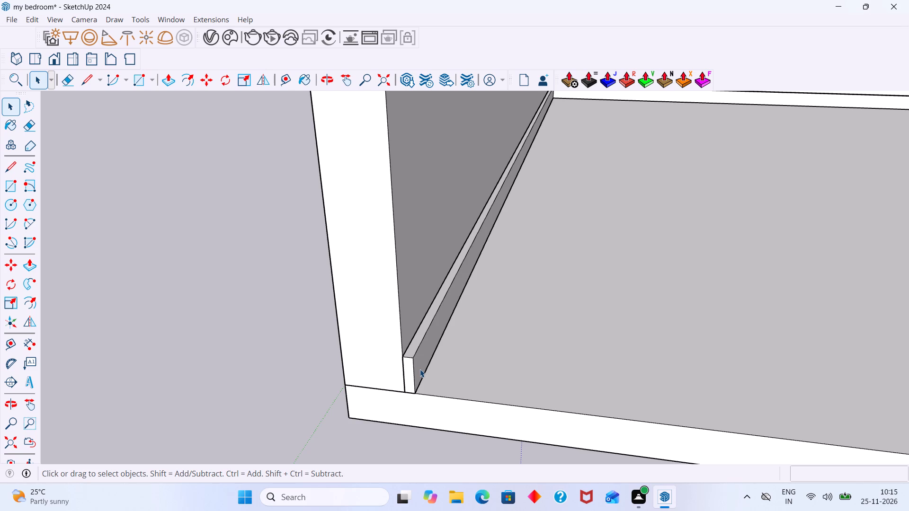
{"action": "scroll", "coordinate": [397, 355], "scroll_direction": "down", "scroll_amount": 20}
{"action": "scroll", "coordinate": [397, 355], "scroll_direction": "down", "scroll_amount": 6}
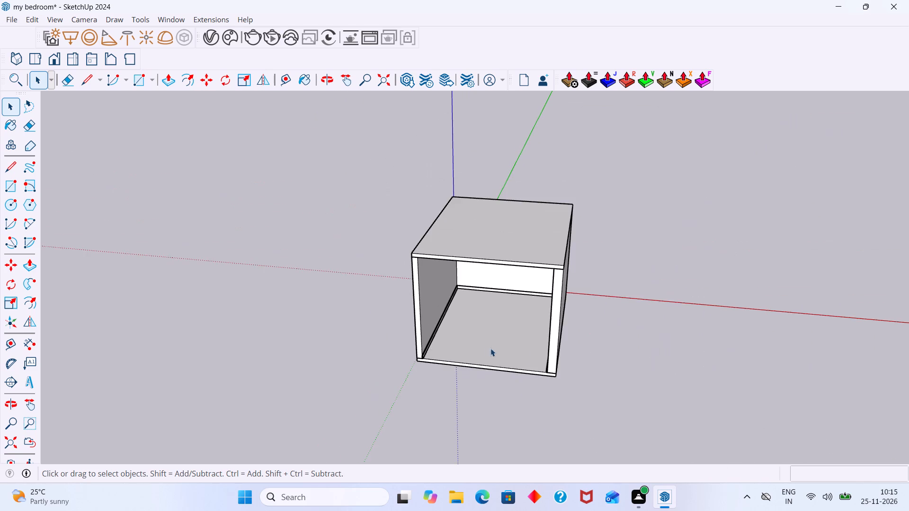
{"action": "middle_click_drag", "start_coordinate": [549, 362], "coordinate": [764, 350]}
{"action": "scroll", "coordinate": [584, 326], "scroll_direction": "up", "scroll_amount": 15}
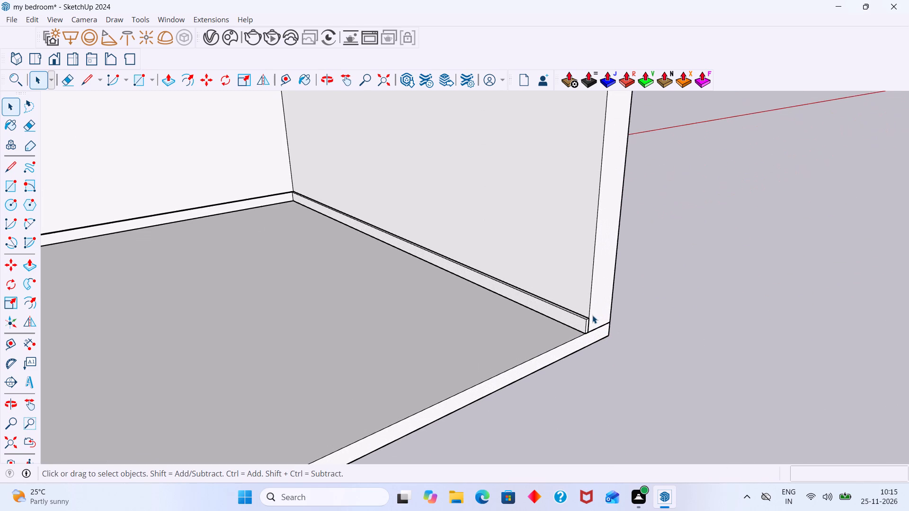
{"action": "scroll", "coordinate": [591, 315], "scroll_direction": "up", "scroll_amount": 14}
{"action": "middle_click_drag", "start_coordinate": [612, 322], "coordinate": [576, 323]}
{"action": "scroll", "coordinate": [606, 317], "scroll_direction": "down", "scroll_amount": 20}
{"action": "scroll", "coordinate": [606, 317], "scroll_direction": "down", "scroll_amount": 9}
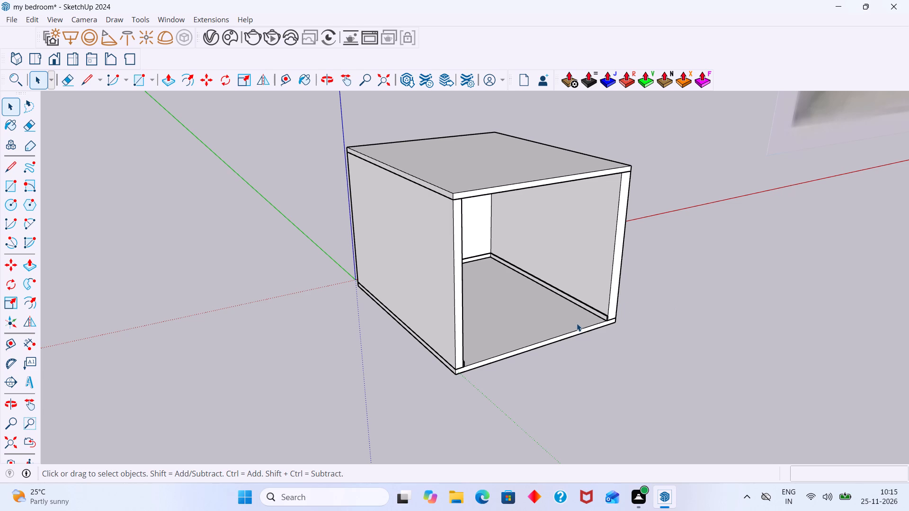
{"action": "scroll", "coordinate": [577, 323], "scroll_direction": "down", "scroll_amount": 1}
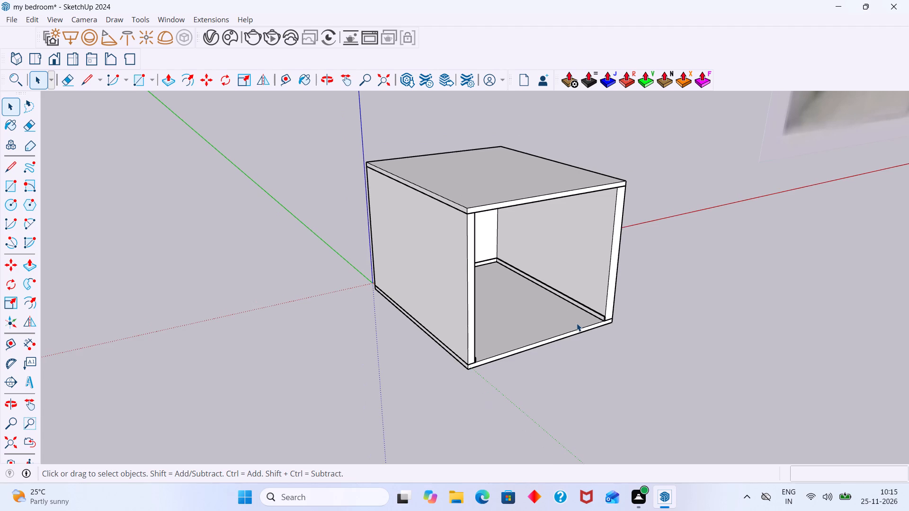
{"action": "scroll", "coordinate": [532, 356], "scroll_direction": "down", "scroll_amount": 2}
{"action": "middle_click_drag", "start_coordinate": [520, 359], "coordinate": [398, 356]}
{"action": "scroll", "coordinate": [398, 356], "scroll_direction": "up", "scroll_amount": 1}
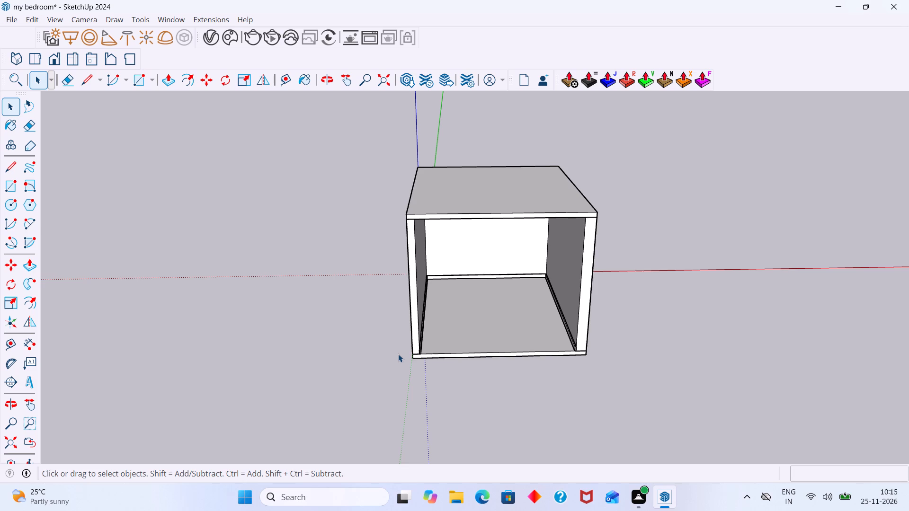
Select all the connected geometry of the skirting and make it a group.
{"action": "middle_click_drag", "start_coordinate": [374, 356], "coordinate": [350, 357]}
{"action": "scroll", "coordinate": [405, 346], "scroll_direction": "up", "scroll_amount": 4}
{"action": "middle_click", "coordinate": [407, 335]}
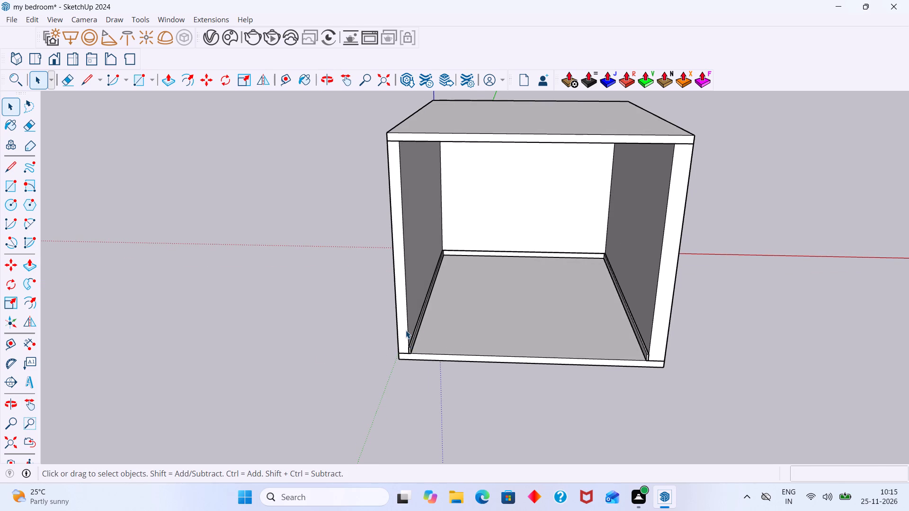
{"action": "scroll", "coordinate": [367, 330], "scroll_direction": "up", "scroll_amount": 10}
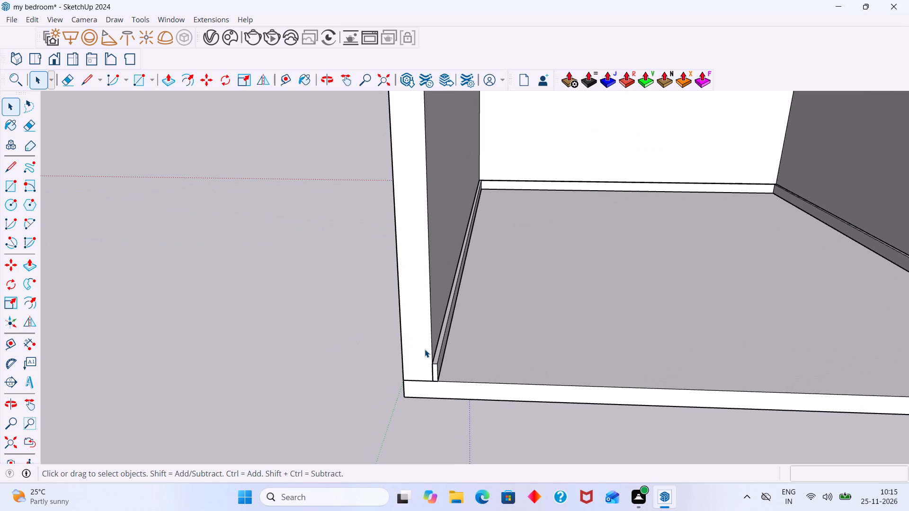
{"action": "scroll", "coordinate": [428, 347], "scroll_direction": "up", "scroll_amount": 11}
{"action": "triple_click", "coordinate": [444, 371]}
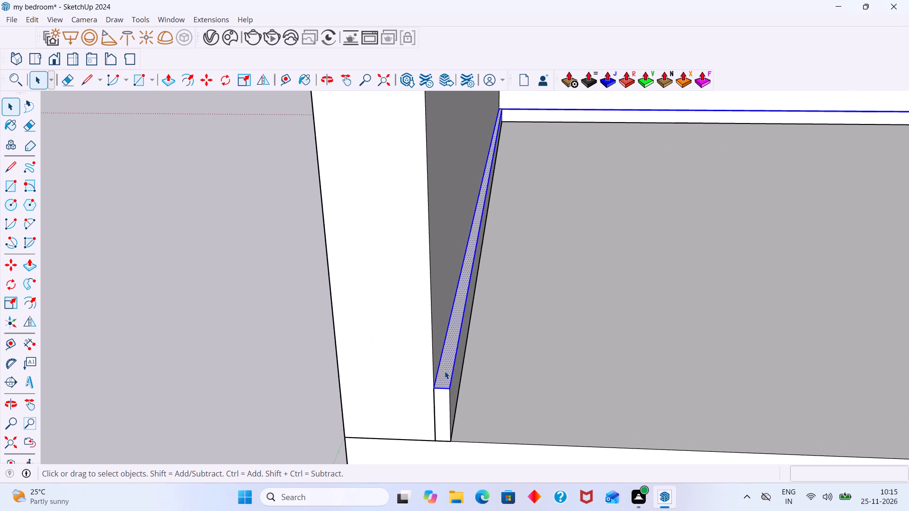
{"action": "left_click", "coordinate": [446, 371]}
{"action": "scroll", "coordinate": [448, 372], "scroll_direction": "down", "scroll_amount": 2}
{"action": "right_click", "coordinate": [448, 371]}
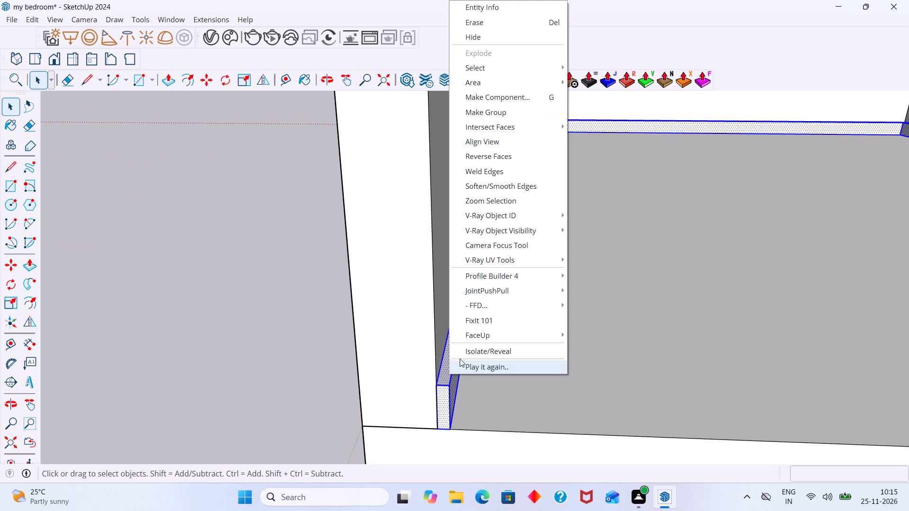
{"action": "left_click", "coordinate": [483, 114]}
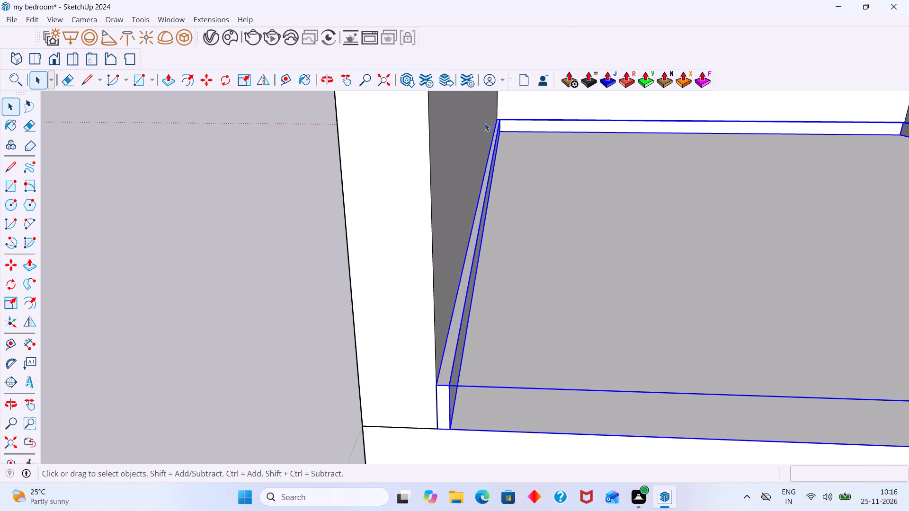
{"action": "left_click", "coordinate": [301, 280]}
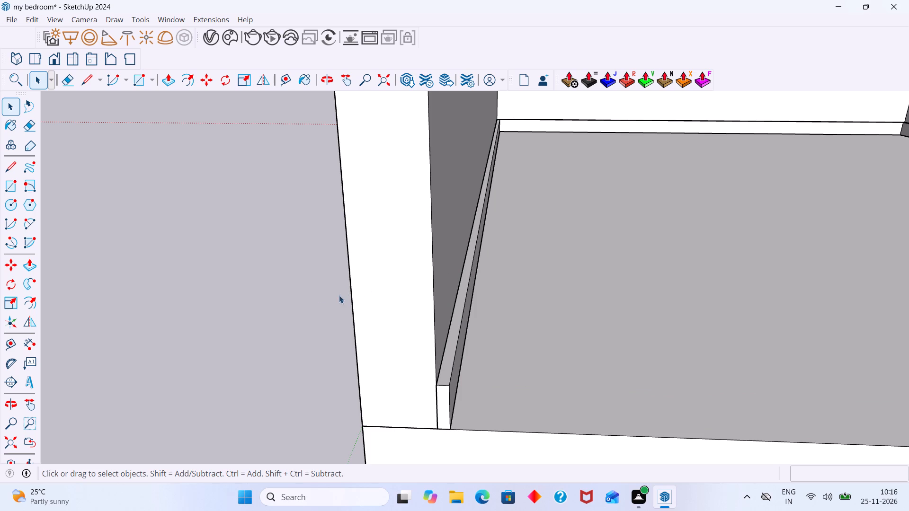
Examine the wall group and the grouped skirting from the open front and the side of the room.
{"action": "scroll", "coordinate": [319, 305], "scroll_direction": "down", "scroll_amount": 11}
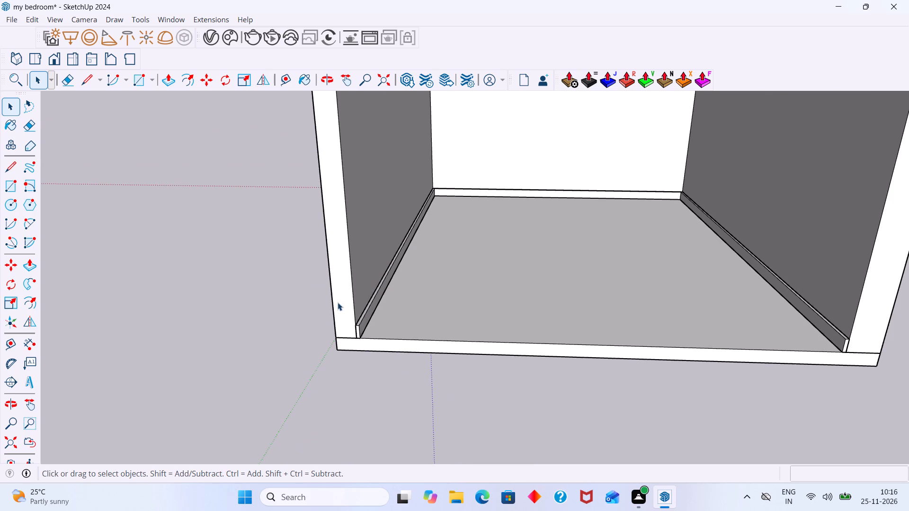
{"action": "scroll", "coordinate": [344, 302], "scroll_direction": "down", "scroll_amount": 5}
{"action": "middle_click_drag", "start_coordinate": [356, 305], "coordinate": [324, 305]}
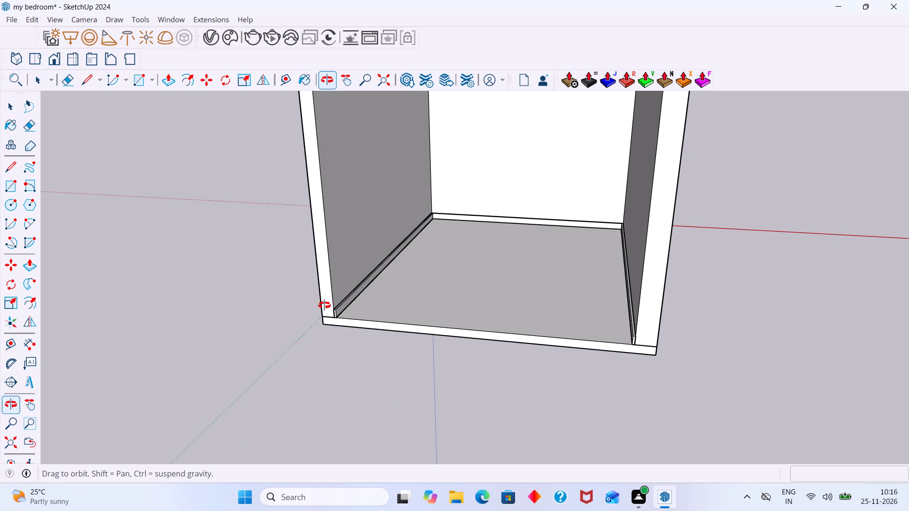
{"action": "middle_click_drag", "start_coordinate": [324, 305], "coordinate": [359, 310]}
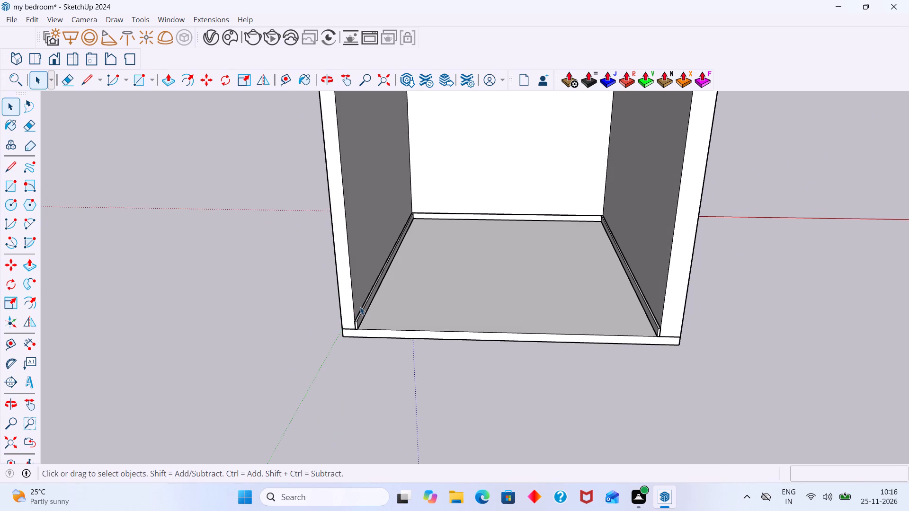
{"action": "middle_click_drag", "start_coordinate": [360, 308], "coordinate": [360, 387], "text": "shift"}
{"action": "middle_click_drag", "start_coordinate": [350, 326], "coordinate": [357, 307]}
{"action": "scroll", "coordinate": [356, 307], "scroll_direction": "up", "scroll_amount": 3}
{"action": "left_click", "coordinate": [351, 305]}
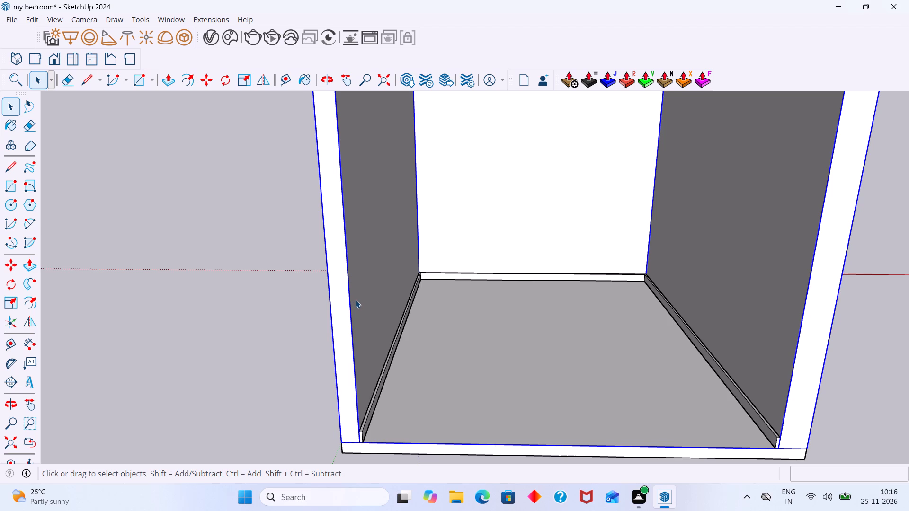
{"action": "middle_click_drag", "start_coordinate": [360, 299], "coordinate": [574, 306]}
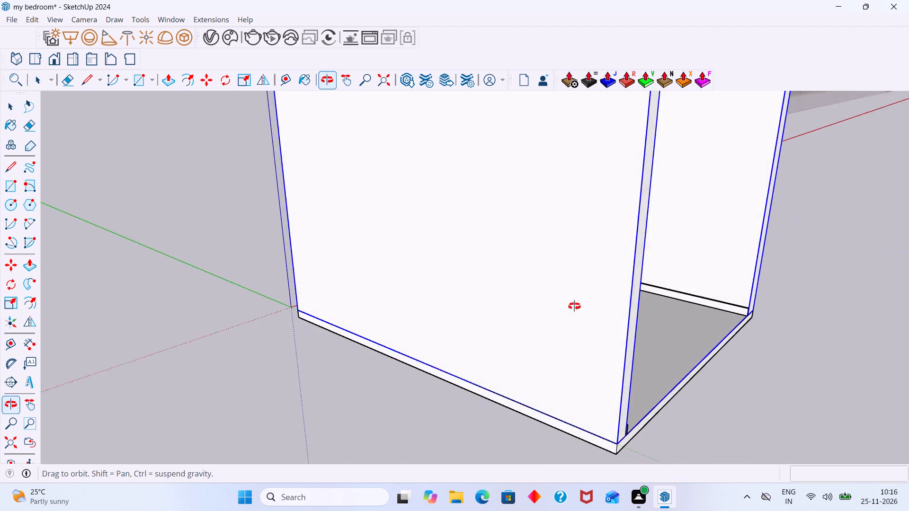
{"action": "middle_click_drag", "start_coordinate": [574, 306], "coordinate": [472, 306]}
{"action": "left_click", "coordinate": [749, 427]}
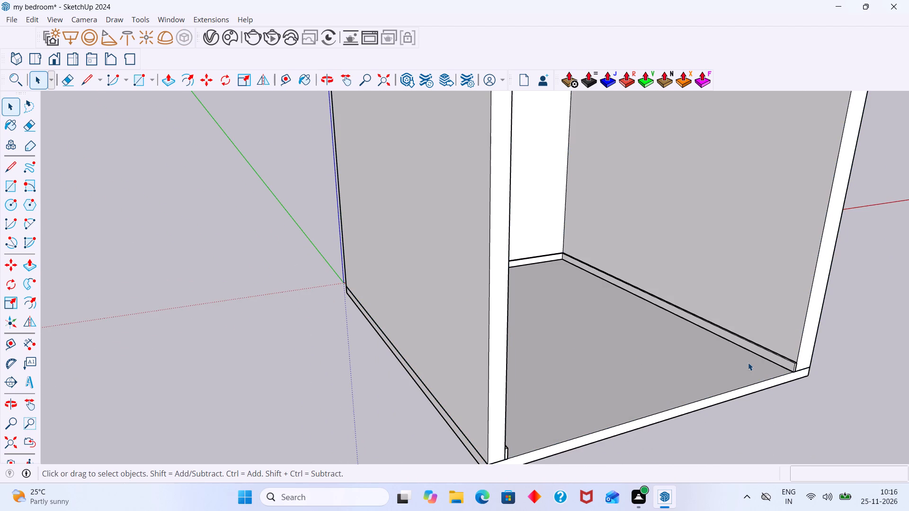
Place a horizontal guide 7' above the bottom edge on the outer face of the side wall away from the origin.
{"action": "middle_click_drag", "start_coordinate": [723, 346], "coordinate": [613, 339]}
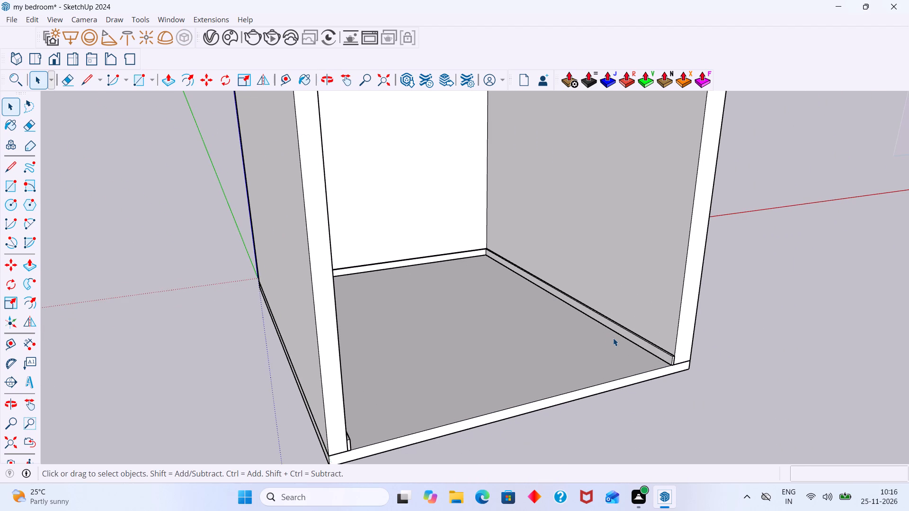
{"action": "middle_click_drag", "start_coordinate": [613, 335], "coordinate": [482, 336]}
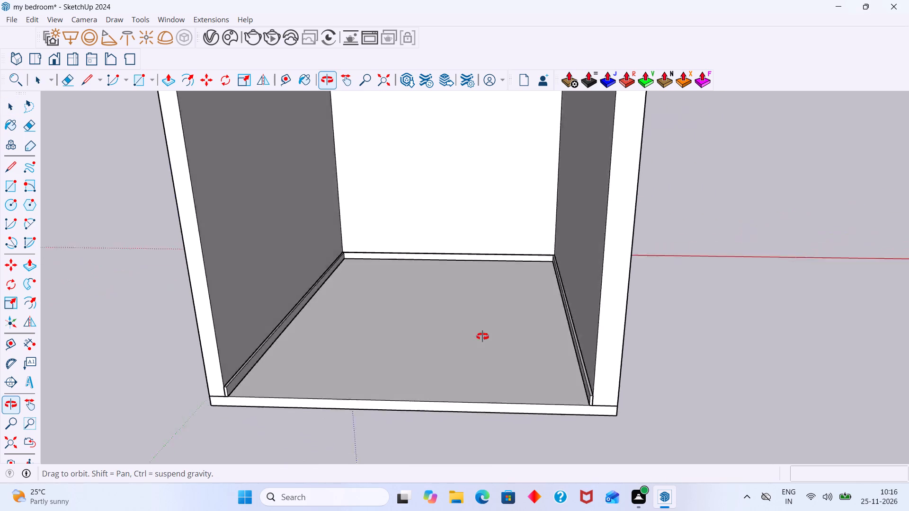
{"action": "middle_click_drag", "start_coordinate": [482, 336], "coordinate": [275, 358]}
{"action": "scroll", "coordinate": [456, 390], "scroll_direction": "up", "scroll_amount": 2}
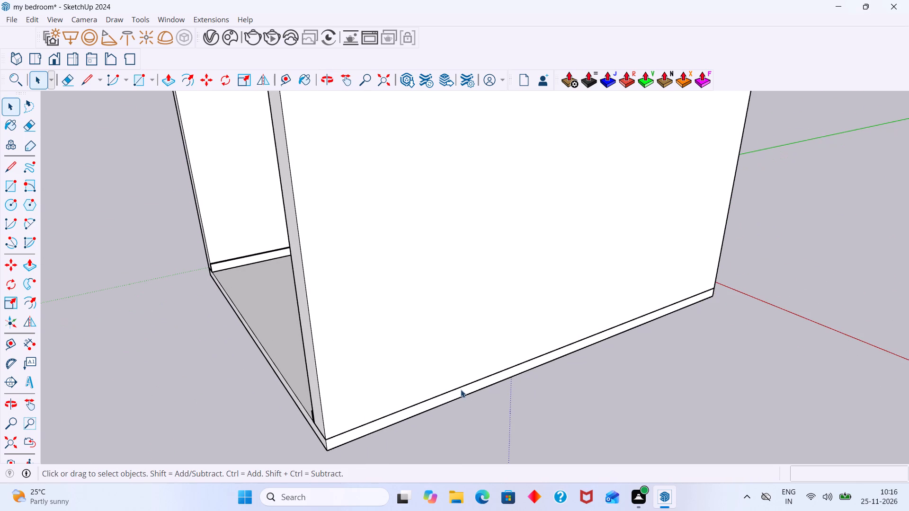
{"action": "key", "text": "t"}
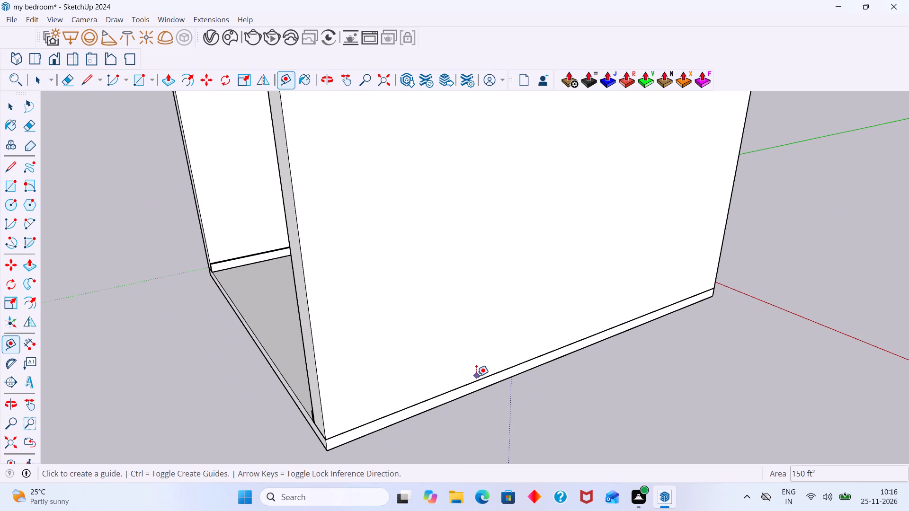
{"action": "left_click", "coordinate": [480, 379]}
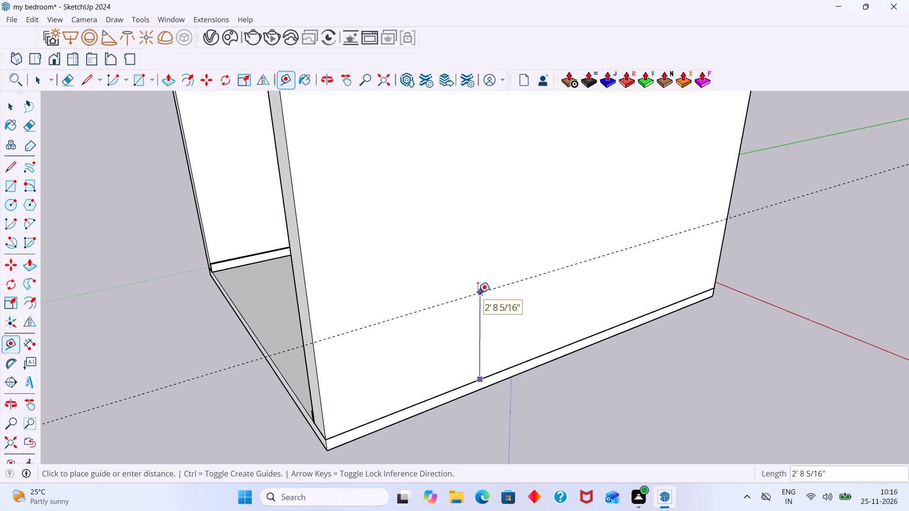
{"action": "type", "text": "7'"}
{"action": "key", "text": "Return"}
Place a vertical guide 1' in from that side wall's rear edge and another 4' further along from it.
{"action": "left_click", "coordinate": [726, 231]}
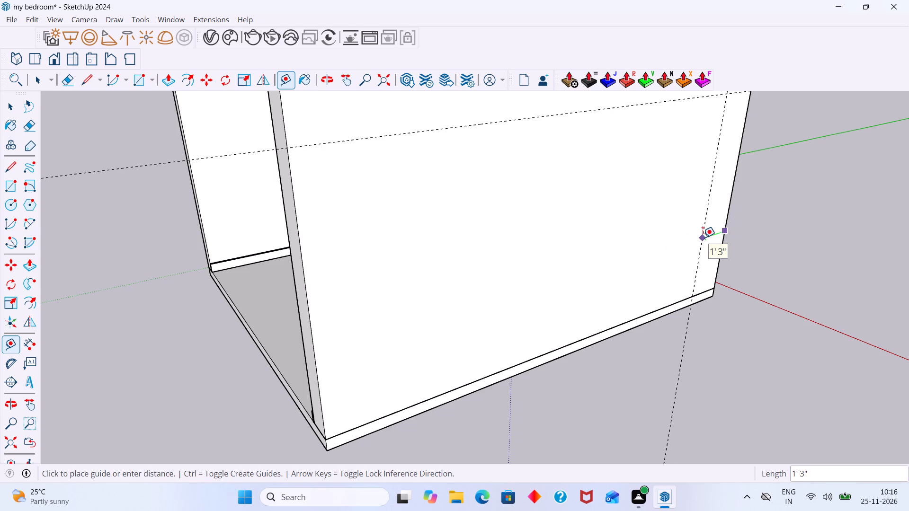
{"action": "type", "text": "1'"}
{"action": "key", "text": "Return"}
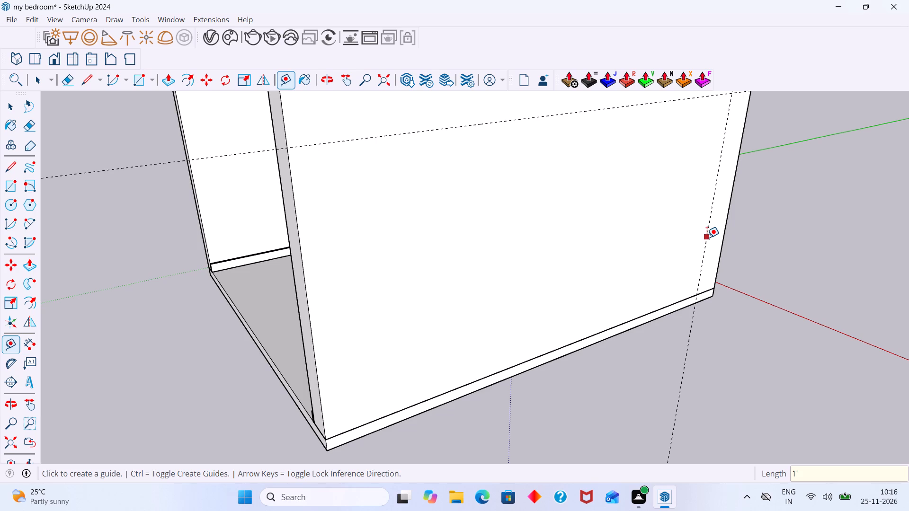
{"action": "left_click", "coordinate": [707, 237]}
{"action": "type", "text": "4'"}
{"action": "key", "text": "Return"}
{"action": "key", "text": "space"}
{"action": "scroll", "coordinate": [683, 296], "scroll_direction": "down", "scroll_amount": 5}
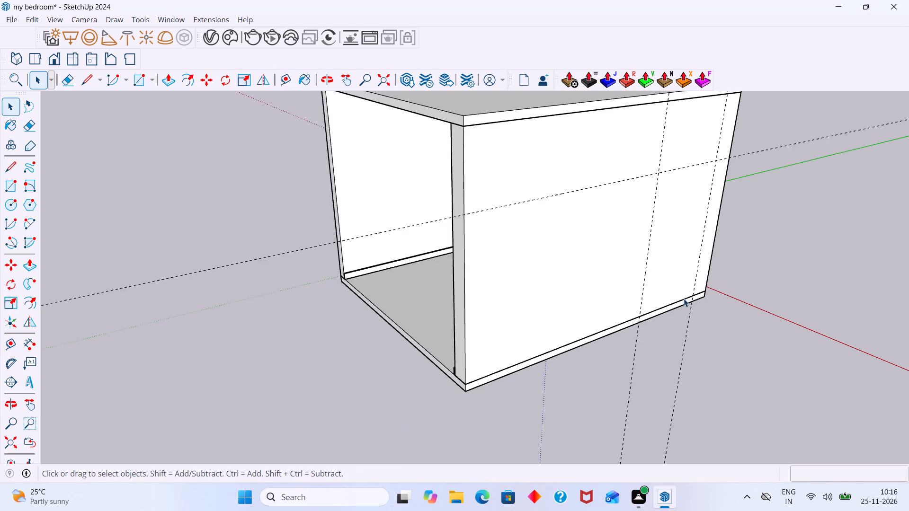
{"action": "scroll", "coordinate": [684, 299], "scroll_direction": "down", "scroll_amount": 5}
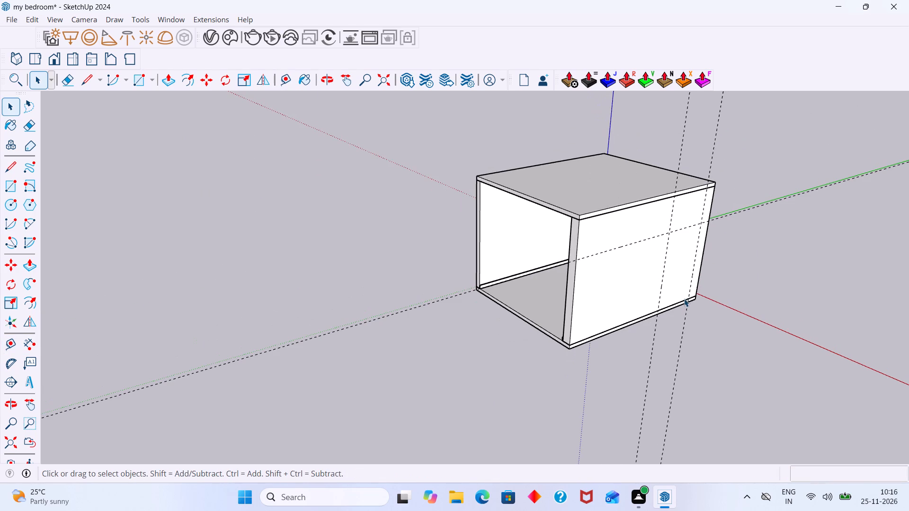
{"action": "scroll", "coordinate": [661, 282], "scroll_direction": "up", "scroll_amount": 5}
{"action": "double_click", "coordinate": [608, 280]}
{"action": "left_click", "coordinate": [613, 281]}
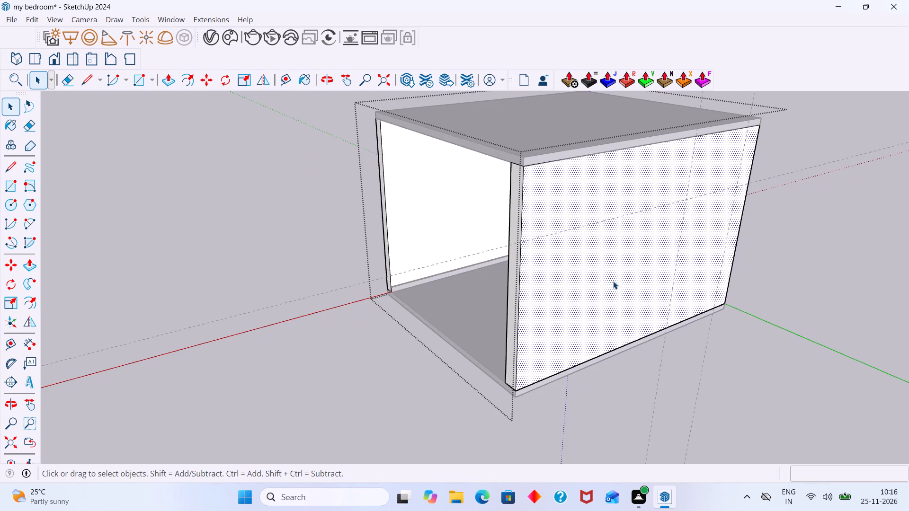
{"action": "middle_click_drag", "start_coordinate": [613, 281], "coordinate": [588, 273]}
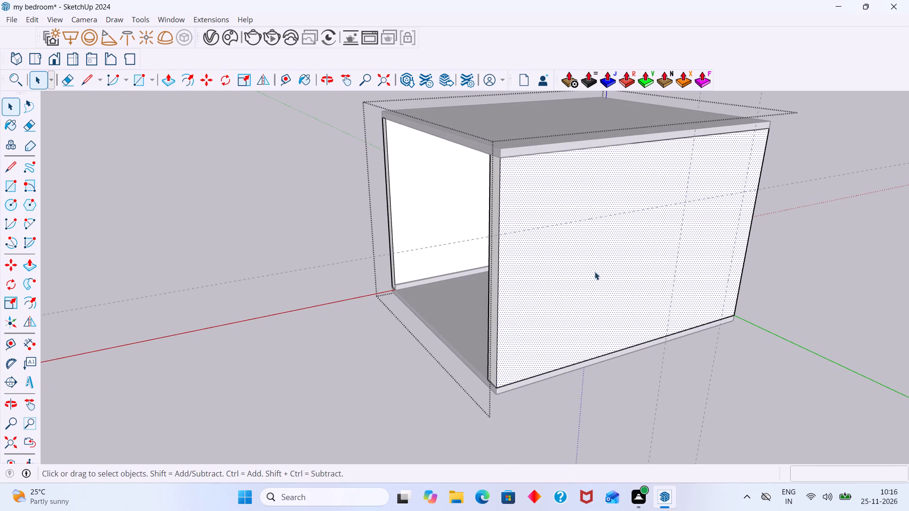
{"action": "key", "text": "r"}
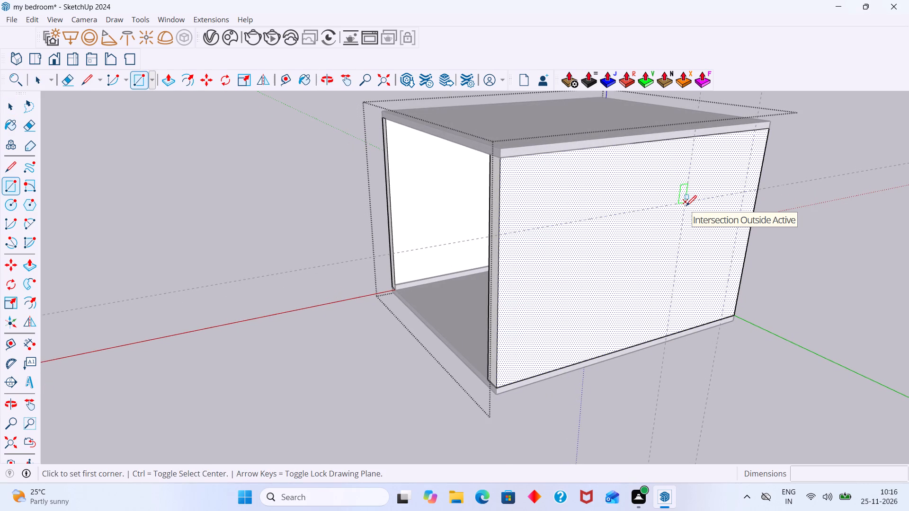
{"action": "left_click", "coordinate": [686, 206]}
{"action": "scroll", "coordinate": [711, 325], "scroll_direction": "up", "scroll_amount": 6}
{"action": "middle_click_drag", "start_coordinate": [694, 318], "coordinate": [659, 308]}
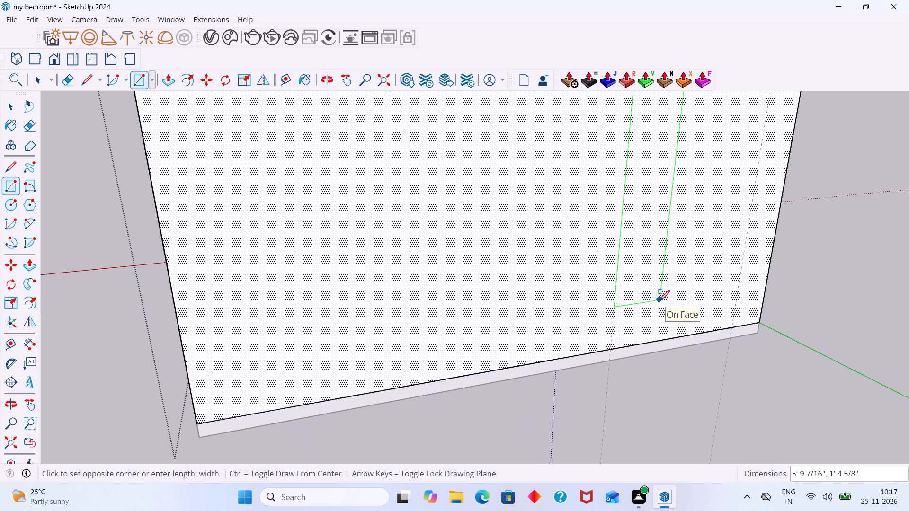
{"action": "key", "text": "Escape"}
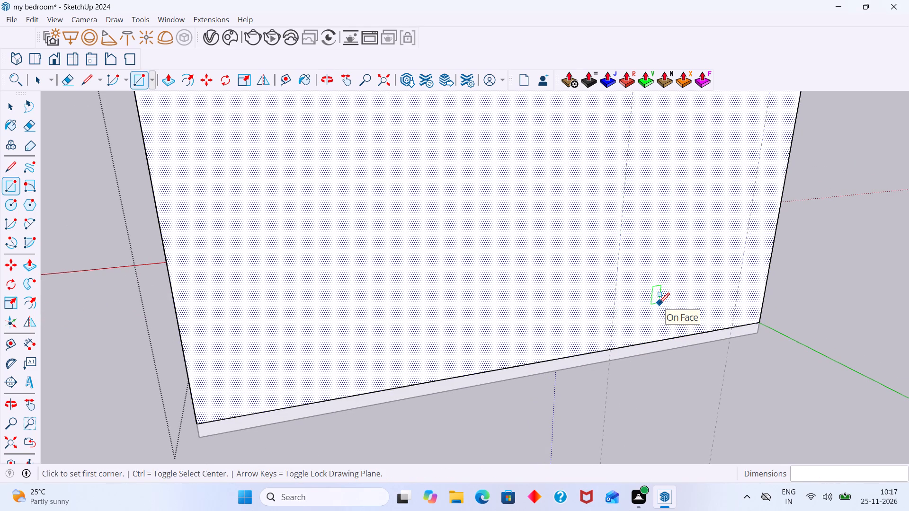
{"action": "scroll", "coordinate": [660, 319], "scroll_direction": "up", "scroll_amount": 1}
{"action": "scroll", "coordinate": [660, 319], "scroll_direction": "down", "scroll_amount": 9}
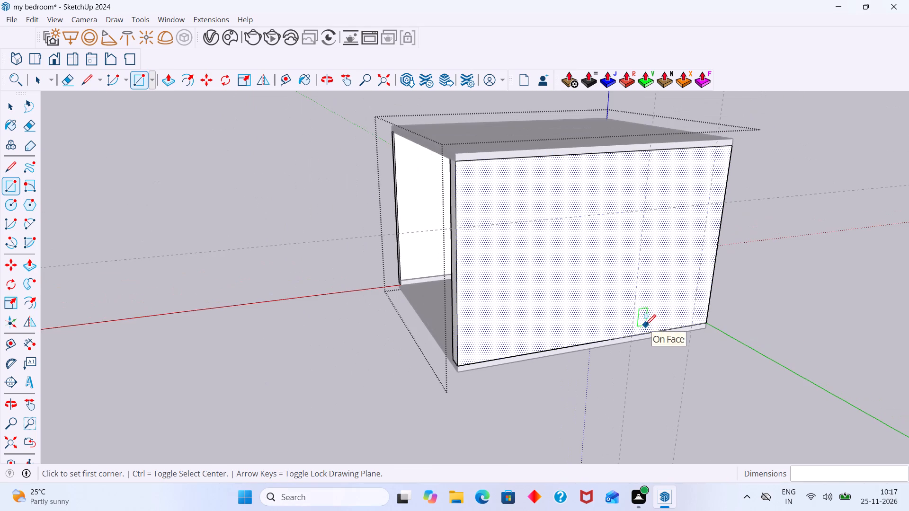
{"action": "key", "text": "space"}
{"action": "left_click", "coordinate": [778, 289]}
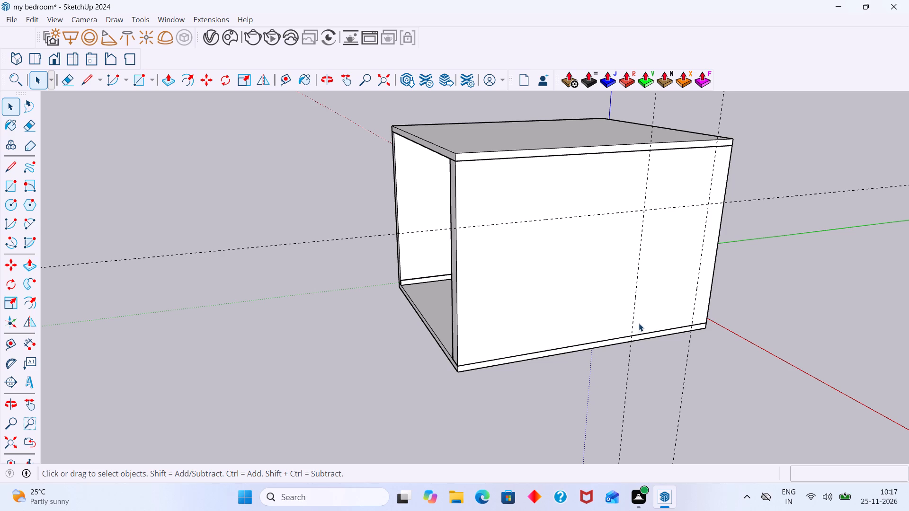
Place a horizontal guide 1' above the bottom edge of the side wall's outer face.
{"action": "key", "text": "t"}
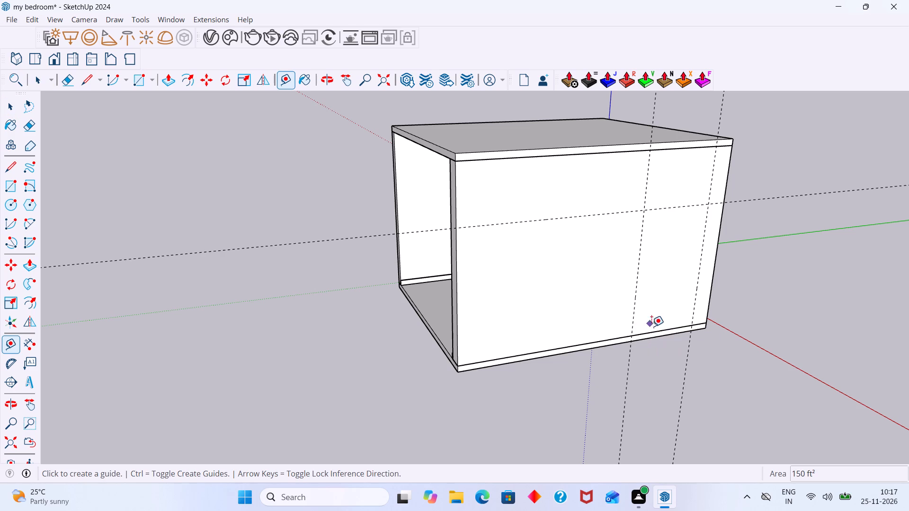
{"action": "scroll", "coordinate": [661, 330], "scroll_direction": "up", "scroll_amount": 5}
{"action": "left_click", "coordinate": [659, 329]}
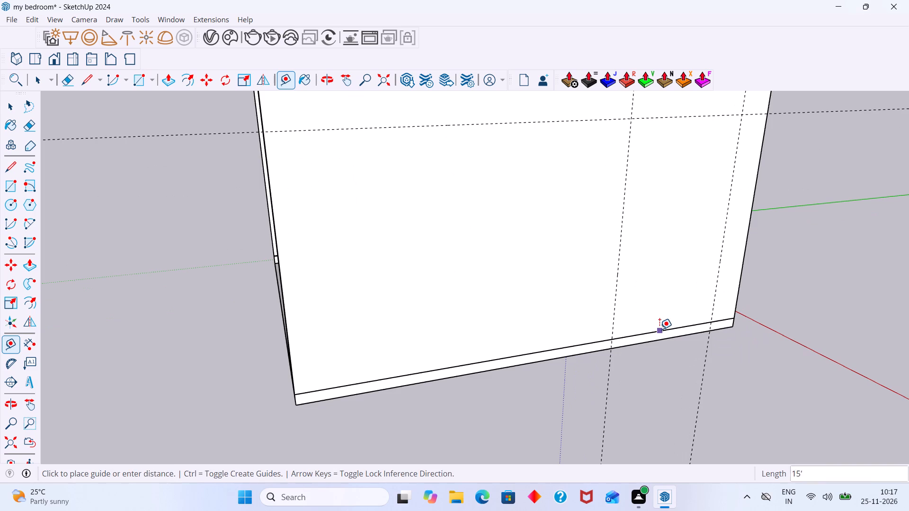
{"action": "key", "text": "1"}
{"action": "key", "text": "apostrophe"}
{"action": "key", "text": "Return"}
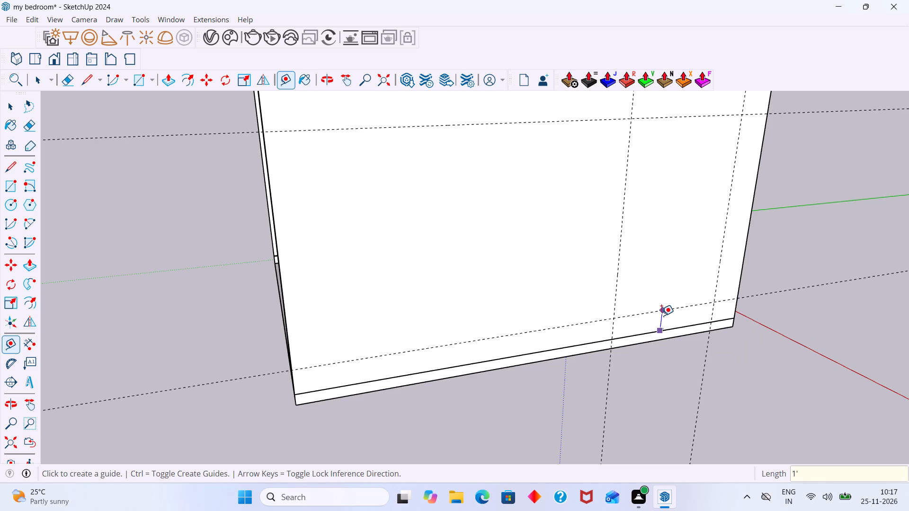
{"action": "key", "text": "space"}
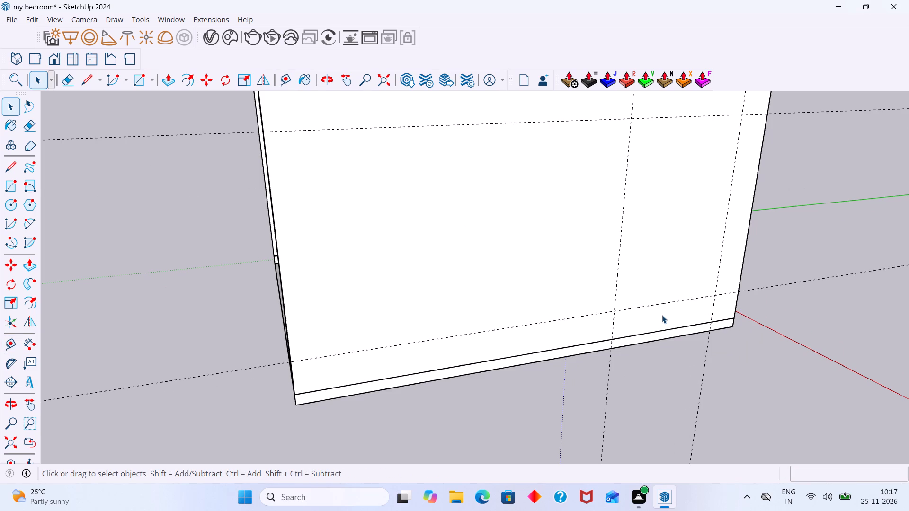
Inside the wall group, draw a 4' wide by 6' high rectangle between the guides on the side wall's outer face.
{"action": "scroll", "coordinate": [686, 304], "scroll_direction": "down", "scroll_amount": 2}
{"action": "triple_click", "coordinate": [686, 273]}
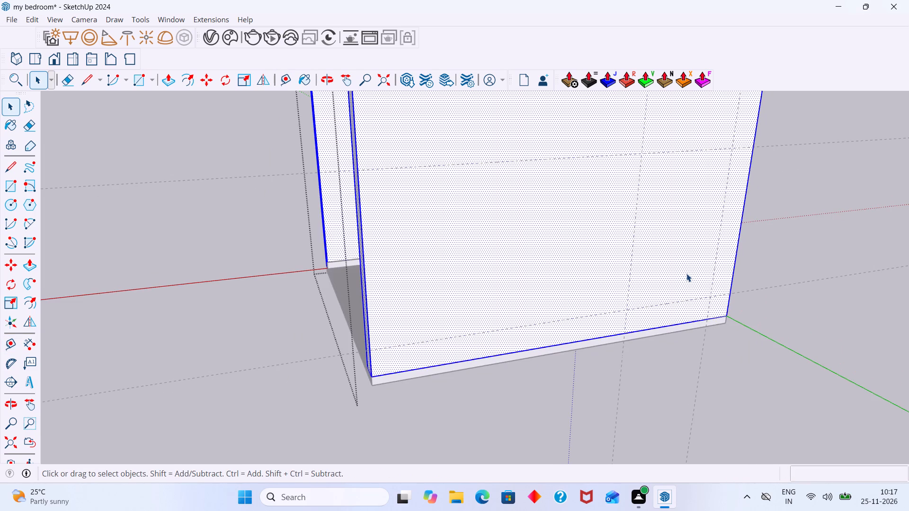
{"action": "key", "text": "r"}
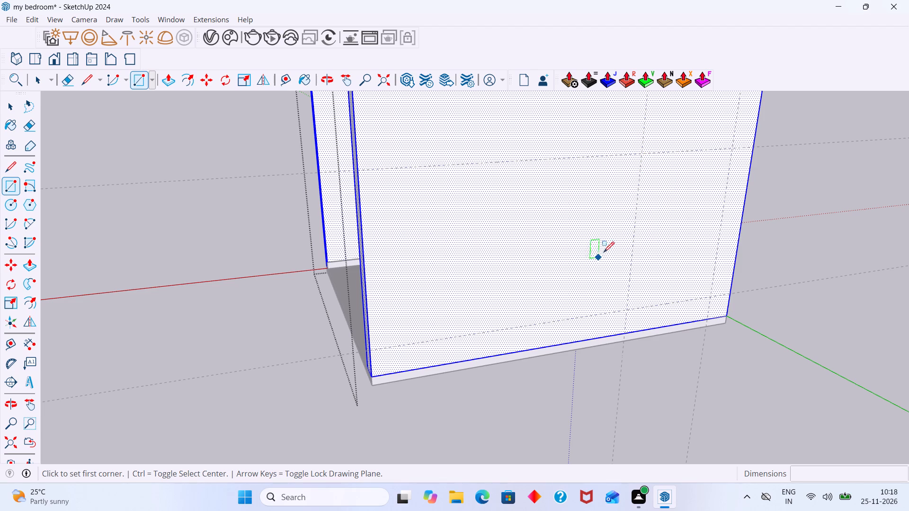
{"action": "left_click", "coordinate": [643, 155]}
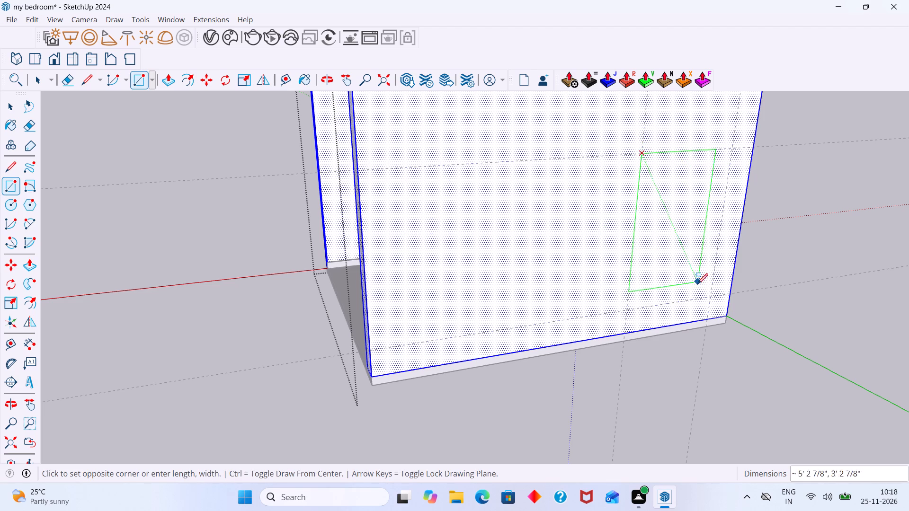
{"action": "left_click", "coordinate": [712, 296]}
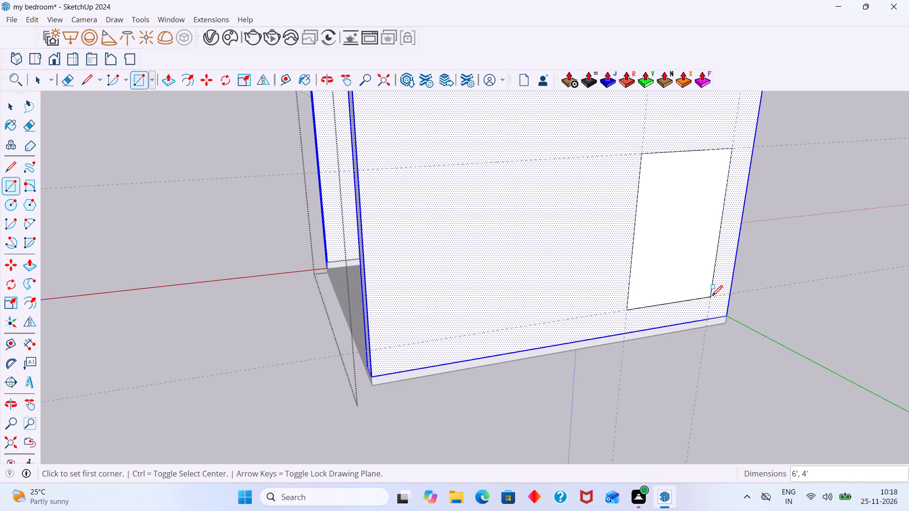
{"action": "key", "text": "space"}
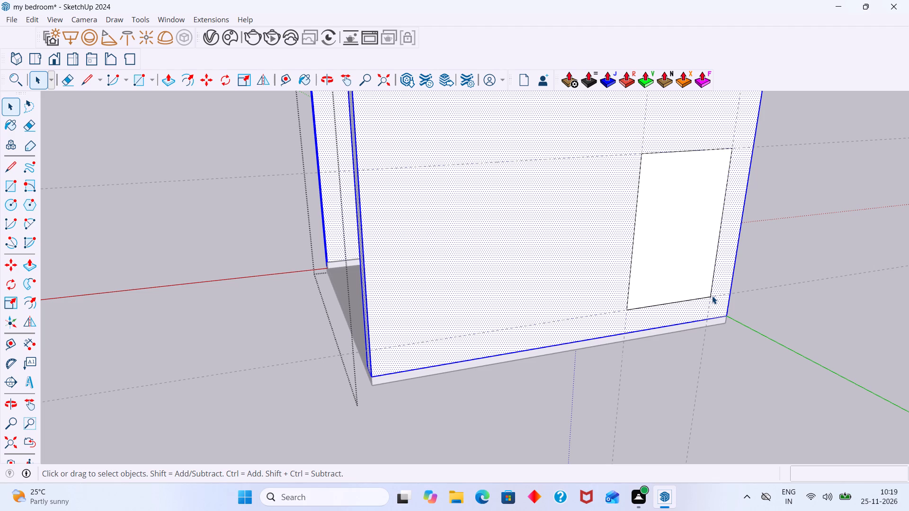
Push the rectangle 9" through the side wall to cut the opening, and leave the wall group.
{"action": "scroll", "coordinate": [630, 213], "scroll_direction": "up", "scroll_amount": 2}
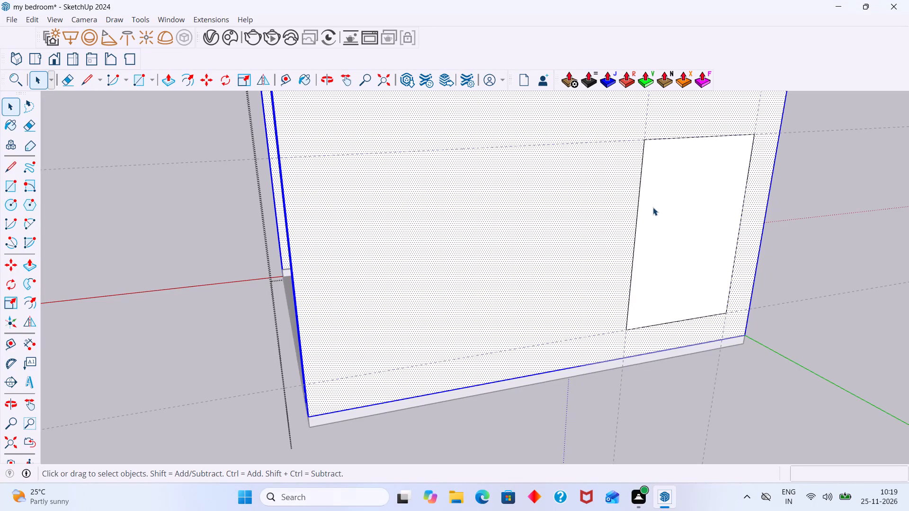
{"action": "scroll", "coordinate": [683, 208], "scroll_direction": "down", "scroll_amount": 3}
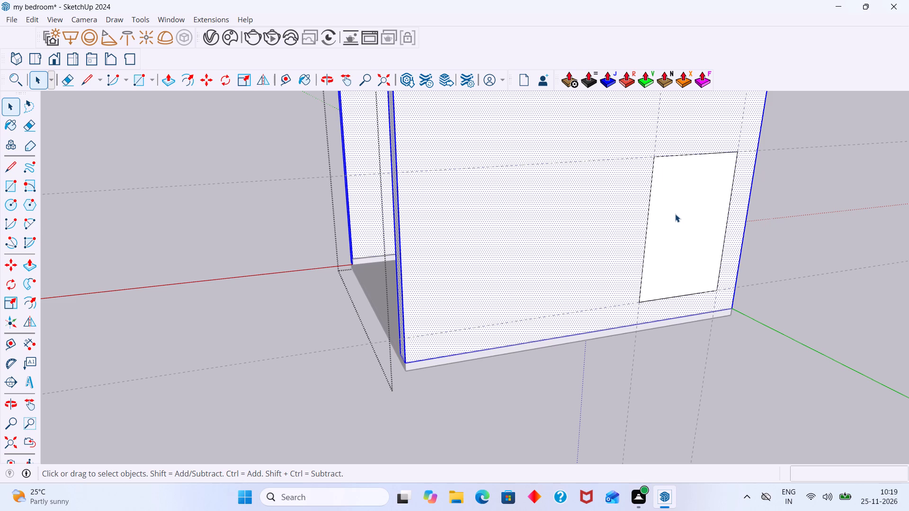
{"action": "scroll", "coordinate": [677, 184], "scroll_direction": "up", "scroll_amount": 6}
{"action": "left_click", "coordinate": [677, 184]}
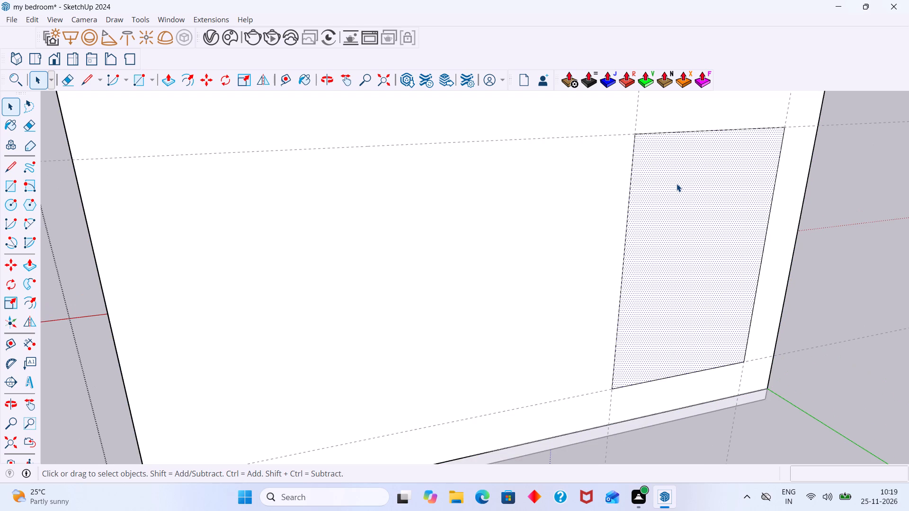
{"action": "key", "text": "p"}
{"action": "left_click", "coordinate": [677, 184]}
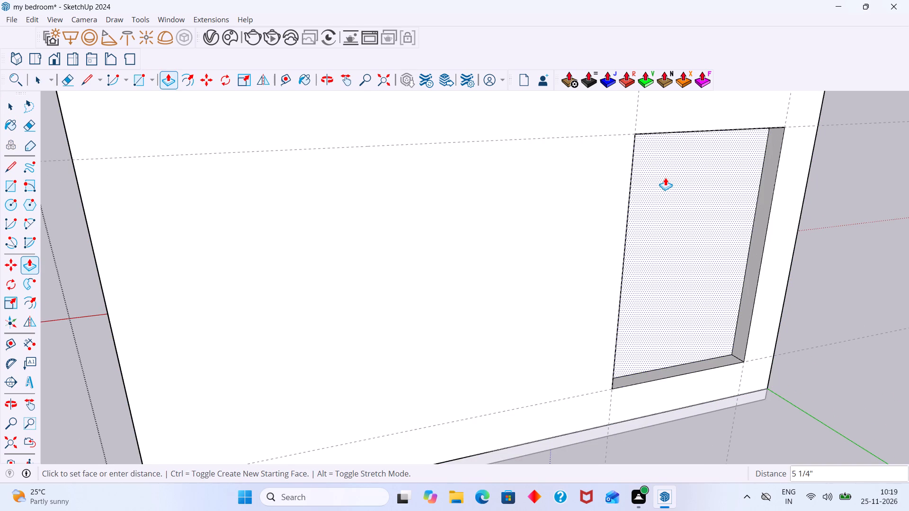
{"action": "middle_click_drag", "start_coordinate": [665, 177], "coordinate": [760, 192]}
{"action": "scroll", "coordinate": [760, 192], "scroll_direction": "down", "scroll_amount": 5}
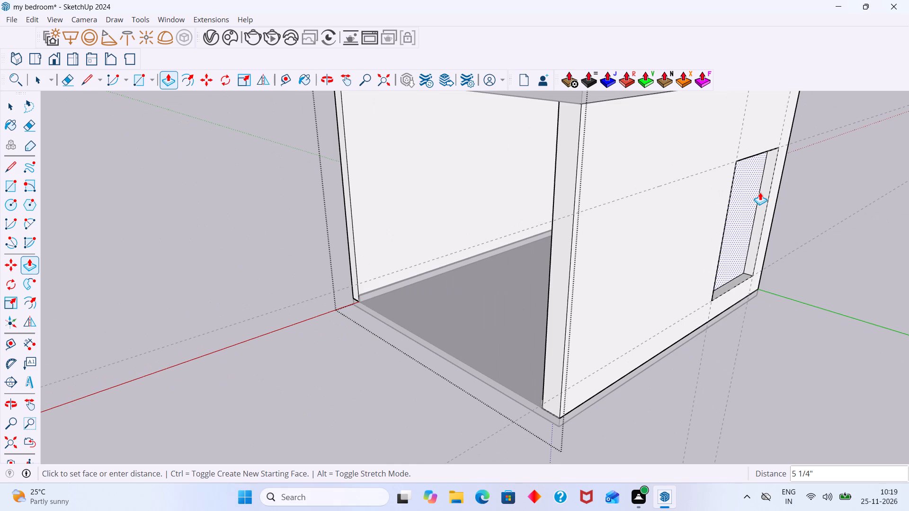
{"action": "scroll", "coordinate": [742, 182], "scroll_direction": "down", "scroll_amount": 3}
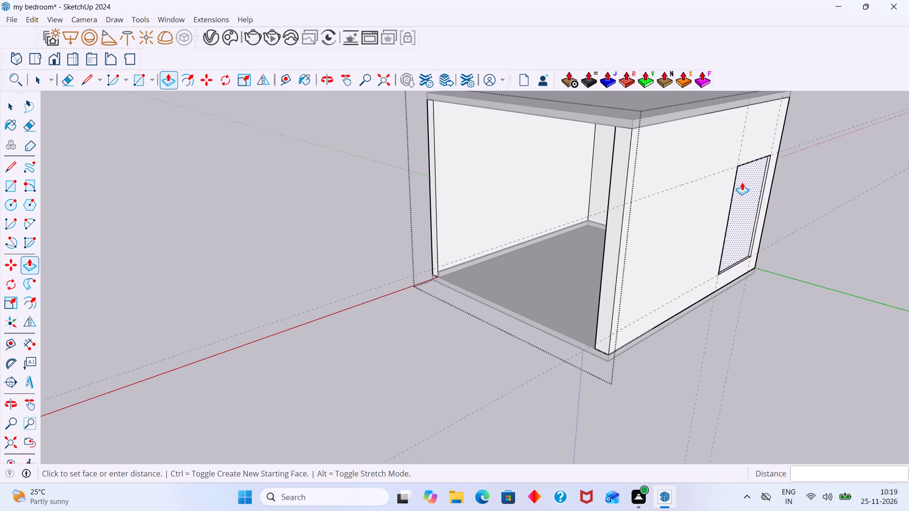
{"action": "scroll", "coordinate": [627, 142], "scroll_direction": "up", "scroll_amount": 5}
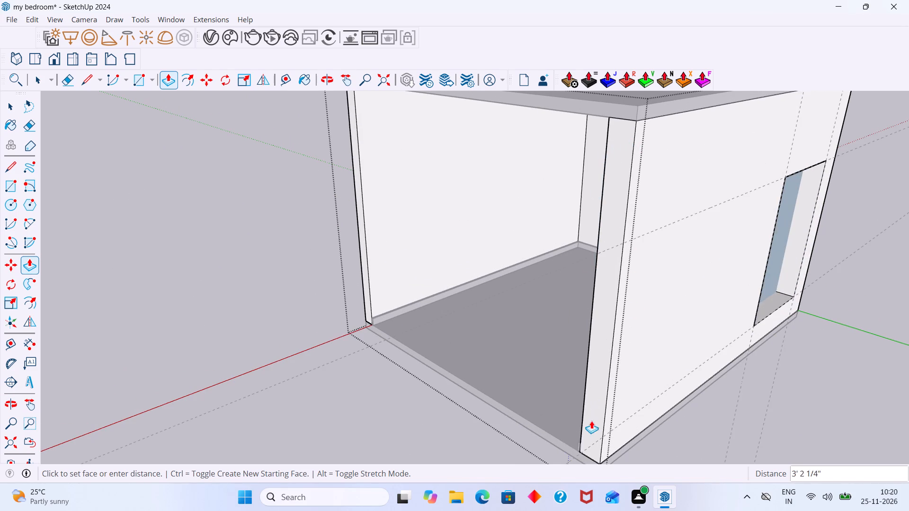
{"action": "left_click", "coordinate": [581, 449]}
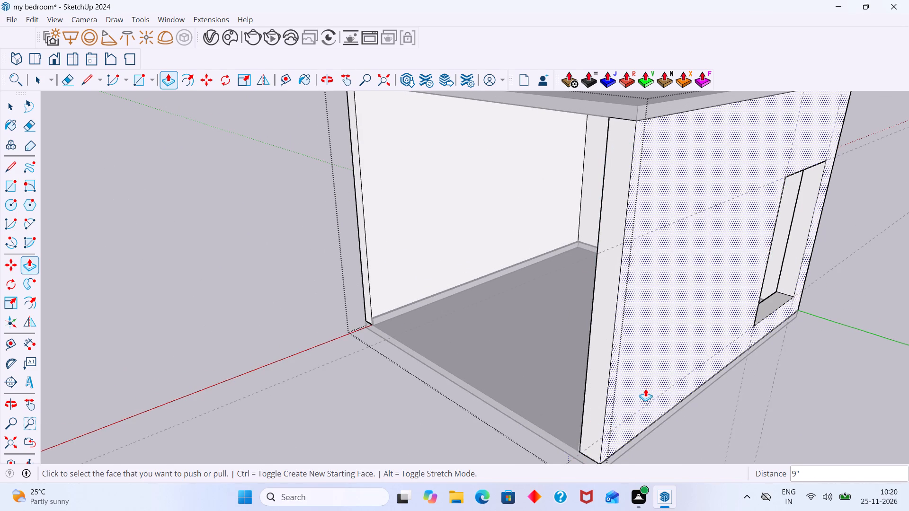
{"action": "key", "text": "space"}
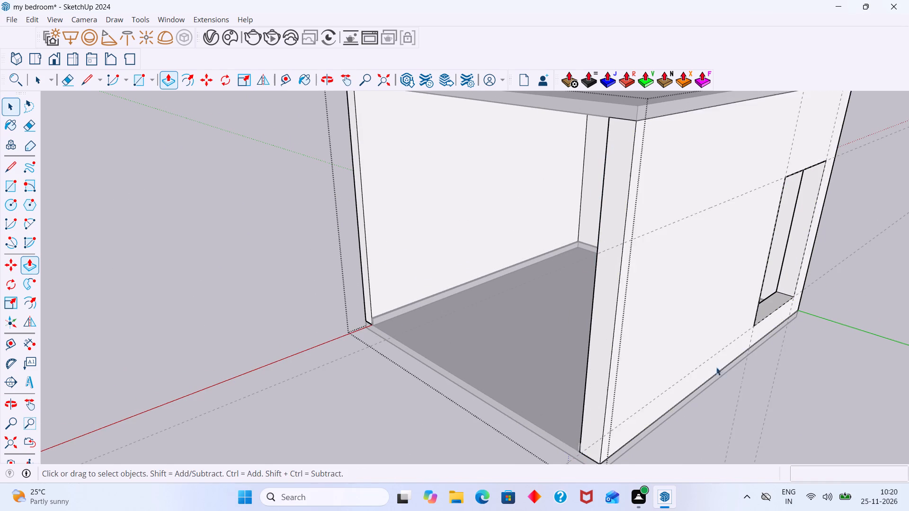
{"action": "middle_click_drag", "start_coordinate": [624, 308], "coordinate": [520, 262]}
{"action": "scroll", "coordinate": [677, 243], "scroll_direction": "down", "scroll_amount": 11}
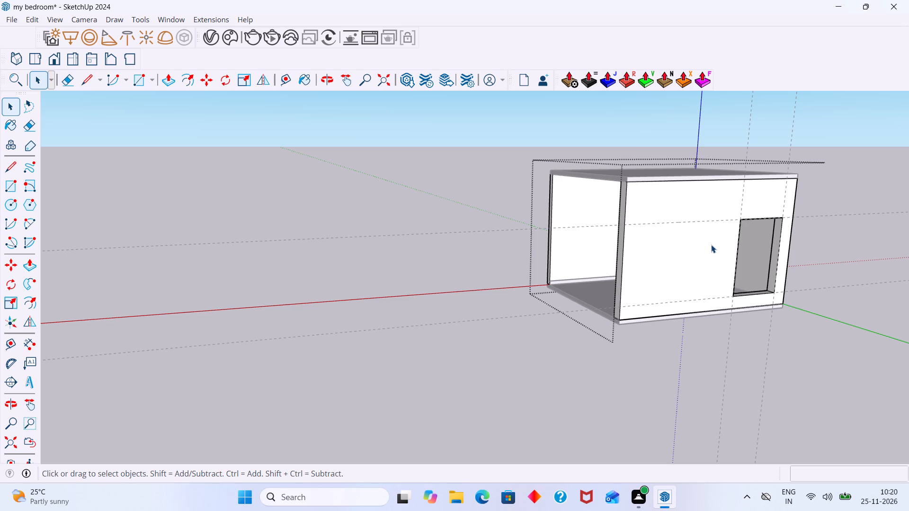
{"action": "middle_click_drag", "start_coordinate": [763, 280], "coordinate": [908, 303]}
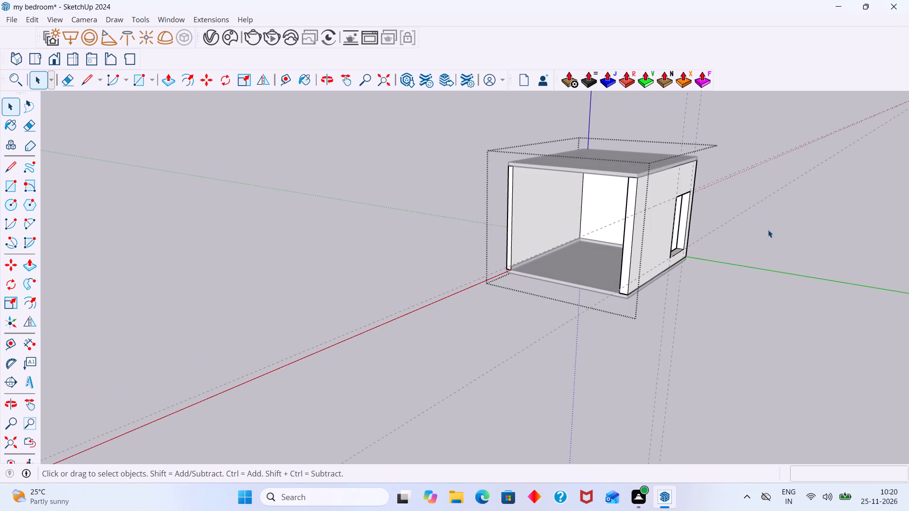
{"action": "left_click", "coordinate": [826, 221]}
Erase the two horizontal and two vertical guides around the side-wall opening.
{"action": "middle_click_drag", "start_coordinate": [723, 220], "coordinate": [588, 213]}
{"action": "scroll", "coordinate": [692, 211], "scroll_direction": "up", "scroll_amount": 1}
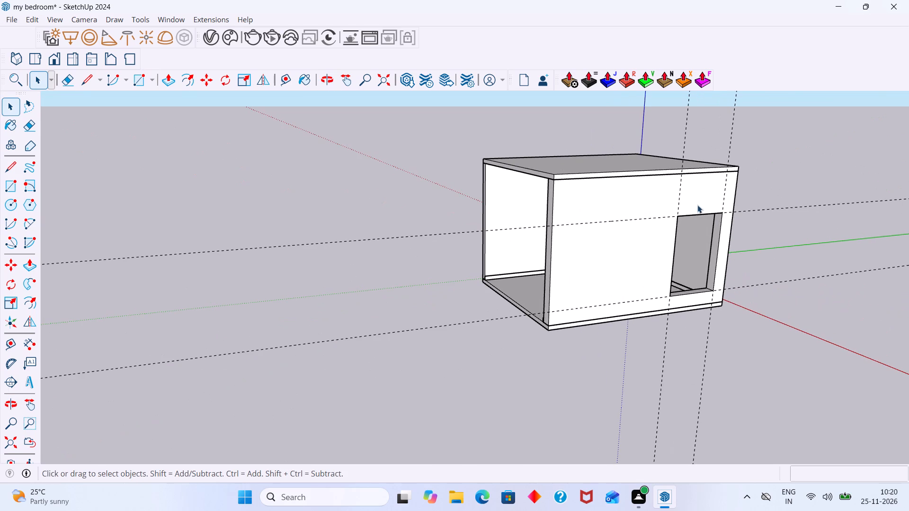
{"action": "key", "text": "e"}
{"action": "left_click_drag", "start_coordinate": [801, 171], "coordinate": [818, 288]}
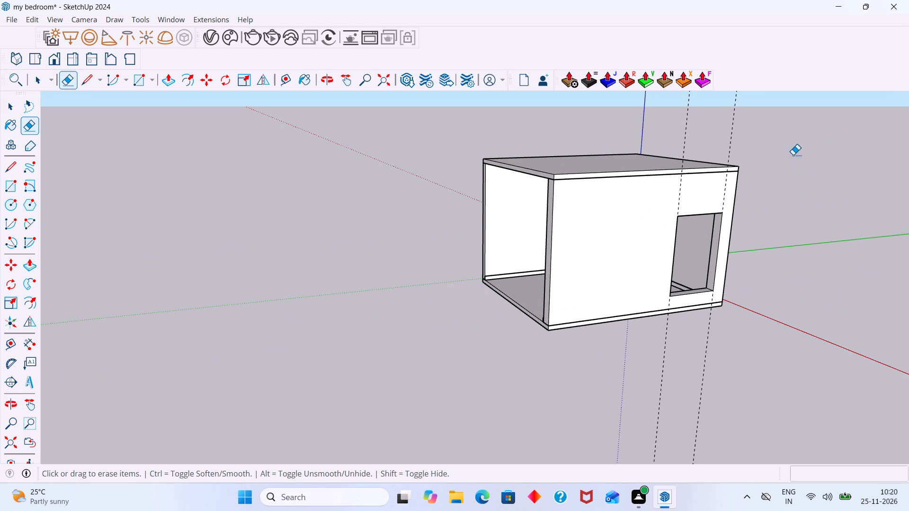
{"action": "left_click_drag", "start_coordinate": [793, 149], "coordinate": [672, 128]}
{"action": "middle_click_drag", "start_coordinate": [727, 166], "coordinate": [817, 170]}
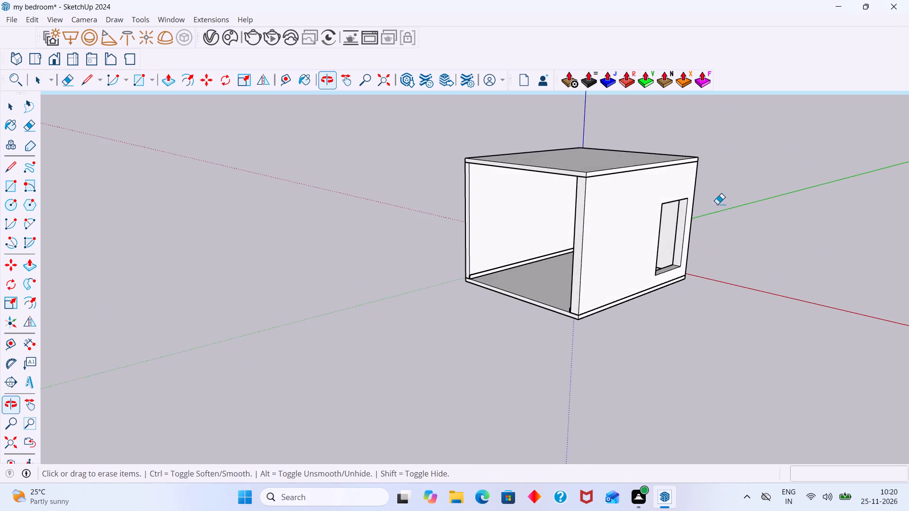
{"action": "middle_click_drag", "start_coordinate": [702, 208], "coordinate": [831, 205]}
{"action": "middle_click_drag", "start_coordinate": [725, 217], "coordinate": [759, 208]}
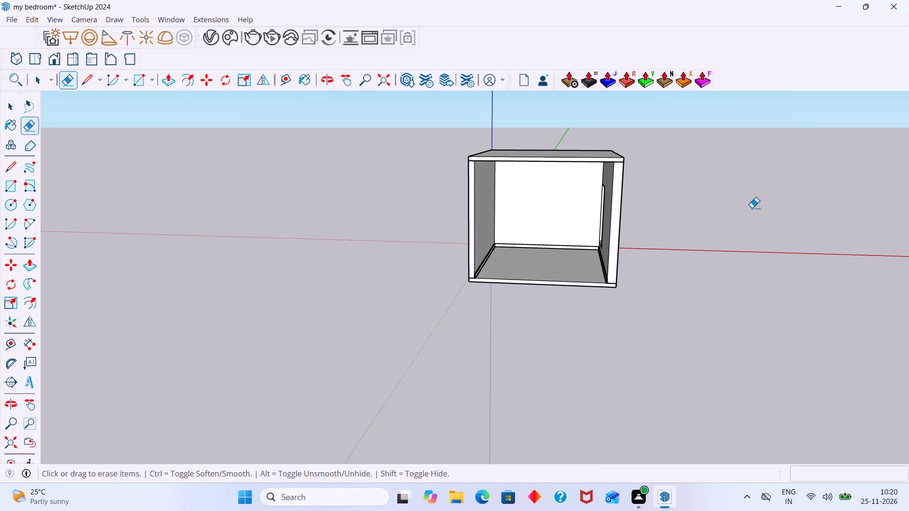
{"action": "key", "text": "space"}
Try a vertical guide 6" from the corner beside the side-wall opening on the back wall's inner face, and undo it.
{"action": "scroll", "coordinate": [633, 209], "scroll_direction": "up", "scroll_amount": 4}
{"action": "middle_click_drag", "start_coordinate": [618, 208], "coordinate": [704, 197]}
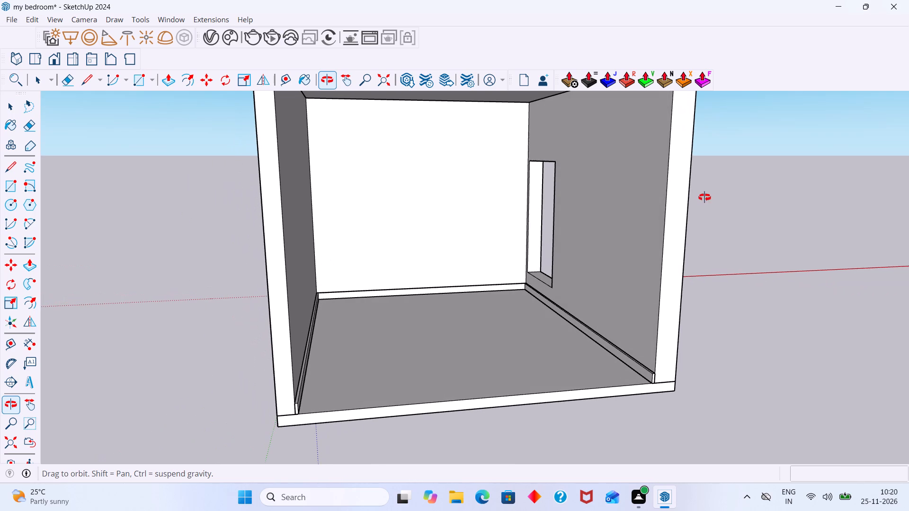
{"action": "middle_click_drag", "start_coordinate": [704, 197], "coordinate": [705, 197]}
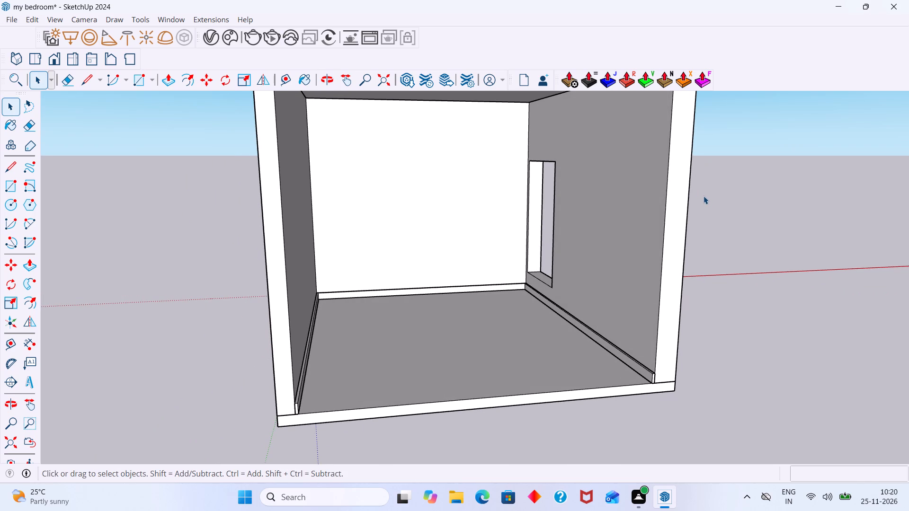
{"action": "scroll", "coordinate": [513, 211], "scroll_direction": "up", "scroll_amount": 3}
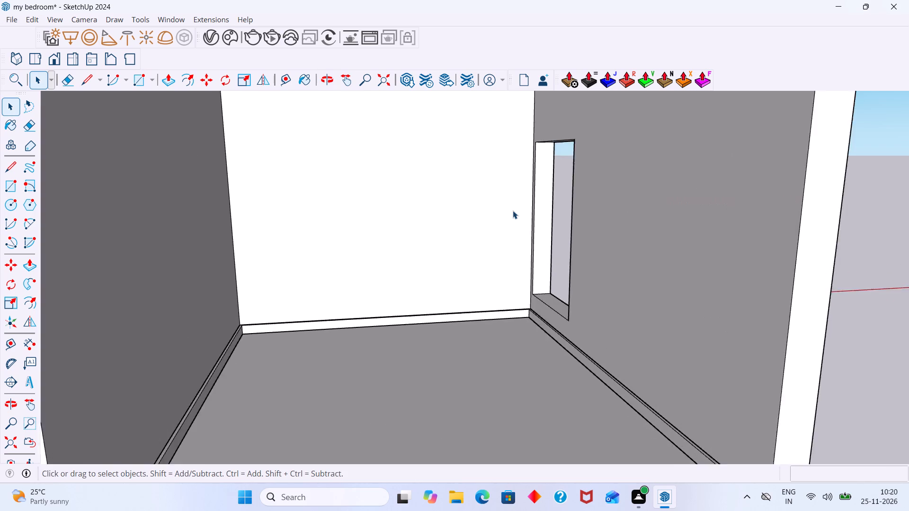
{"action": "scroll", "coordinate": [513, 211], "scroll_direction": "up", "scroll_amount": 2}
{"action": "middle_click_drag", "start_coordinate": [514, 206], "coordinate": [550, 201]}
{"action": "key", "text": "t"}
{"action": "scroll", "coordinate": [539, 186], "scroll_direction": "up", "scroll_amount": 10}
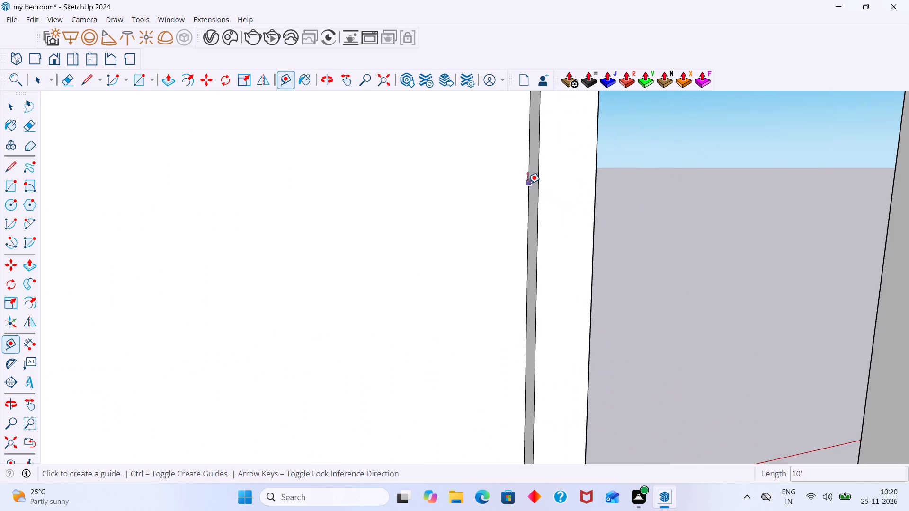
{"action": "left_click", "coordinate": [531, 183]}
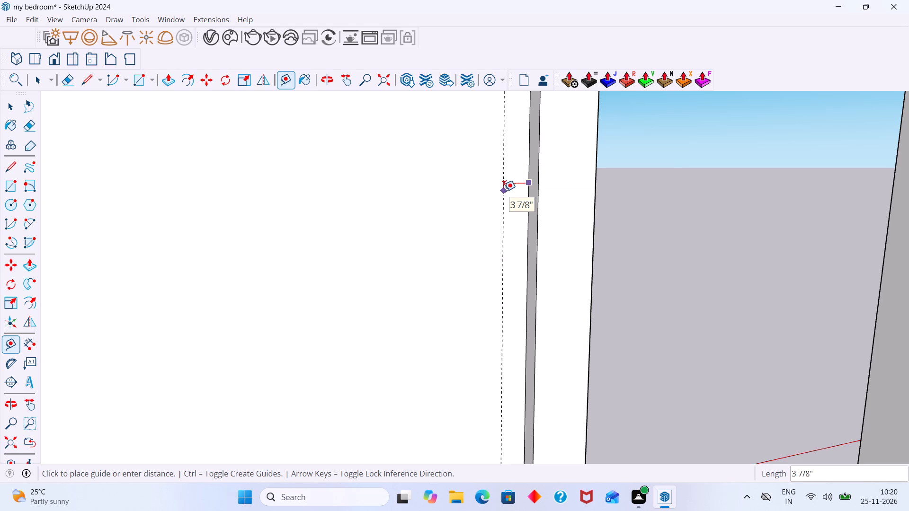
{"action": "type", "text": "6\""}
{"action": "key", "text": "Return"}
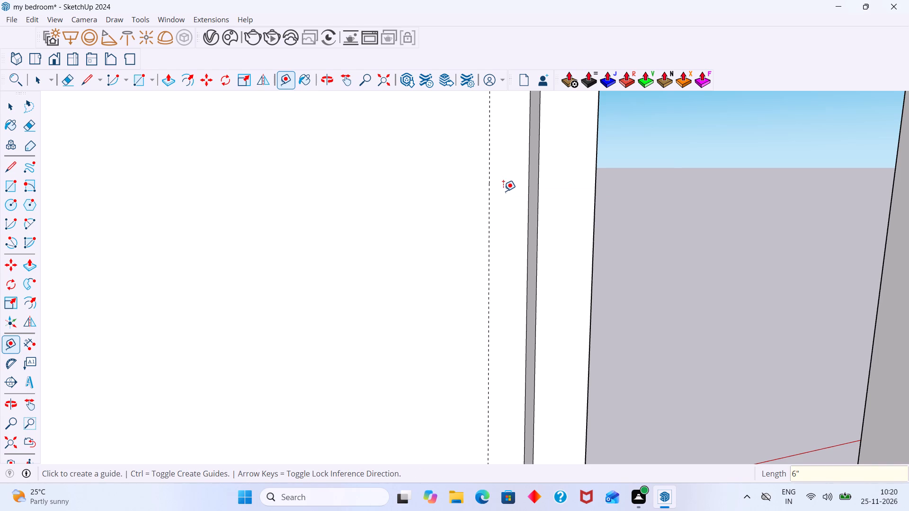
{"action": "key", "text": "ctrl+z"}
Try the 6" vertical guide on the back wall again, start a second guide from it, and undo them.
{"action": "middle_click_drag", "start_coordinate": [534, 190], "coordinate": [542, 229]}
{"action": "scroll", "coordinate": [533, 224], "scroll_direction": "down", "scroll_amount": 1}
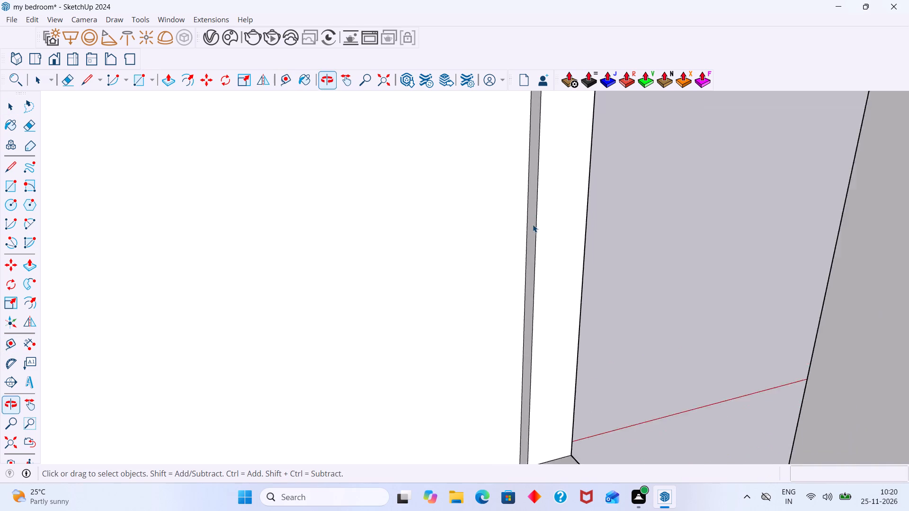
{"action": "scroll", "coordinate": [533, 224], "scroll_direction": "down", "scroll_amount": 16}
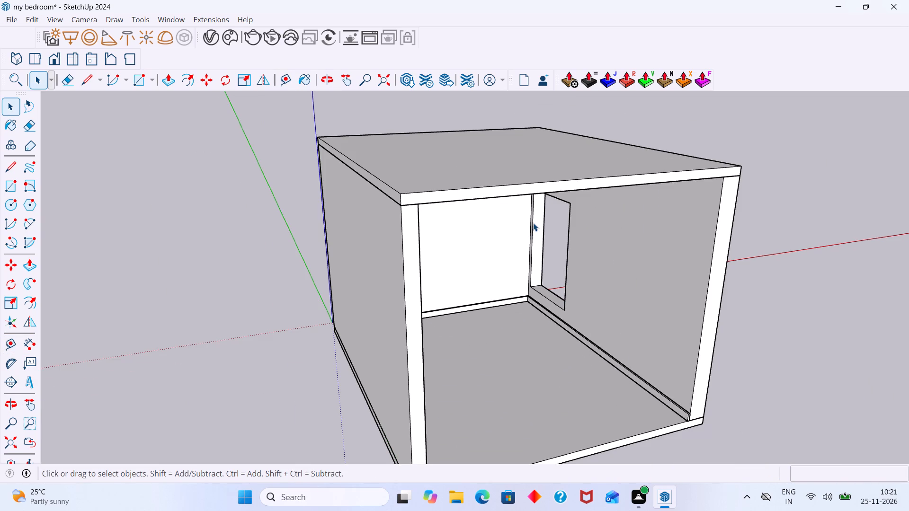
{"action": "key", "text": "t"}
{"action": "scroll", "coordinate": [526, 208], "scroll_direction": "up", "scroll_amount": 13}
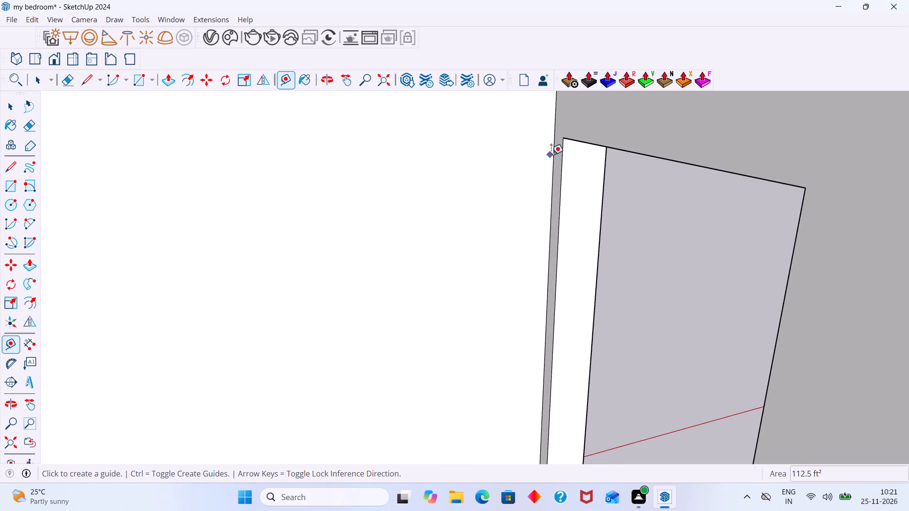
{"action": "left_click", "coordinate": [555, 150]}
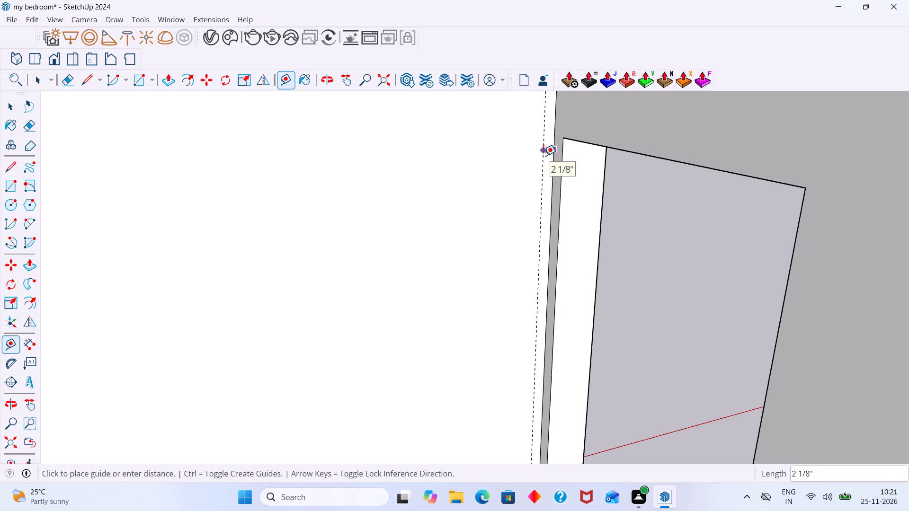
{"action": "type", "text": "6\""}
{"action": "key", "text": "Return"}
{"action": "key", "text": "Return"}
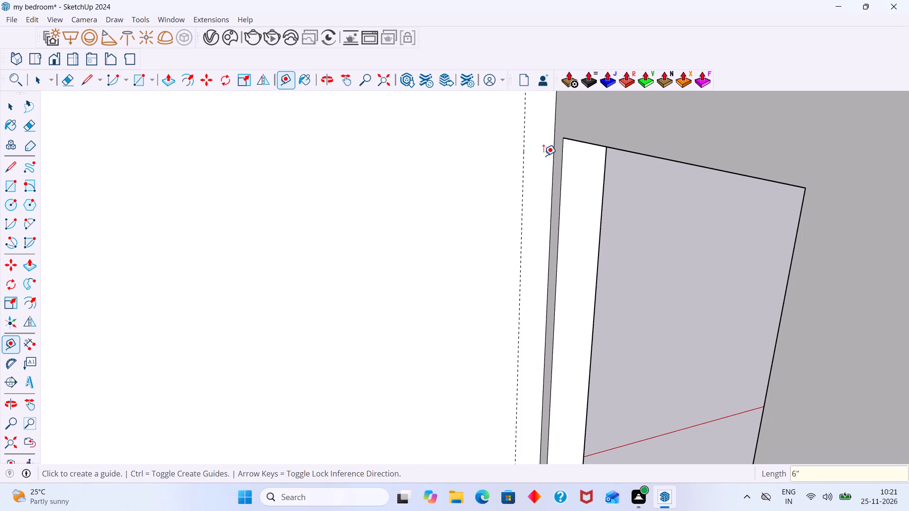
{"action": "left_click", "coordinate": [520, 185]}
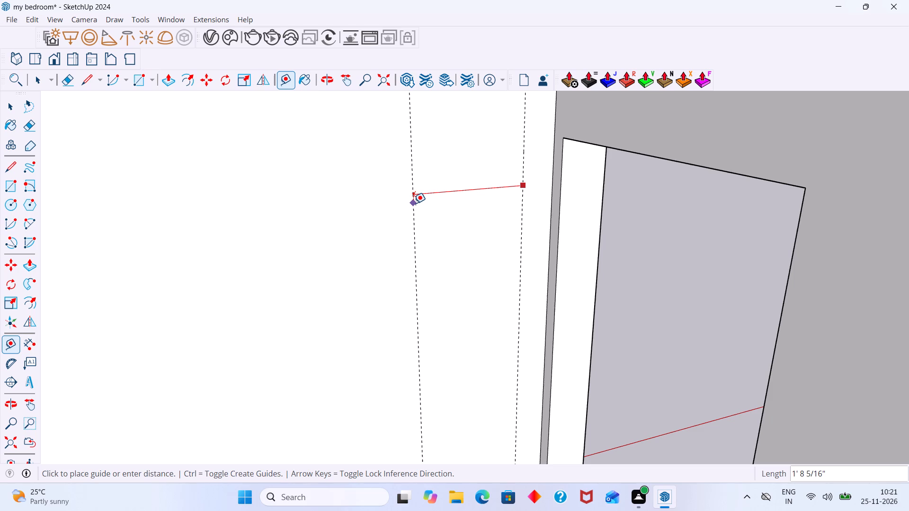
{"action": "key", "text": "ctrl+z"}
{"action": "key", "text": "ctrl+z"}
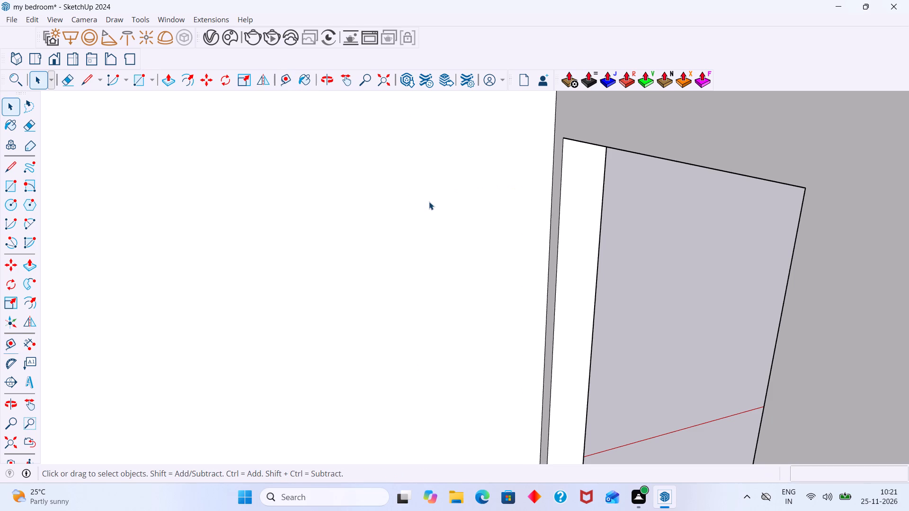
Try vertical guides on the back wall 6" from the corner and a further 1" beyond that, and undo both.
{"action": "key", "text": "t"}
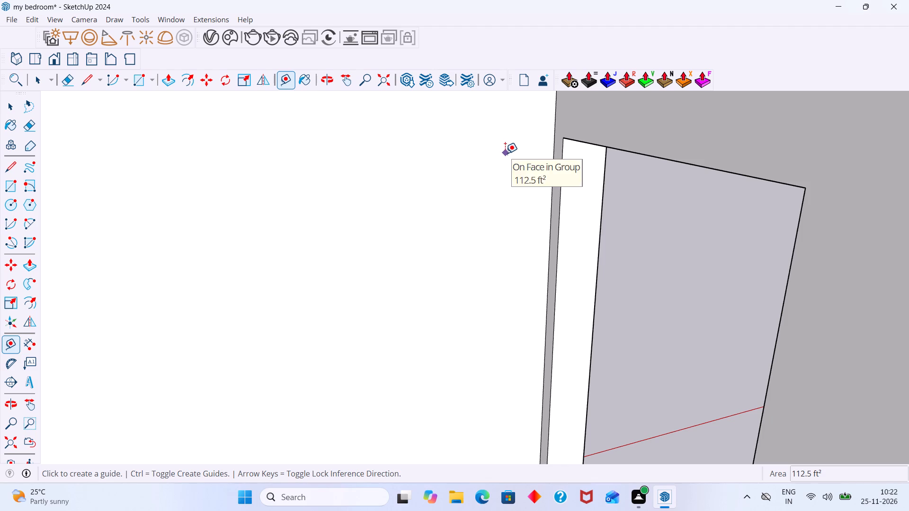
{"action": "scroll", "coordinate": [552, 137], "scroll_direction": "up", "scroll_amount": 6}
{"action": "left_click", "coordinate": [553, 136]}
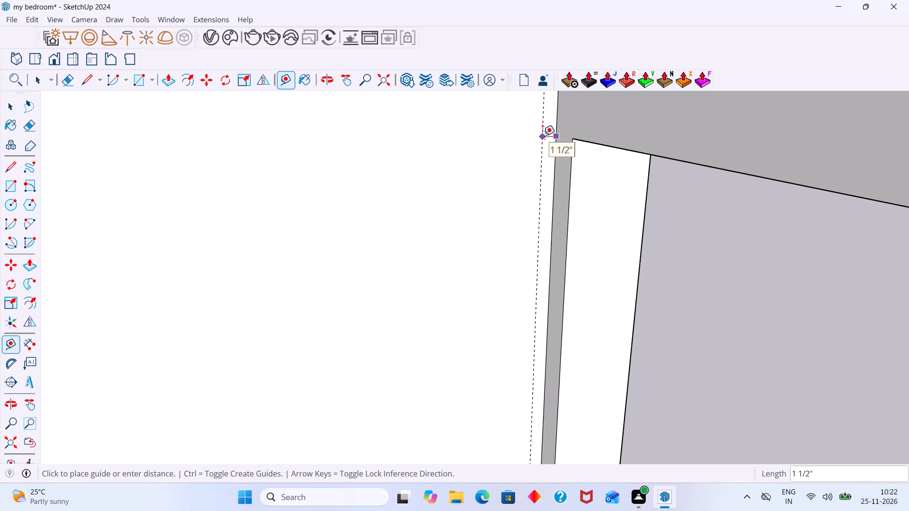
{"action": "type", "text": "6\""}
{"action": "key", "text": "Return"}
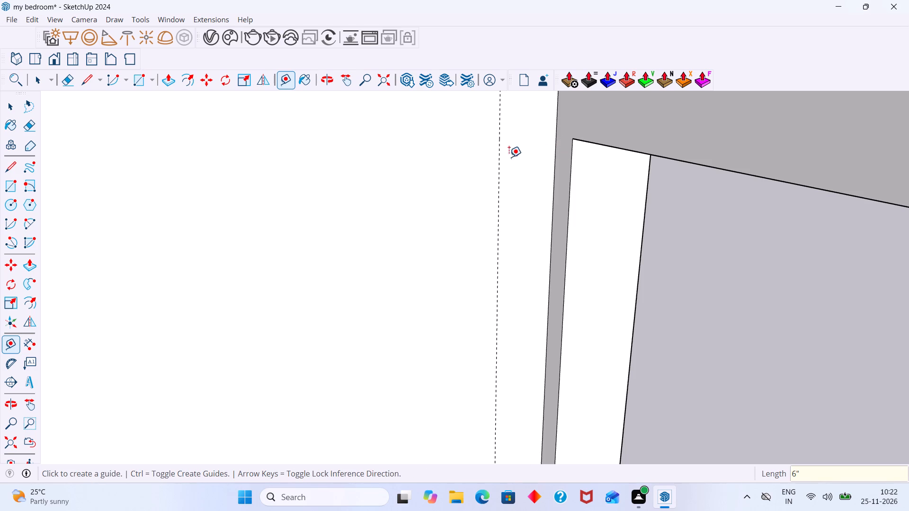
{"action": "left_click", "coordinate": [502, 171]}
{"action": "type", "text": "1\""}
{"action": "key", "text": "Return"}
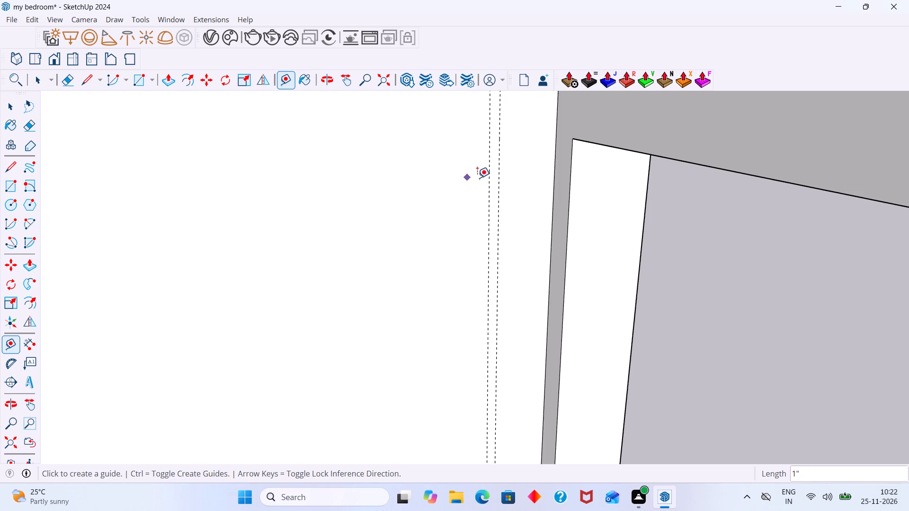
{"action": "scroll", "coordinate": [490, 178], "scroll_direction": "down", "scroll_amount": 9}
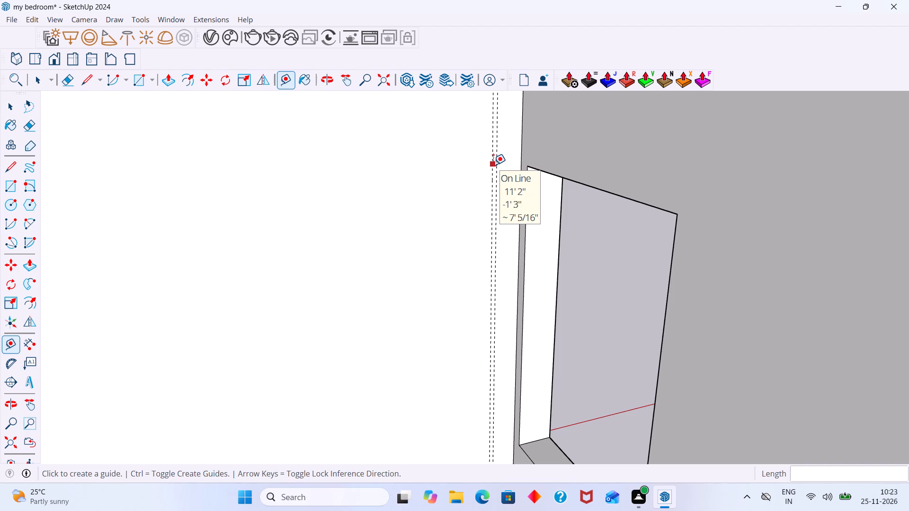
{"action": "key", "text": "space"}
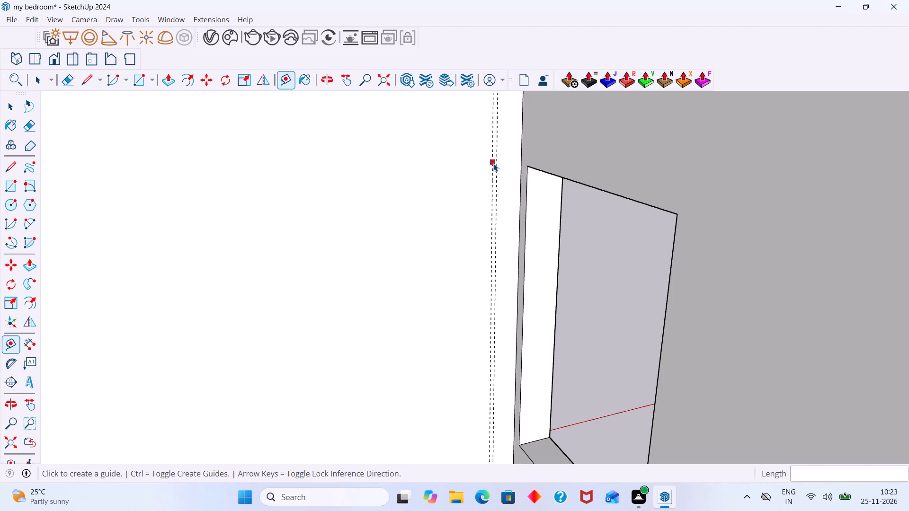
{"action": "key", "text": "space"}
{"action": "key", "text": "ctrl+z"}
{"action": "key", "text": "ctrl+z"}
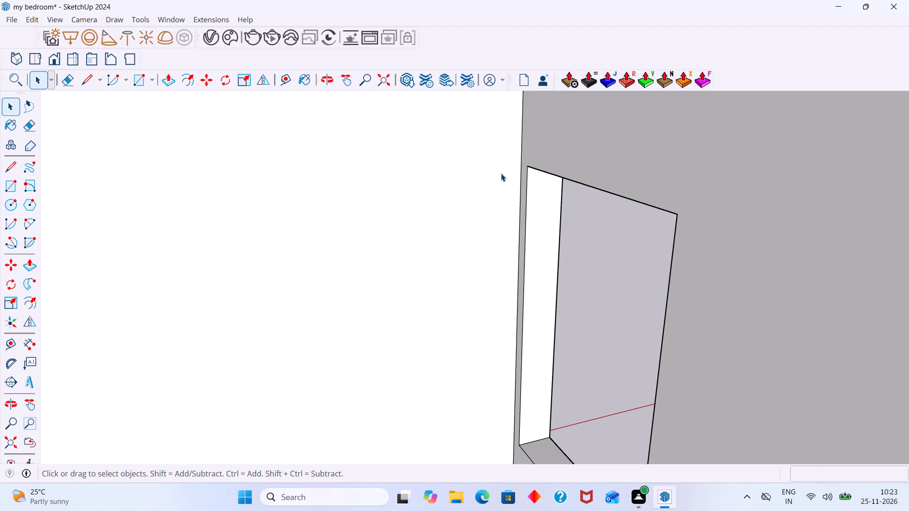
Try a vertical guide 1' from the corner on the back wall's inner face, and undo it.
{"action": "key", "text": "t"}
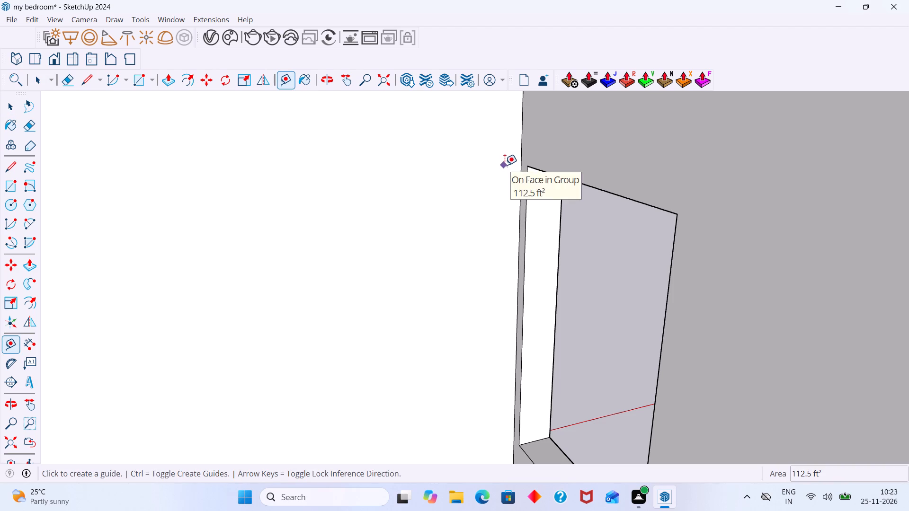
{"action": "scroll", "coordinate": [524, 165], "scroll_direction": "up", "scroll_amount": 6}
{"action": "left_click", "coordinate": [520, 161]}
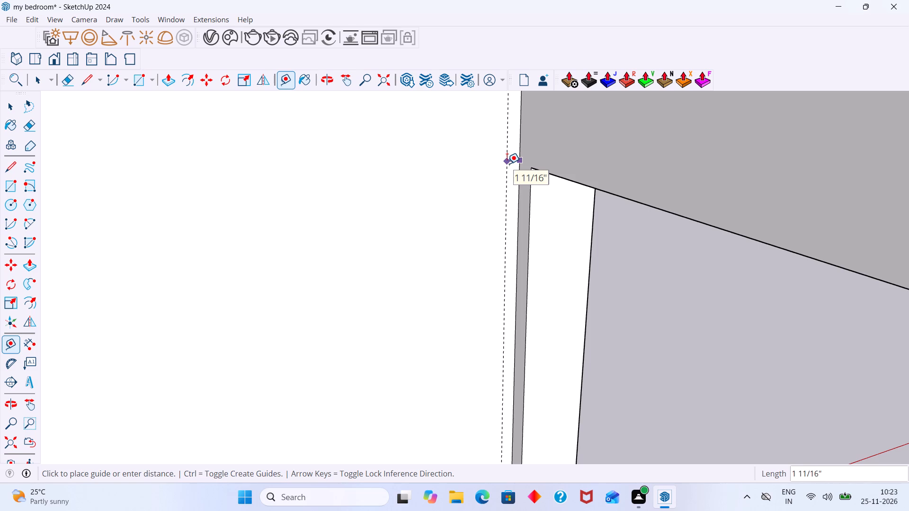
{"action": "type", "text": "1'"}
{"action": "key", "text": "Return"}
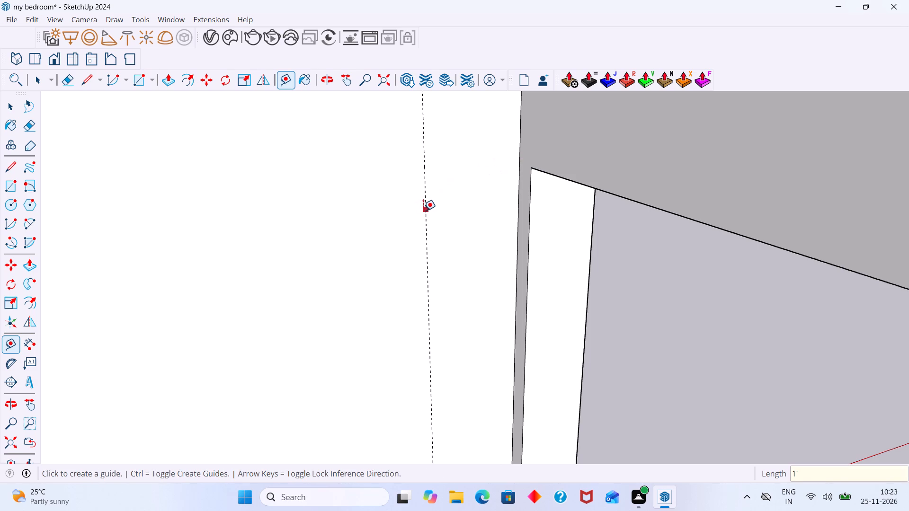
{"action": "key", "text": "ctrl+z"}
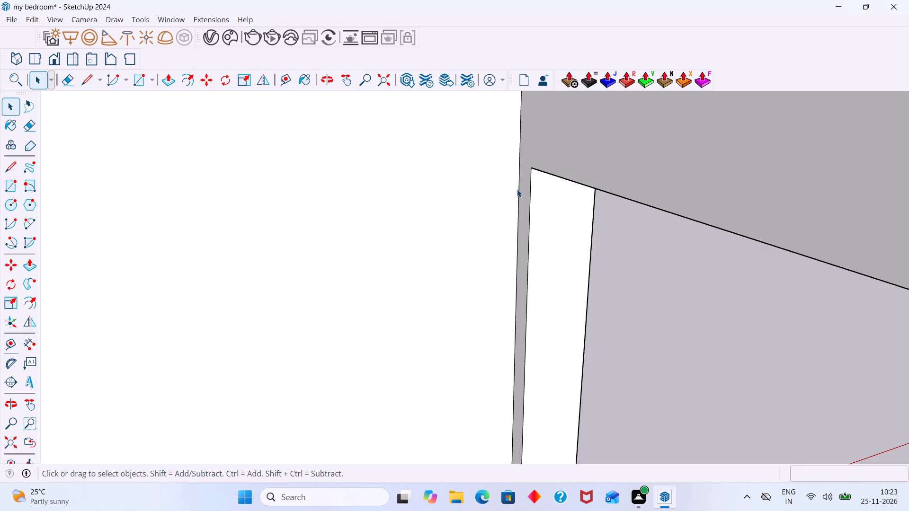
Place a vertical guide on the back wall's inner face, 1" from the corner beside the side-wall opening.
{"action": "scroll", "coordinate": [517, 189], "scroll_direction": "down", "scroll_amount": 20}
{"action": "scroll", "coordinate": [517, 189], "scroll_direction": "down", "scroll_amount": 1}
{"action": "middle_click_drag", "start_coordinate": [507, 193], "coordinate": [512, 161]}
{"action": "scroll", "coordinate": [512, 186], "scroll_direction": "up", "scroll_amount": 7}
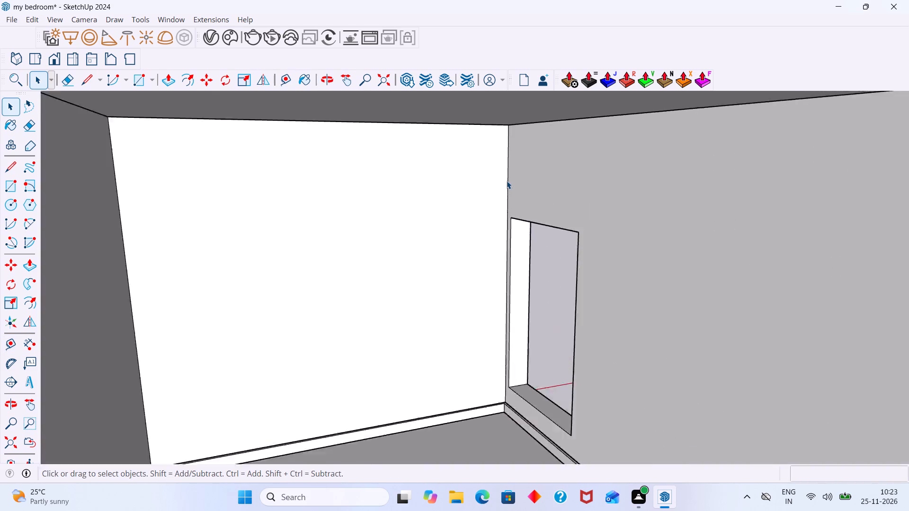
{"action": "key", "text": "t"}
{"action": "scroll", "coordinate": [506, 178], "scroll_direction": "up", "scroll_amount": 5}
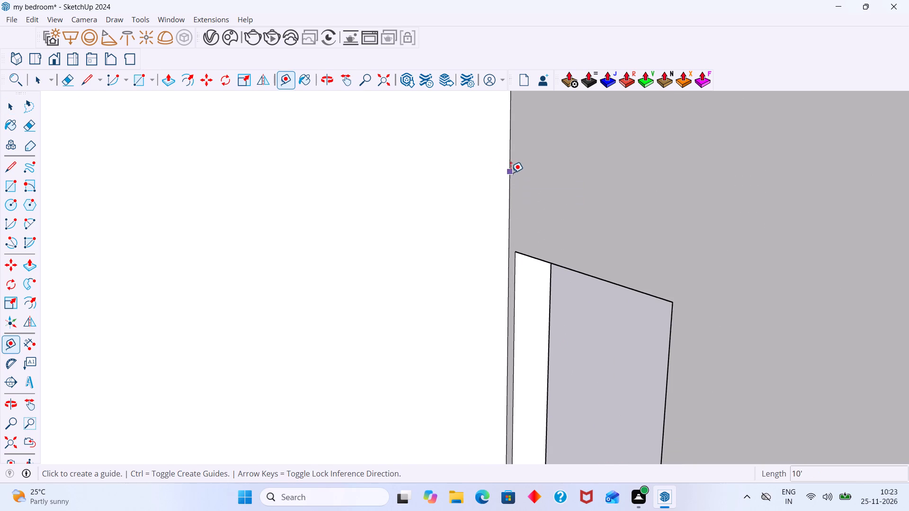
{"action": "left_click", "coordinate": [511, 173]}
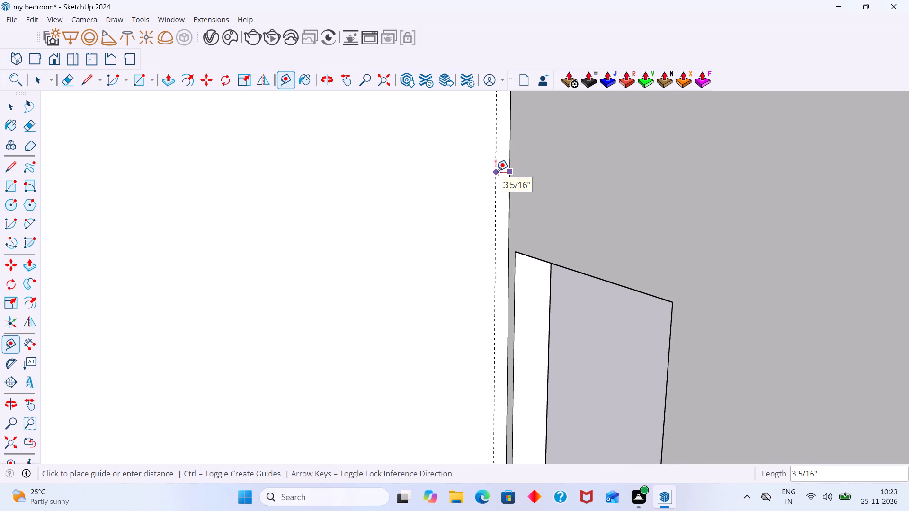
{"action": "type", "text": "1\""}
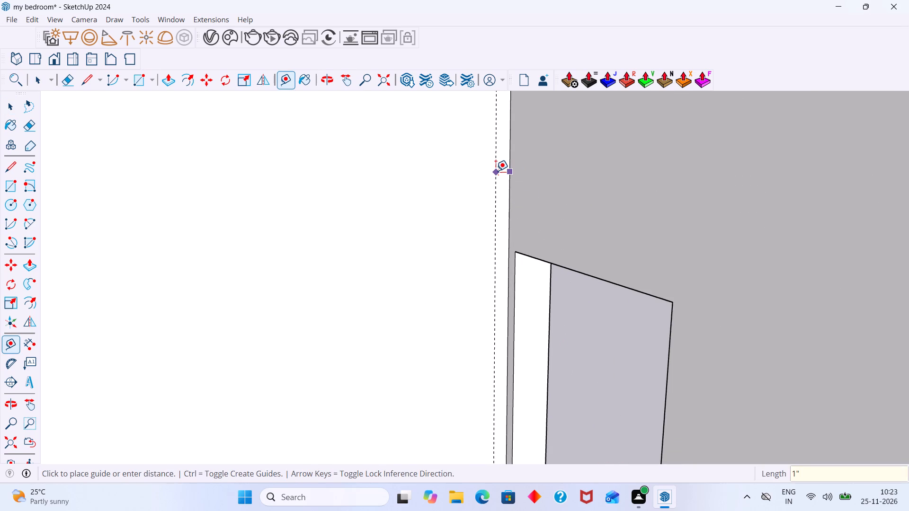
{"action": "key", "text": "Return"}
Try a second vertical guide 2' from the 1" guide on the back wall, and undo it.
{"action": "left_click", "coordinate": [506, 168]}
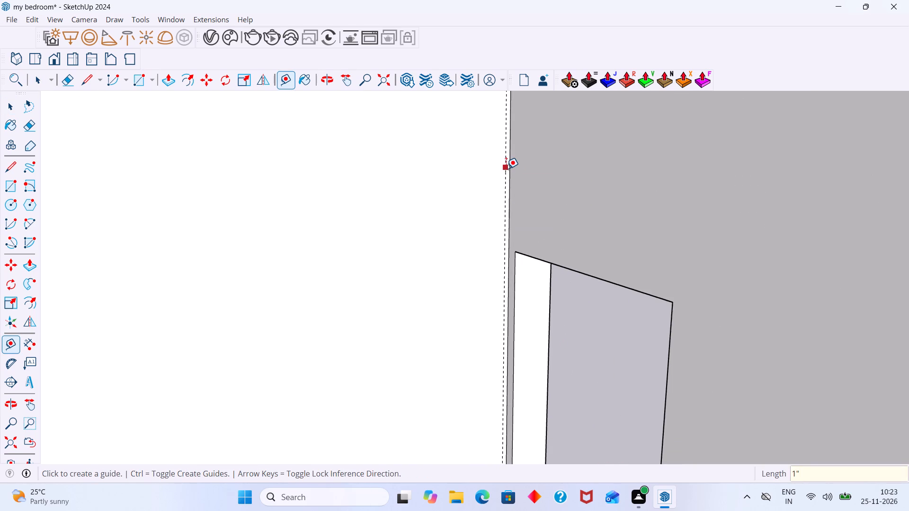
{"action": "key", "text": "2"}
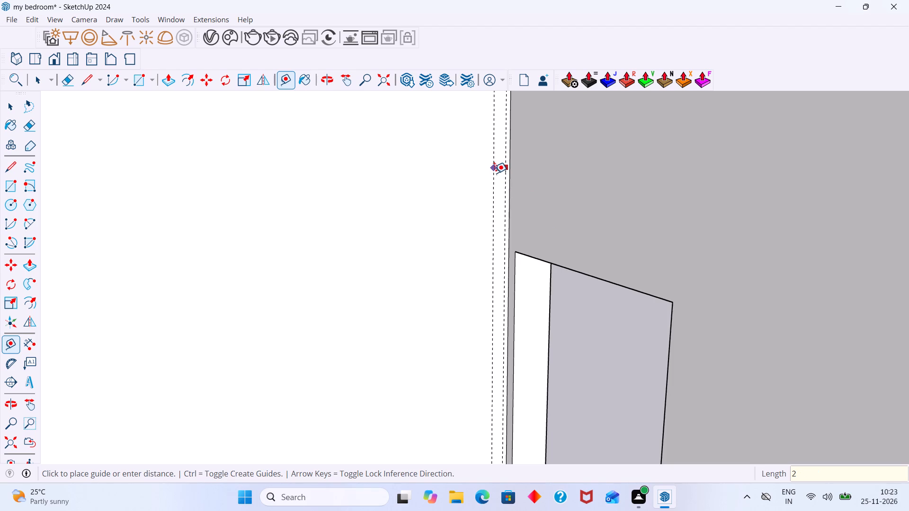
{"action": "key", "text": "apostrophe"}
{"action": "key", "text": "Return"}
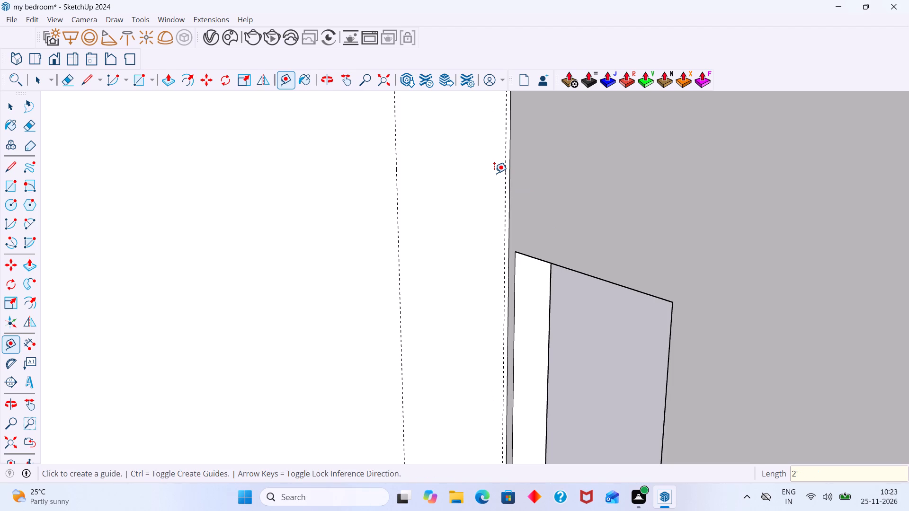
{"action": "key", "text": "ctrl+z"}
Place a second vertical guide on the back wall, 2" from the existing 1" guide beside the corner.
{"action": "key", "text": "t"}
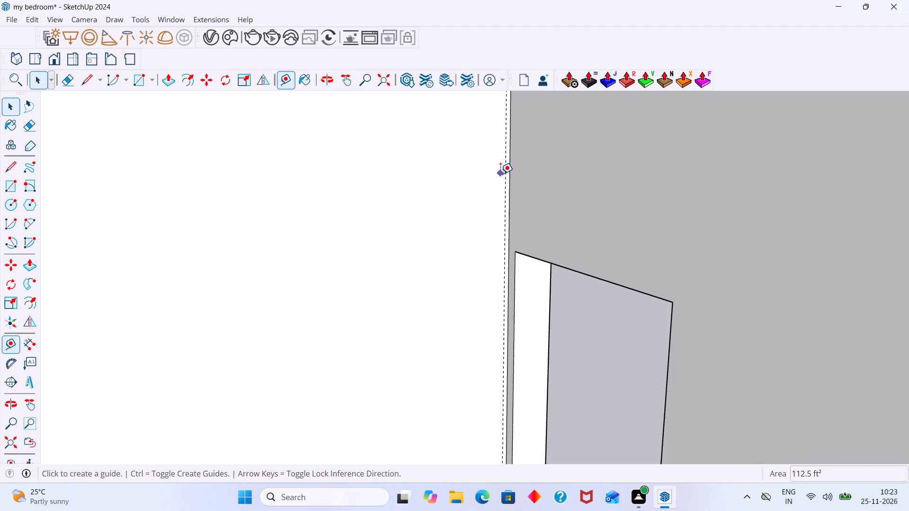
{"action": "left_click", "coordinate": [506, 171]}
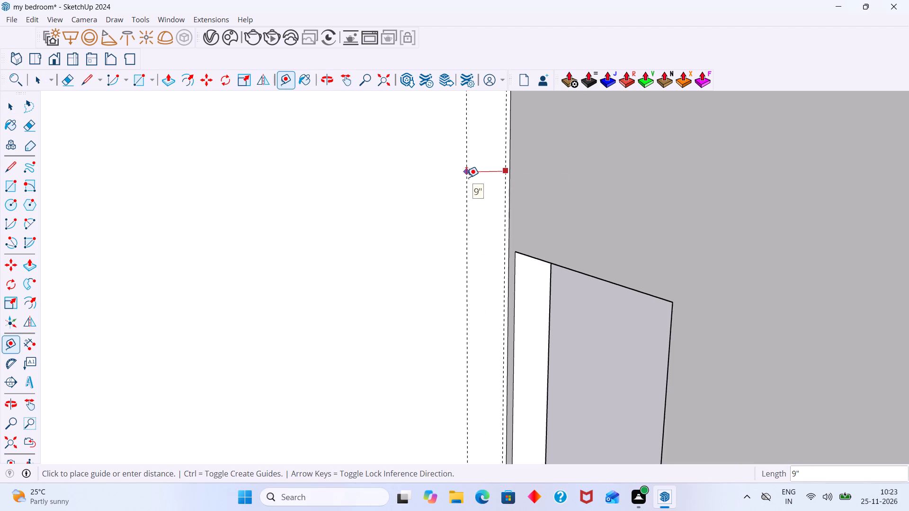
{"action": "key", "text": "Right"}
{"action": "type", "text": "2\""}
{"action": "key", "text": "Return"}
{"action": "key", "text": "space"}
Place a horizontal guide on the side wall, offset down from its ceiling edge to the top of the opening.
{"action": "scroll", "coordinate": [497, 167], "scroll_direction": "down", "scroll_amount": 4}
{"action": "scroll", "coordinate": [499, 176], "scroll_direction": "up", "scroll_amount": 2}
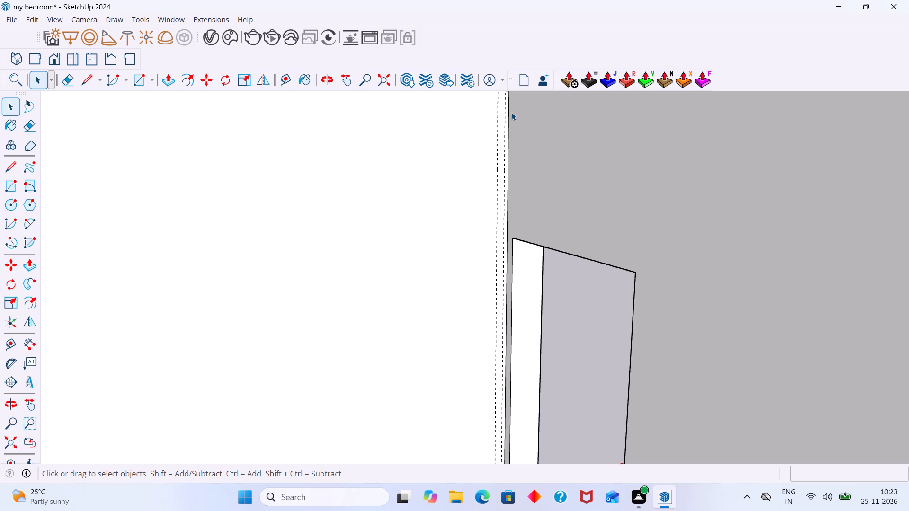
{"action": "scroll", "coordinate": [469, 222], "scroll_direction": "down", "scroll_amount": 4}
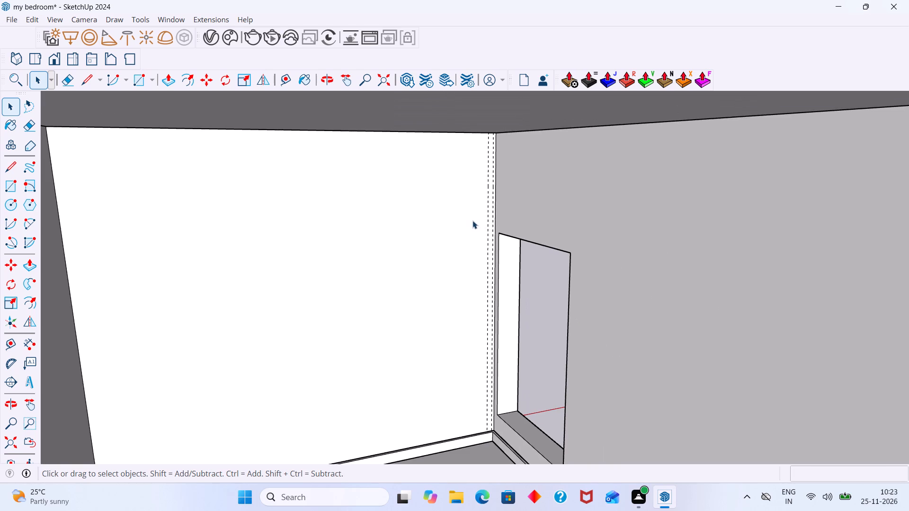
{"action": "scroll", "coordinate": [484, 219], "scroll_direction": "down", "scroll_amount": 2}
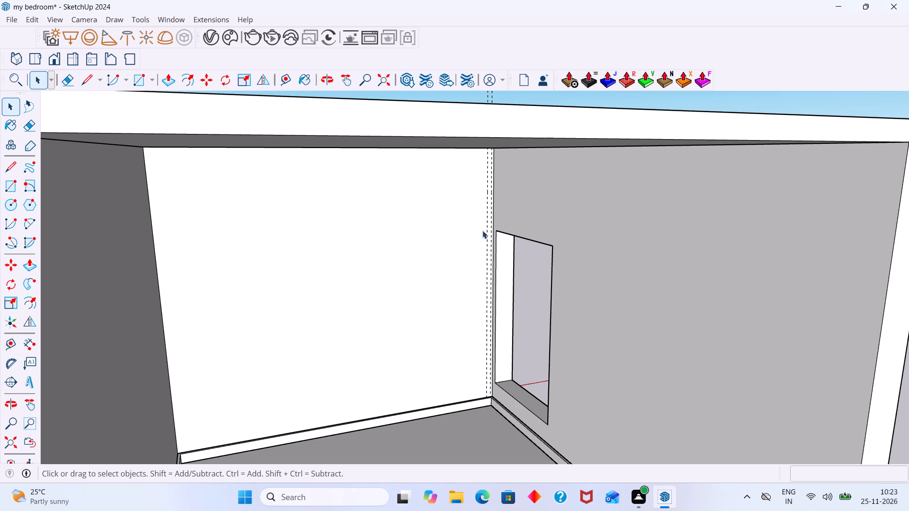
{"action": "key", "text": "t"}
{"action": "scroll", "coordinate": [493, 249], "scroll_direction": "up", "scroll_amount": 4}
{"action": "middle_click_drag", "start_coordinate": [526, 189], "coordinate": [538, 190]}
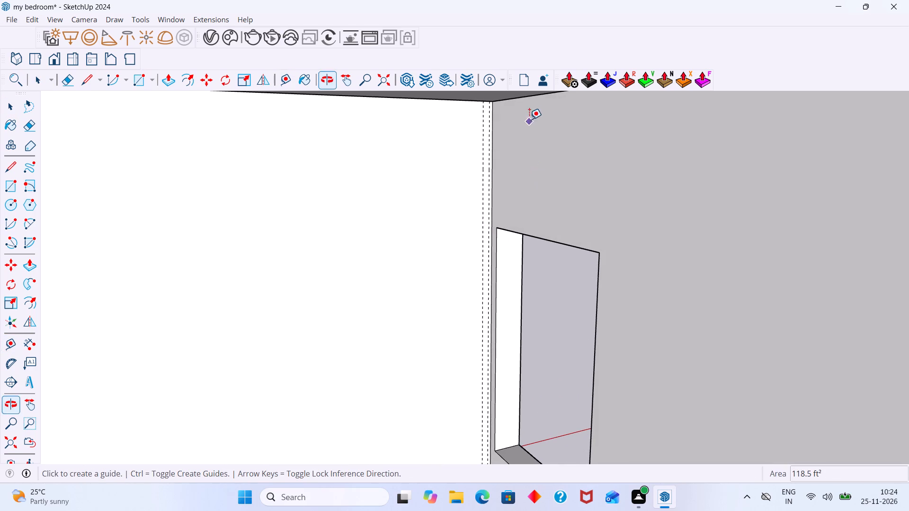
{"action": "left_click", "coordinate": [520, 97]}
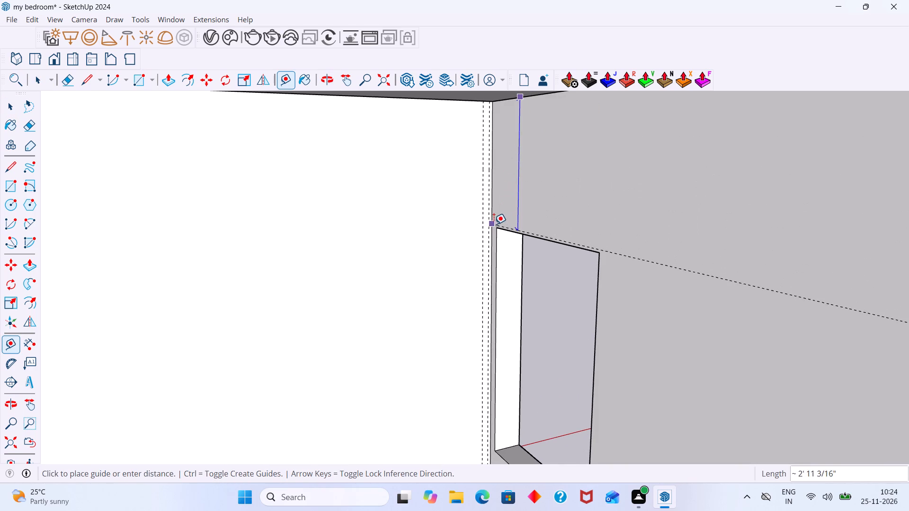
{"action": "left_click", "coordinate": [497, 226]}
Place a horizontal guide on the back wall 6' 8" above the skirting's top edge, level with the top of the side-wall opening.
{"action": "scroll", "coordinate": [517, 223], "scroll_direction": "up", "scroll_amount": 3}
{"action": "middle_click_drag", "start_coordinate": [504, 232], "coordinate": [515, 231]}
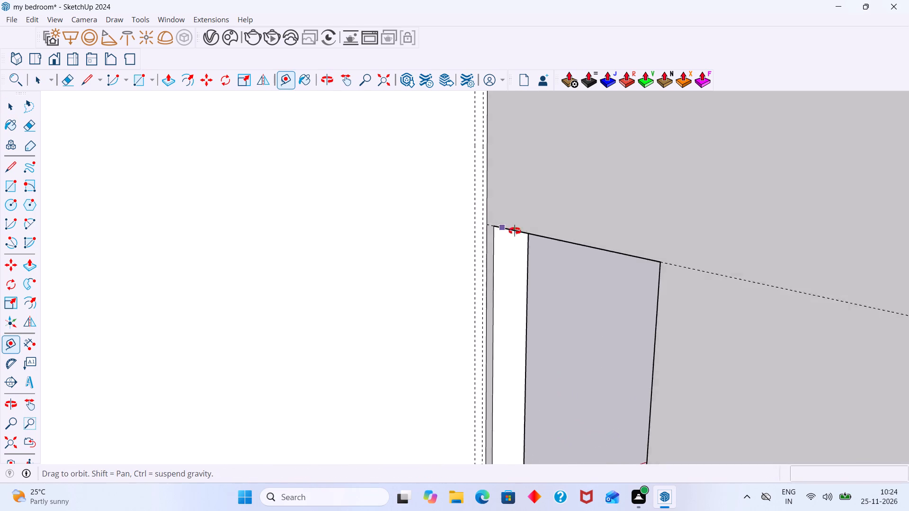
{"action": "middle_click_drag", "start_coordinate": [515, 231], "coordinate": [525, 231]}
{"action": "scroll", "coordinate": [497, 288], "scroll_direction": "down", "scroll_amount": 5}
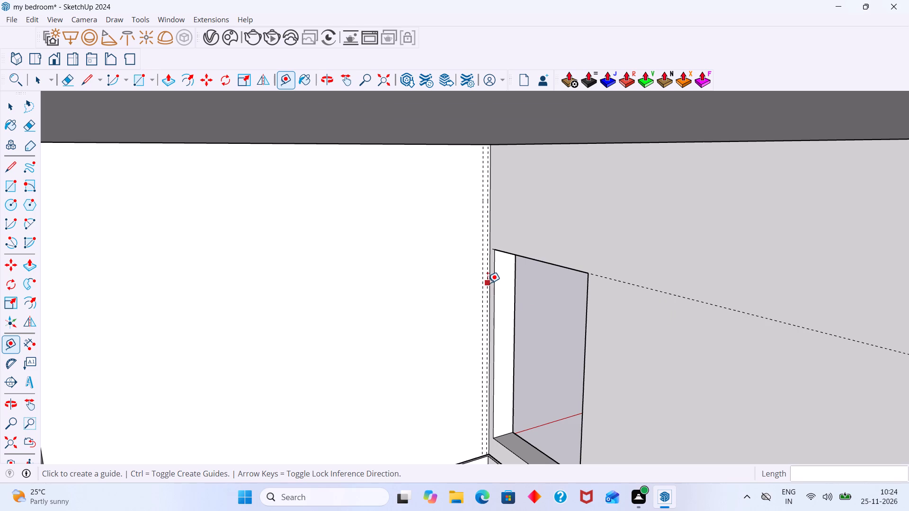
{"action": "scroll", "coordinate": [490, 309], "scroll_direction": "down", "scroll_amount": 3}
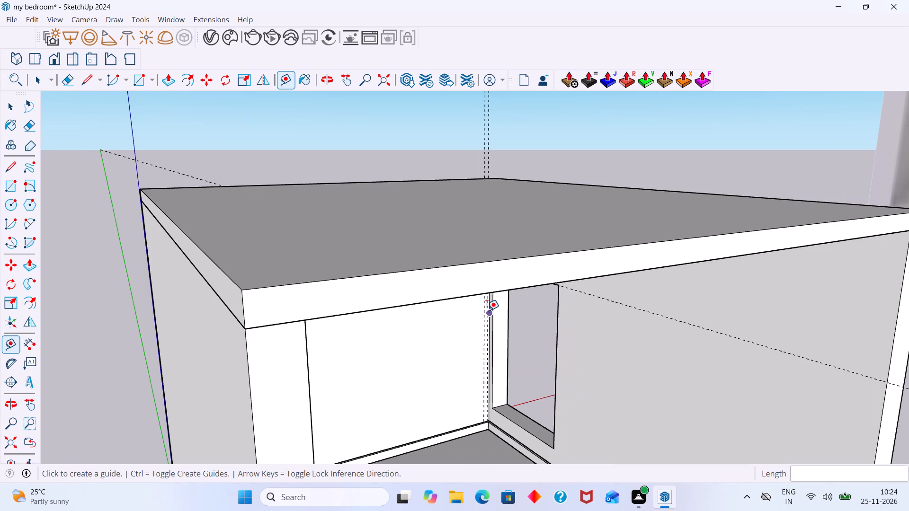
{"action": "scroll", "coordinate": [453, 432], "scroll_direction": "up", "scroll_amount": 8}
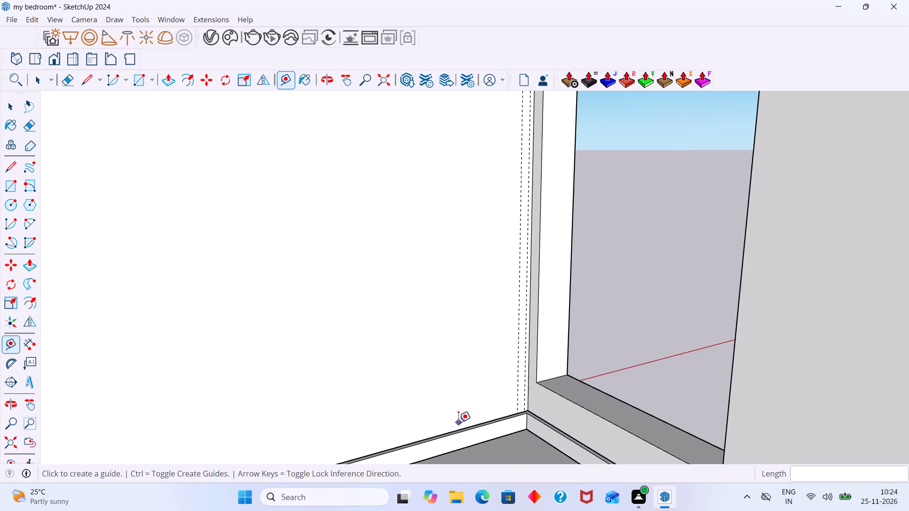
{"action": "scroll", "coordinate": [464, 424], "scroll_direction": "up", "scroll_amount": 6}
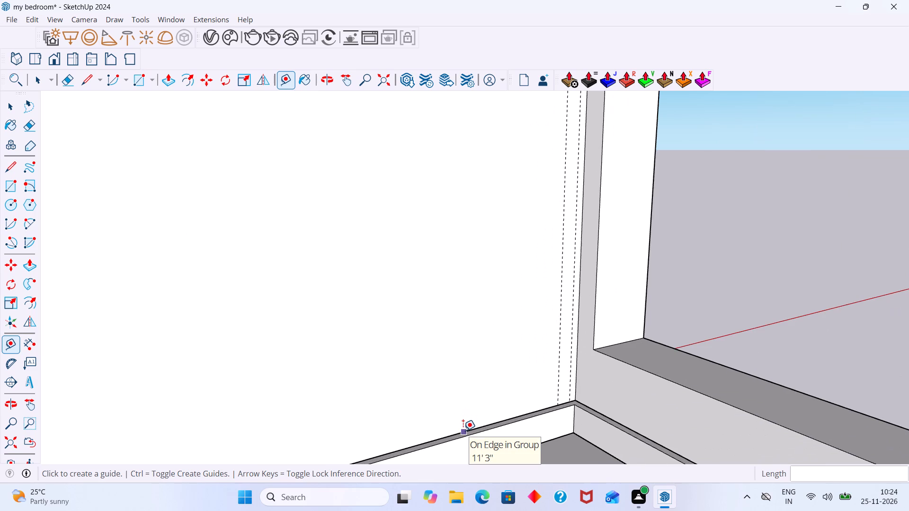
{"action": "left_click", "coordinate": [463, 431]}
{"action": "scroll", "coordinate": [444, 285], "scroll_direction": "down", "scroll_amount": 11}
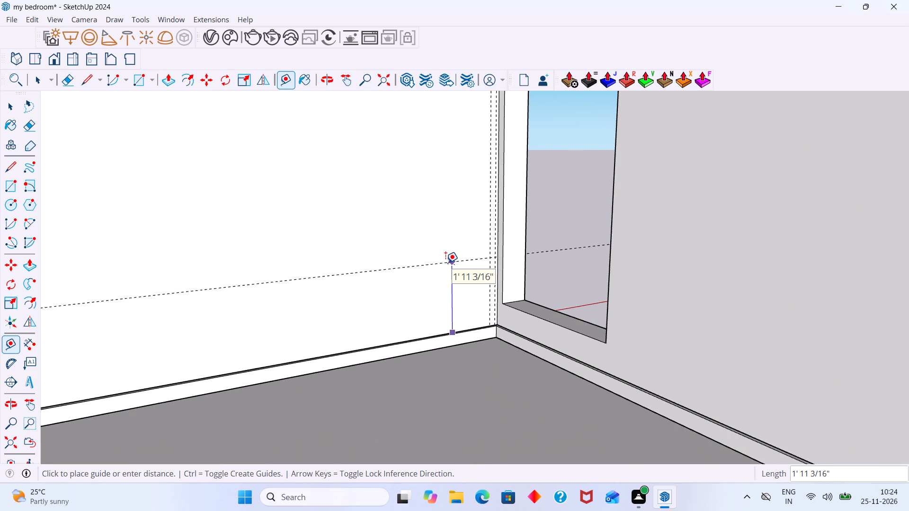
{"action": "scroll", "coordinate": [464, 229], "scroll_direction": "down", "scroll_amount": 10}
{"action": "scroll", "coordinate": [468, 216], "scroll_direction": "up", "scroll_amount": 1}
{"action": "middle_click_drag", "start_coordinate": [468, 216], "coordinate": [464, 313]}
{"action": "scroll", "coordinate": [470, 287], "scroll_direction": "up", "scroll_amount": 17}
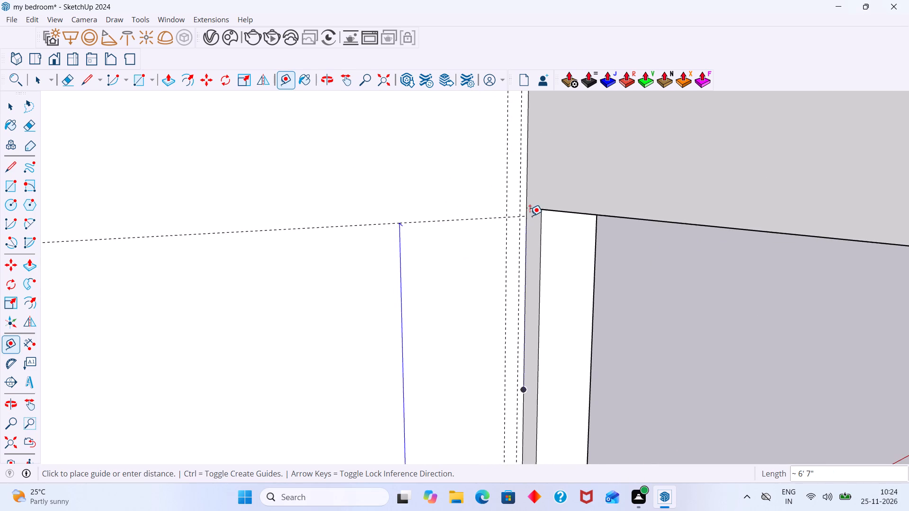
{"action": "left_click", "coordinate": [526, 207]}
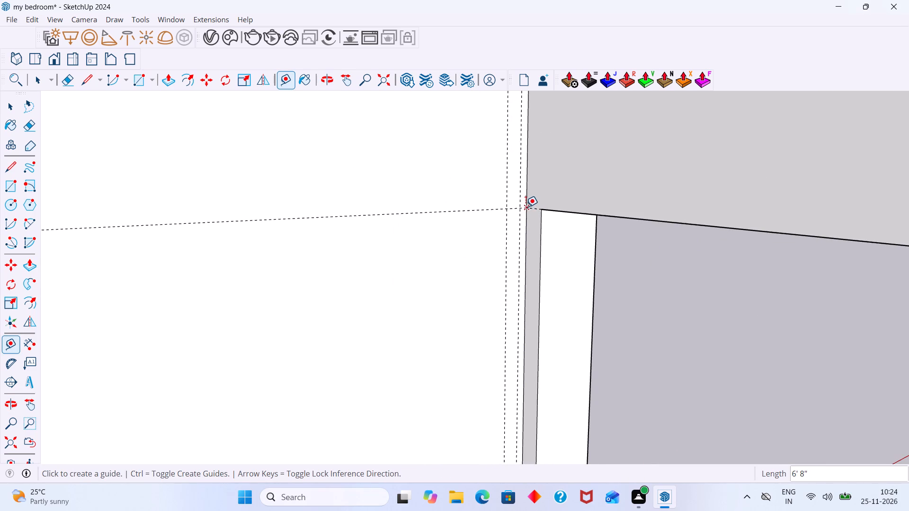
{"action": "key", "text": "space"}
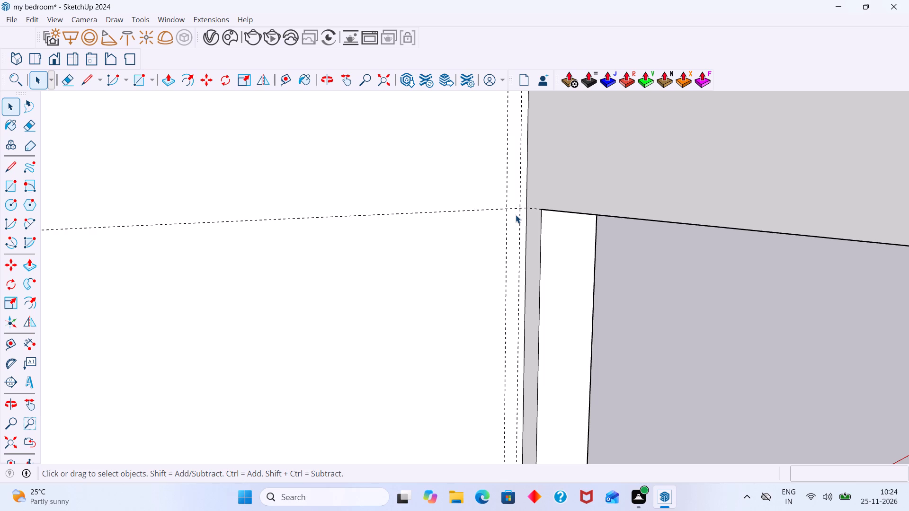
Delete the duplicate bedroom reference image standing farther out along the red axis.
{"action": "scroll", "coordinate": [516, 215], "scroll_direction": "down", "scroll_amount": 3}
{"action": "middle_click_drag", "start_coordinate": [490, 220], "coordinate": [466, 224]}
{"action": "scroll", "coordinate": [473, 222], "scroll_direction": "down", "scroll_amount": 5}
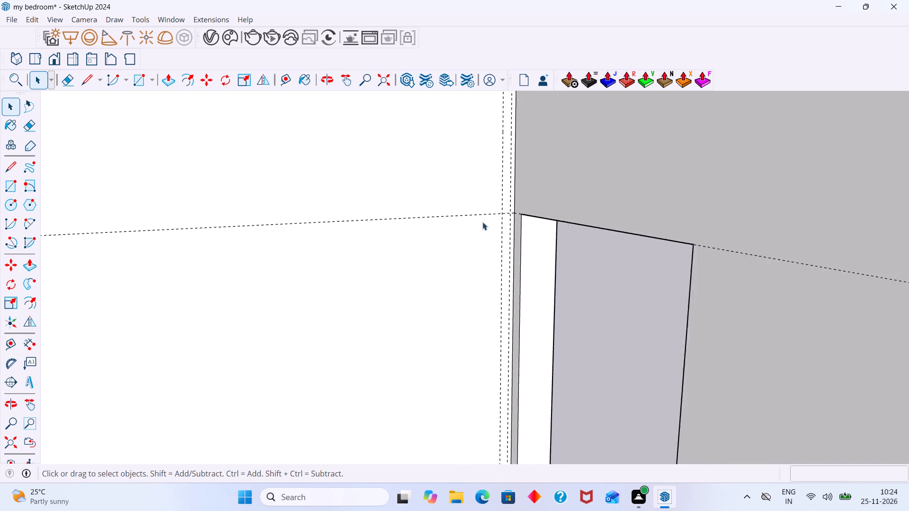
{"action": "scroll", "coordinate": [482, 222], "scroll_direction": "down", "scroll_amount": 3}
{"action": "middle_click_drag", "start_coordinate": [490, 226], "coordinate": [532, 248]}
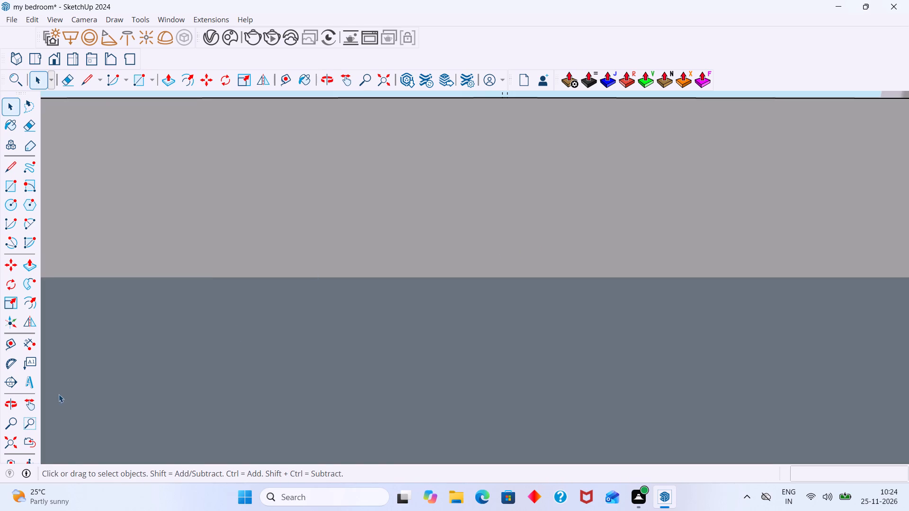
{"action": "left_click", "coordinate": [10, 443]}
{"action": "scroll", "coordinate": [386, 338], "scroll_direction": "up", "scroll_amount": 3}
{"action": "scroll", "coordinate": [331, 336], "scroll_direction": "down", "scroll_amount": 7}
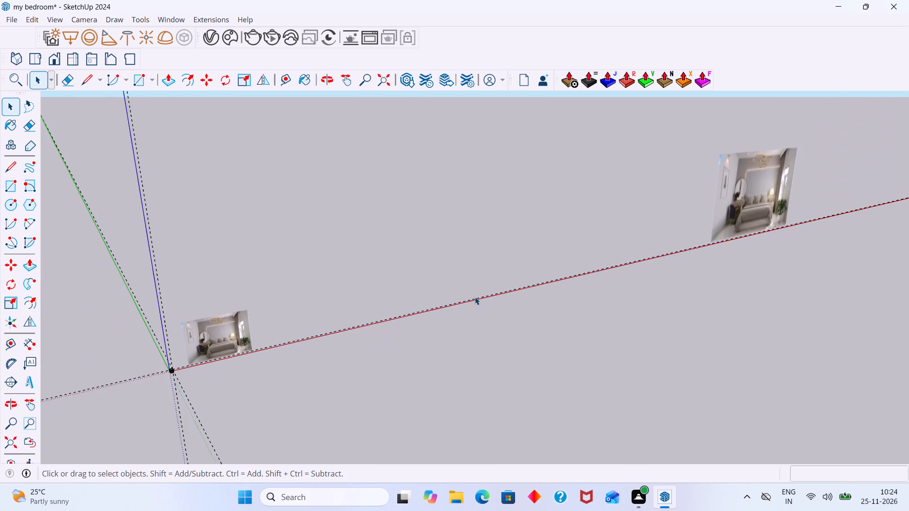
{"action": "scroll", "coordinate": [475, 297], "scroll_direction": "down", "scroll_amount": 2}
{"action": "scroll", "coordinate": [306, 335], "scroll_direction": "up", "scroll_amount": 6}
{"action": "middle_click", "coordinate": [322, 334]}
{"action": "scroll", "coordinate": [339, 330], "scroll_direction": "up", "scroll_amount": 1}
{"action": "scroll", "coordinate": [339, 330], "scroll_direction": "down", "scroll_amount": 5}
{"action": "scroll", "coordinate": [229, 364], "scroll_direction": "up", "scroll_amount": 5}
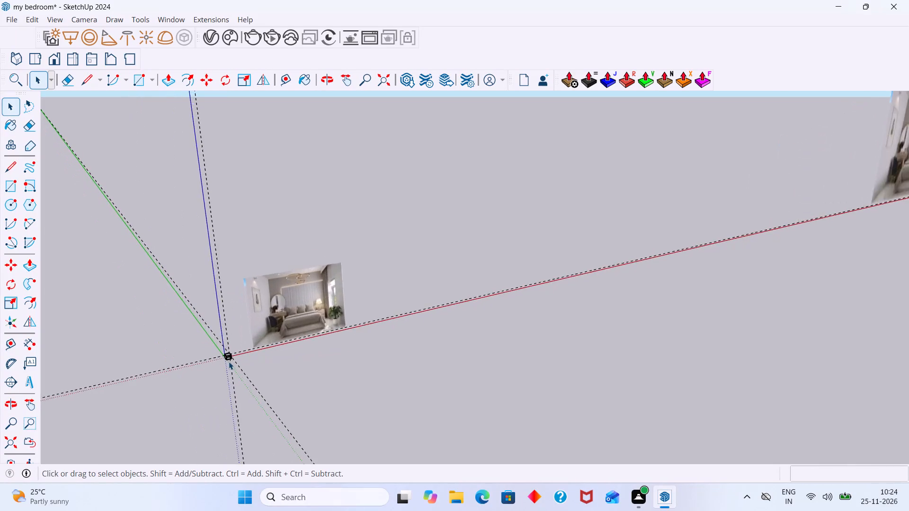
{"action": "scroll", "coordinate": [229, 361], "scroll_direction": "up", "scroll_amount": 3}
{"action": "scroll", "coordinate": [408, 342], "scroll_direction": "down", "scroll_amount": 9}
{"action": "left_click", "coordinate": [788, 204]}
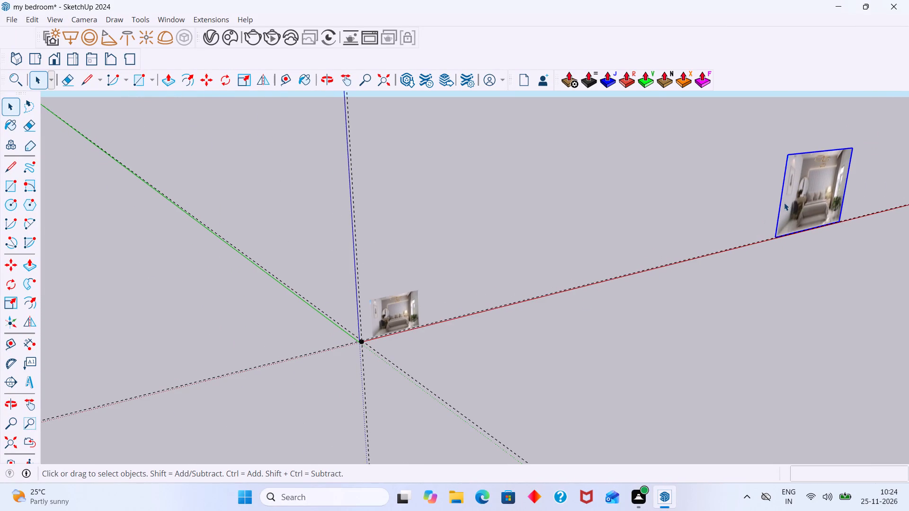
{"action": "key", "text": "Delete"}
Draw a 6' 8" by 2" rectangle on the back wall between the two vertical guides, from the horizontal guide to the skirting's top.
{"action": "scroll", "coordinate": [496, 338], "scroll_direction": "up", "scroll_amount": 11}
{"action": "middle_click_drag", "start_coordinate": [350, 346], "coordinate": [288, 350]}
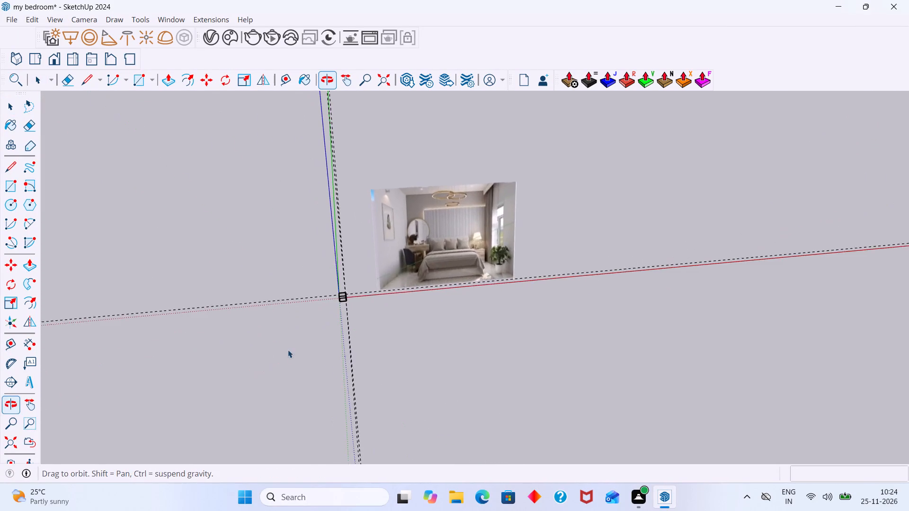
{"action": "middle_click_drag", "start_coordinate": [288, 350], "coordinate": [258, 365]}
{"action": "scroll", "coordinate": [330, 323], "scroll_direction": "up", "scroll_amount": 17}
{"action": "middle_click_drag", "start_coordinate": [322, 277], "coordinate": [360, 212]}
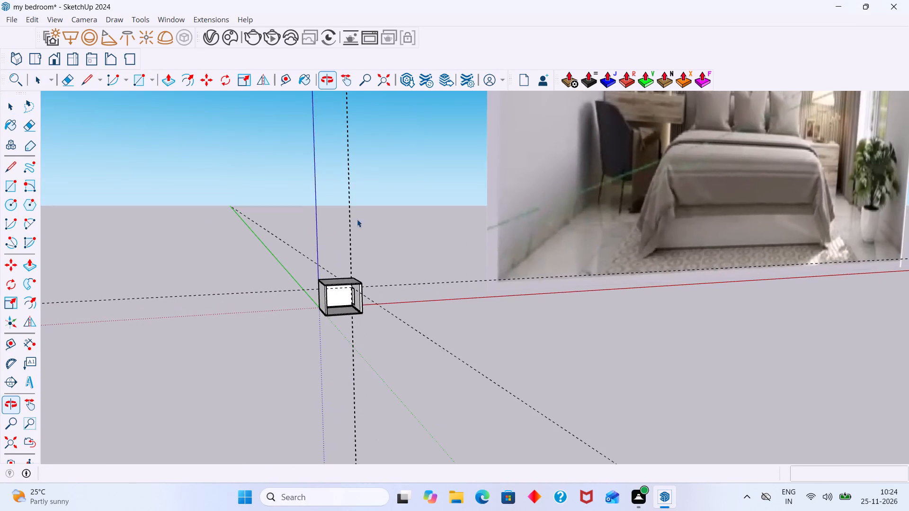
{"action": "scroll", "coordinate": [330, 272], "scroll_direction": "up", "scroll_amount": 20}
{"action": "scroll", "coordinate": [330, 272], "scroll_direction": "up", "scroll_amount": 3}
{"action": "middle_click_drag", "start_coordinate": [342, 302], "coordinate": [314, 293]}
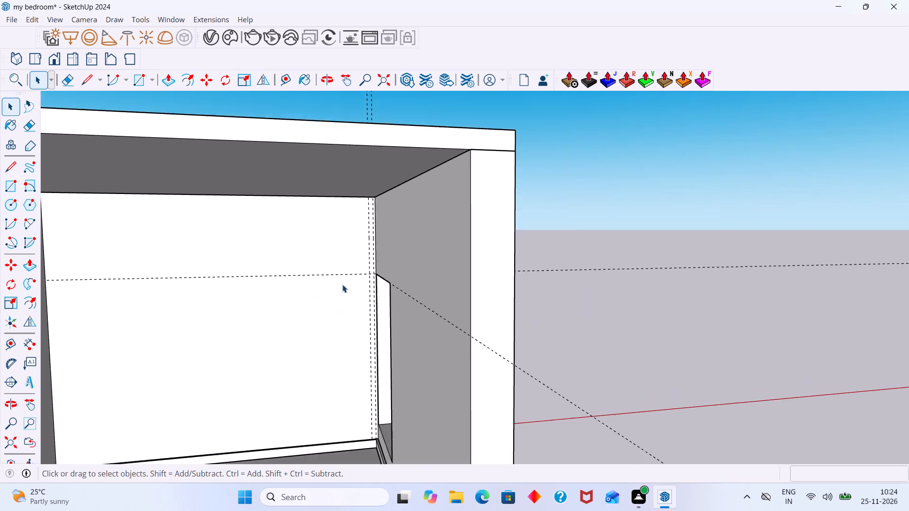
{"action": "scroll", "coordinate": [343, 284], "scroll_direction": "up", "scroll_amount": 7}
{"action": "scroll", "coordinate": [385, 275], "scroll_direction": "up", "scroll_amount": 12}
{"action": "triple_click", "coordinate": [386, 278]}
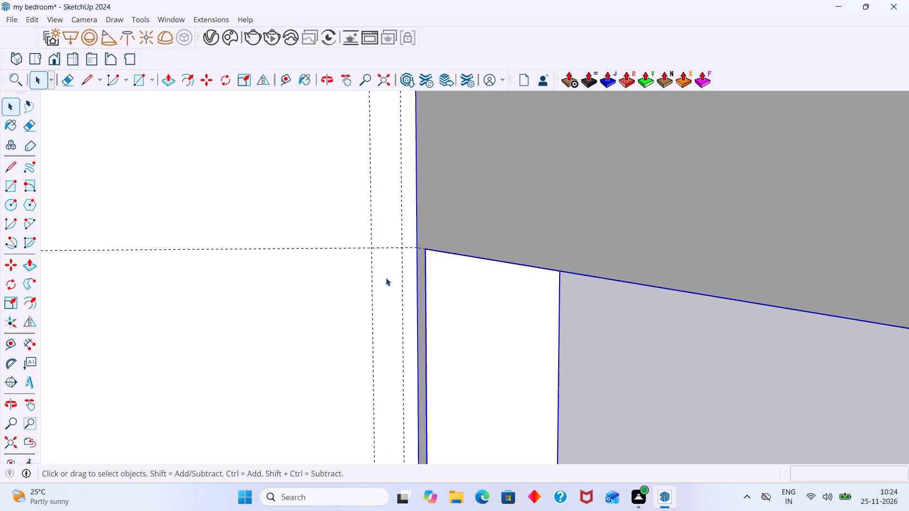
{"action": "left_click", "coordinate": [387, 280]}
{"action": "key", "text": "r"}
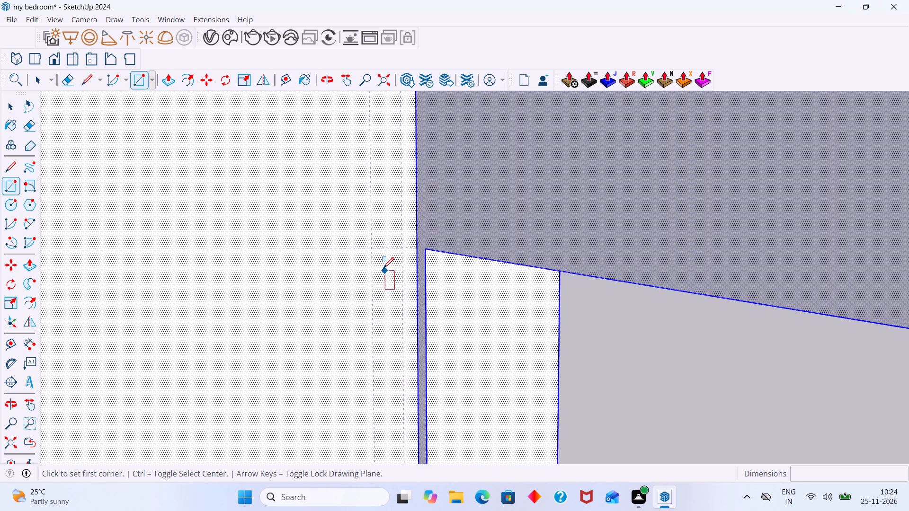
{"action": "left_click", "coordinate": [371, 249]}
{"action": "scroll", "coordinate": [388, 352], "scroll_direction": "down", "scroll_amount": 4}
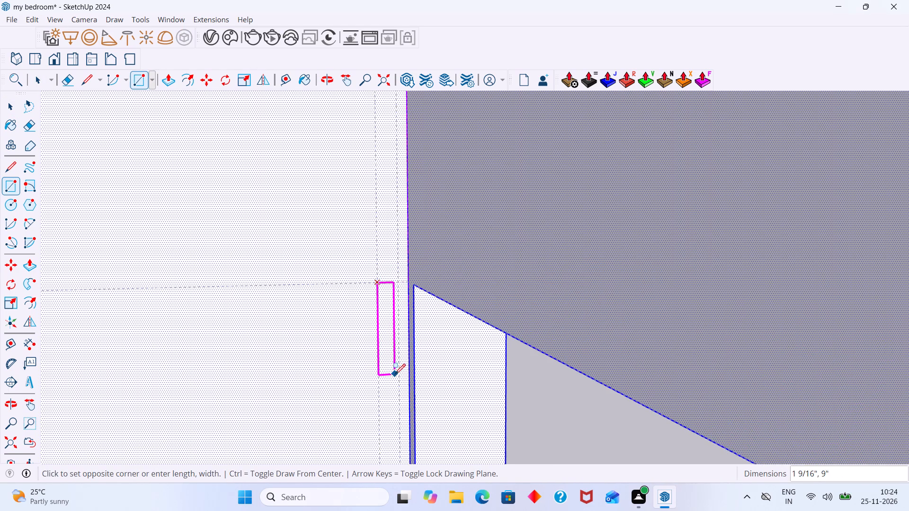
{"action": "middle_click_drag", "start_coordinate": [395, 374], "coordinate": [413, 289], "text": "shift"}
{"action": "scroll", "coordinate": [409, 321], "scroll_direction": "down", "scroll_amount": 9}
{"action": "middle_click_drag", "start_coordinate": [410, 351], "coordinate": [432, 246]}
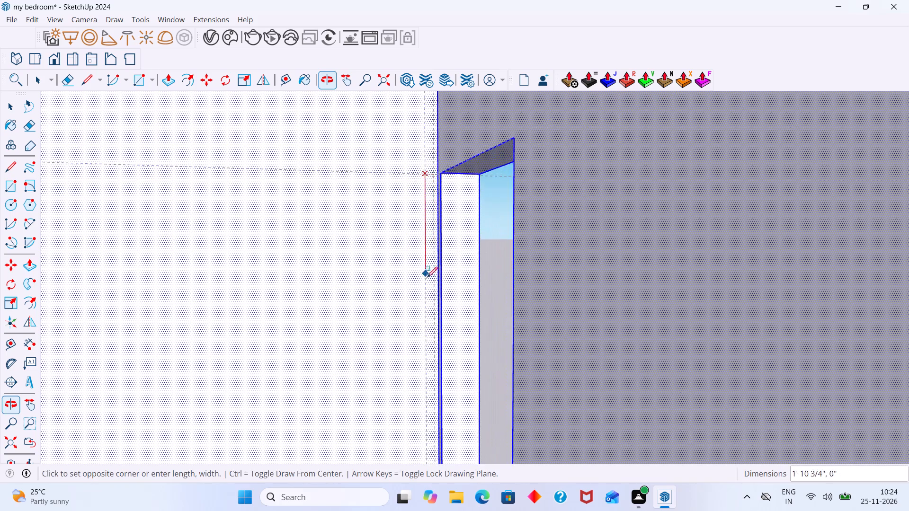
{"action": "scroll", "coordinate": [427, 285], "scroll_direction": "down", "scroll_amount": 9}
{"action": "scroll", "coordinate": [437, 396], "scroll_direction": "up", "scroll_amount": 16}
{"action": "middle_click_drag", "start_coordinate": [426, 390], "coordinate": [437, 424]}
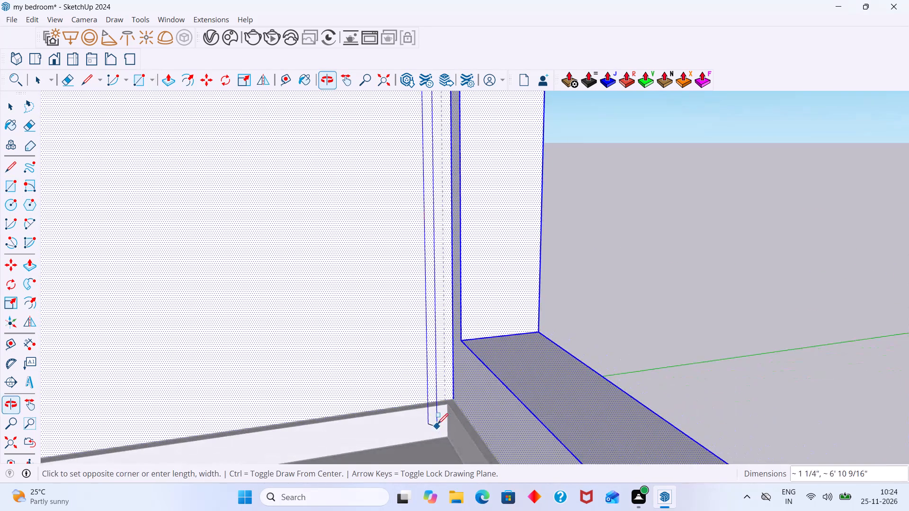
{"action": "middle_click_drag", "start_coordinate": [437, 424], "coordinate": [437, 427]}
{"action": "scroll", "coordinate": [438, 414], "scroll_direction": "up", "scroll_amount": 13}
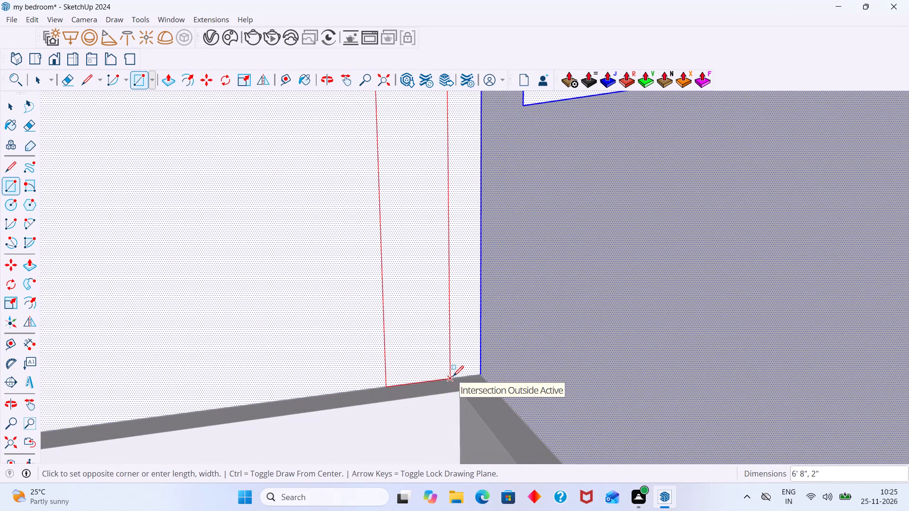
{"action": "left_click", "coordinate": [453, 376]}
{"action": "key", "text": "space"}
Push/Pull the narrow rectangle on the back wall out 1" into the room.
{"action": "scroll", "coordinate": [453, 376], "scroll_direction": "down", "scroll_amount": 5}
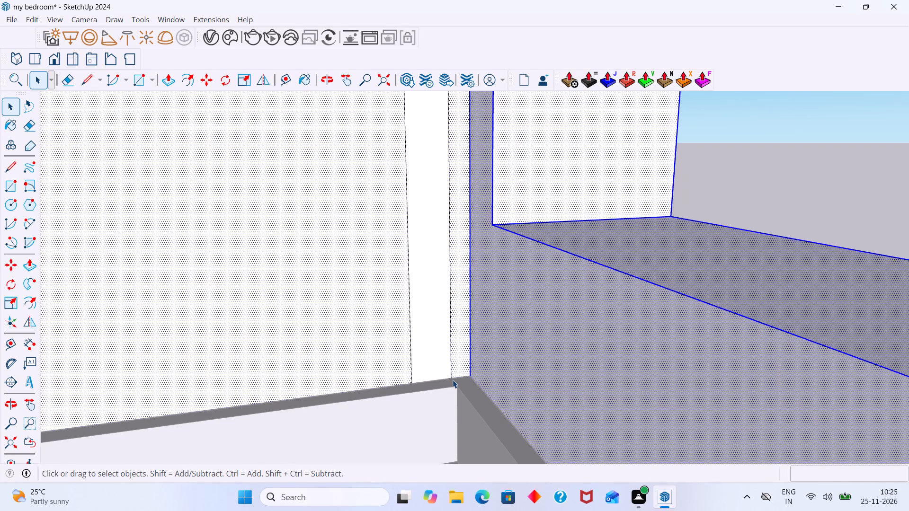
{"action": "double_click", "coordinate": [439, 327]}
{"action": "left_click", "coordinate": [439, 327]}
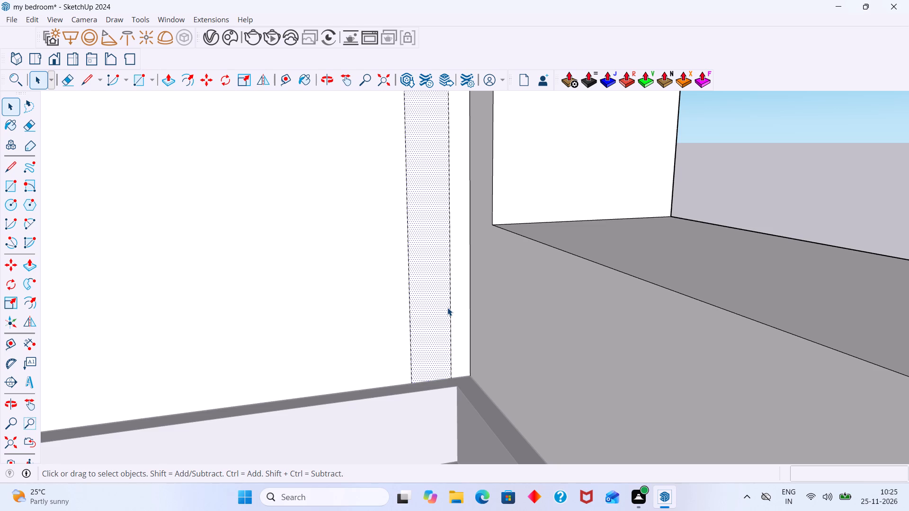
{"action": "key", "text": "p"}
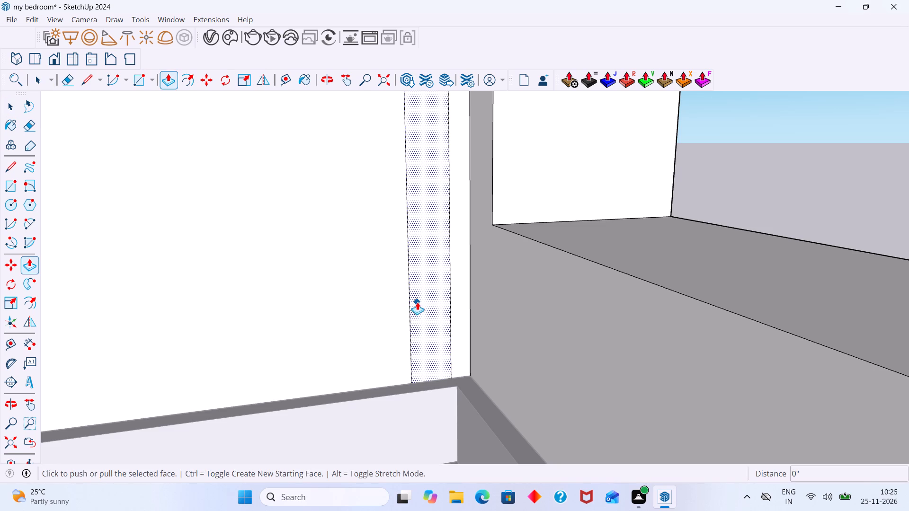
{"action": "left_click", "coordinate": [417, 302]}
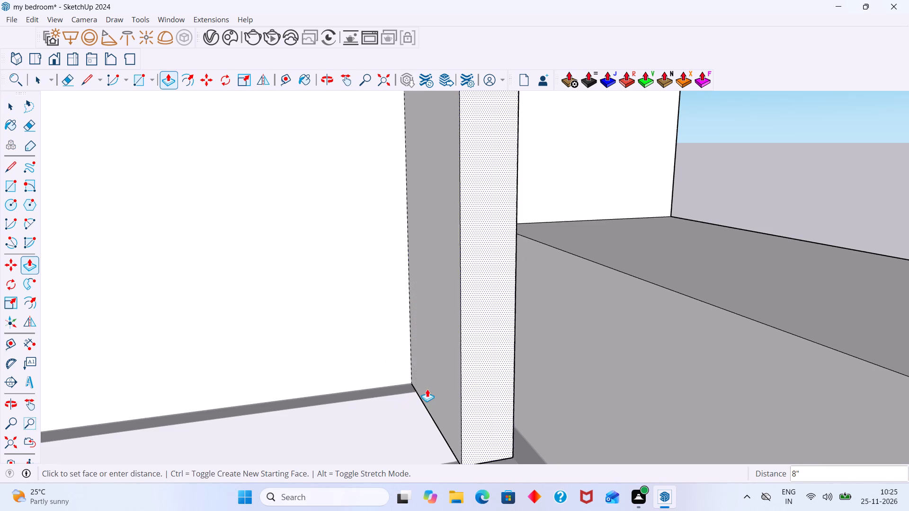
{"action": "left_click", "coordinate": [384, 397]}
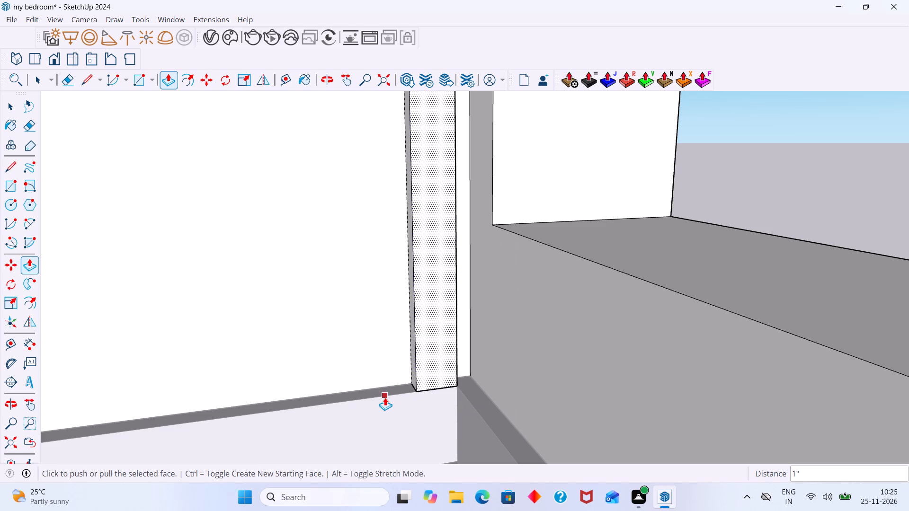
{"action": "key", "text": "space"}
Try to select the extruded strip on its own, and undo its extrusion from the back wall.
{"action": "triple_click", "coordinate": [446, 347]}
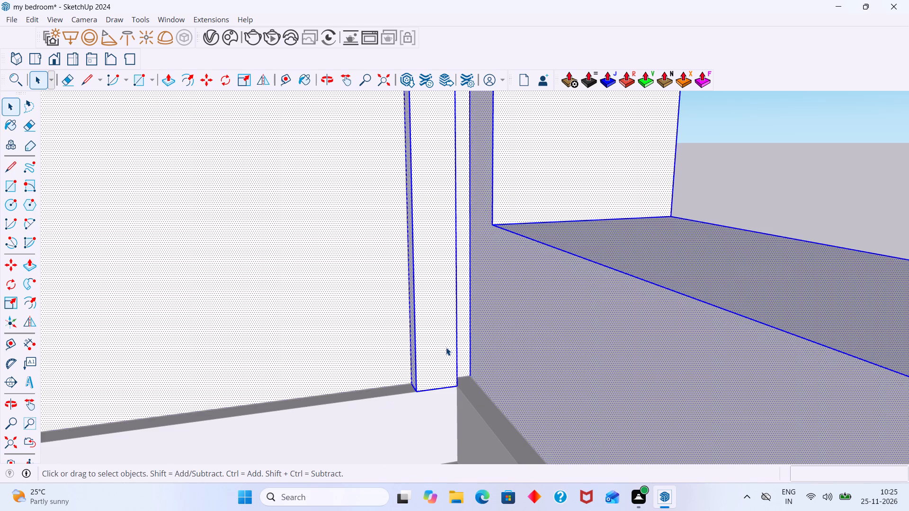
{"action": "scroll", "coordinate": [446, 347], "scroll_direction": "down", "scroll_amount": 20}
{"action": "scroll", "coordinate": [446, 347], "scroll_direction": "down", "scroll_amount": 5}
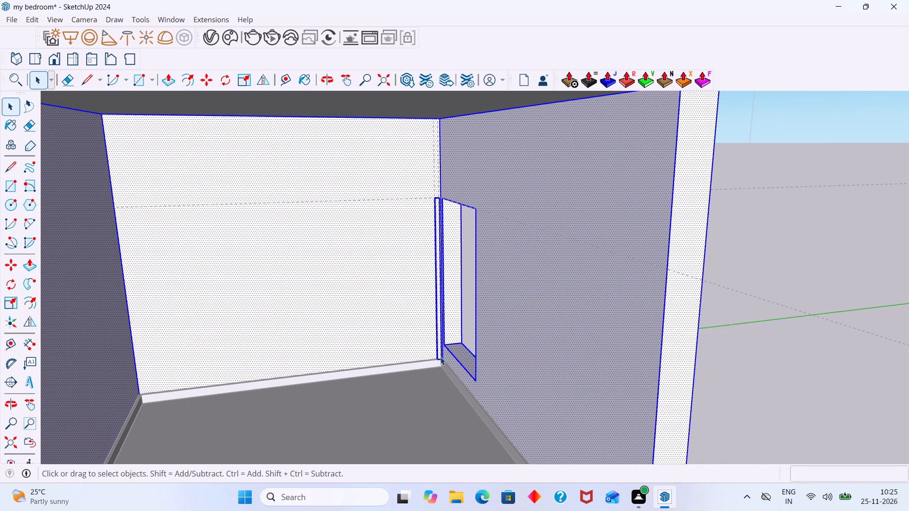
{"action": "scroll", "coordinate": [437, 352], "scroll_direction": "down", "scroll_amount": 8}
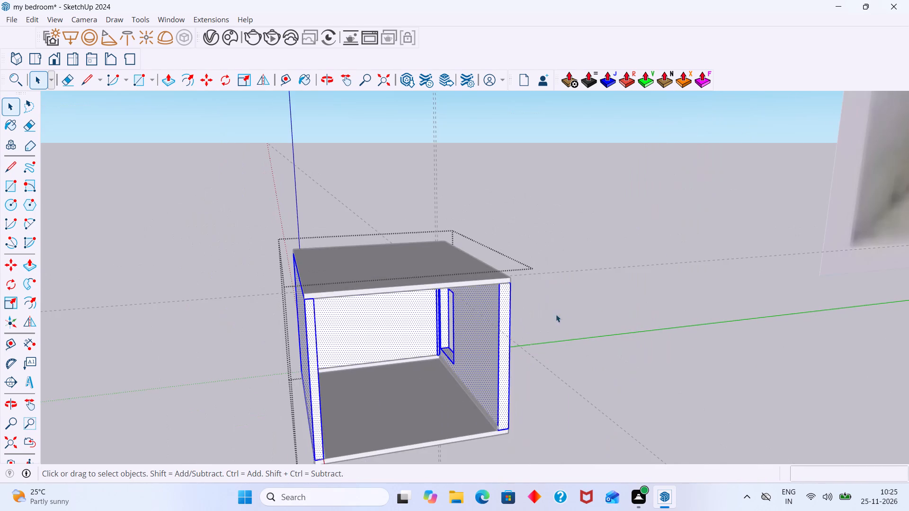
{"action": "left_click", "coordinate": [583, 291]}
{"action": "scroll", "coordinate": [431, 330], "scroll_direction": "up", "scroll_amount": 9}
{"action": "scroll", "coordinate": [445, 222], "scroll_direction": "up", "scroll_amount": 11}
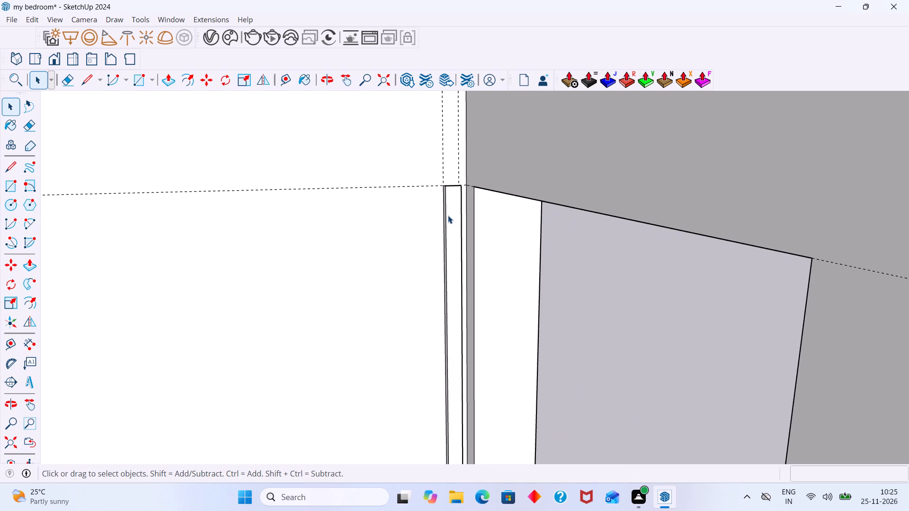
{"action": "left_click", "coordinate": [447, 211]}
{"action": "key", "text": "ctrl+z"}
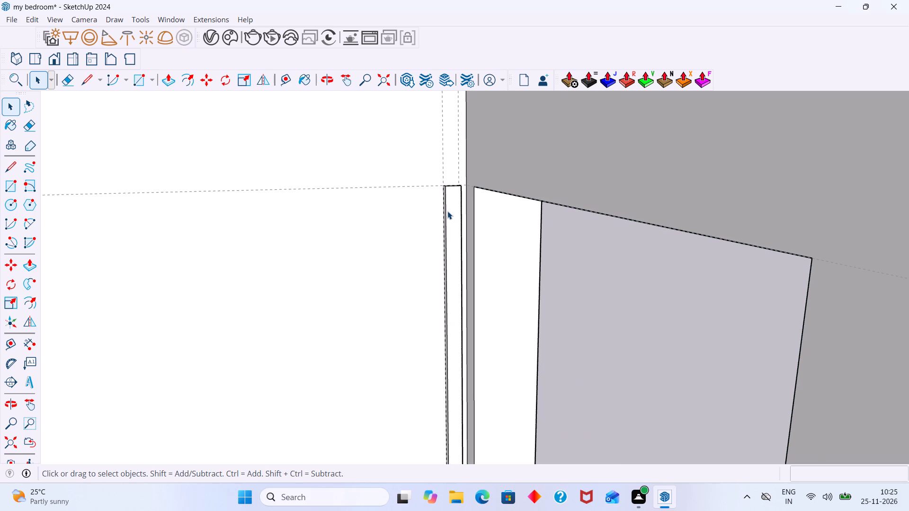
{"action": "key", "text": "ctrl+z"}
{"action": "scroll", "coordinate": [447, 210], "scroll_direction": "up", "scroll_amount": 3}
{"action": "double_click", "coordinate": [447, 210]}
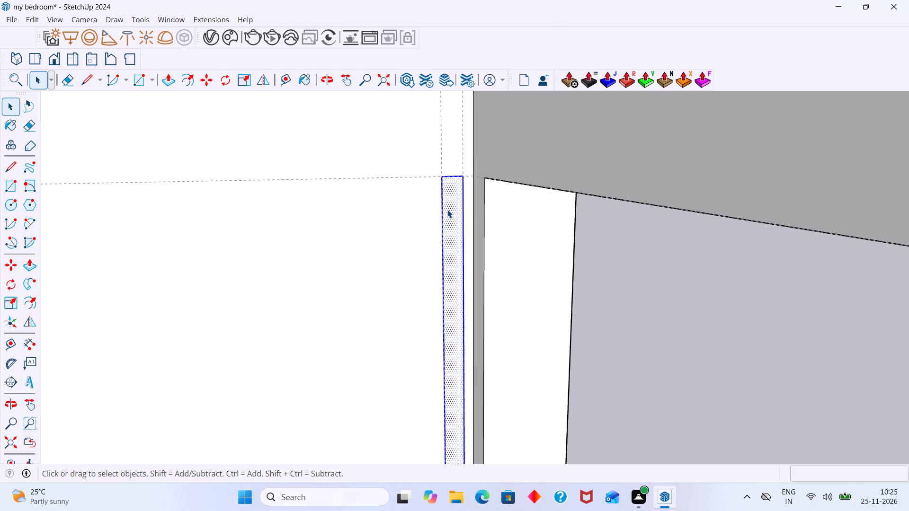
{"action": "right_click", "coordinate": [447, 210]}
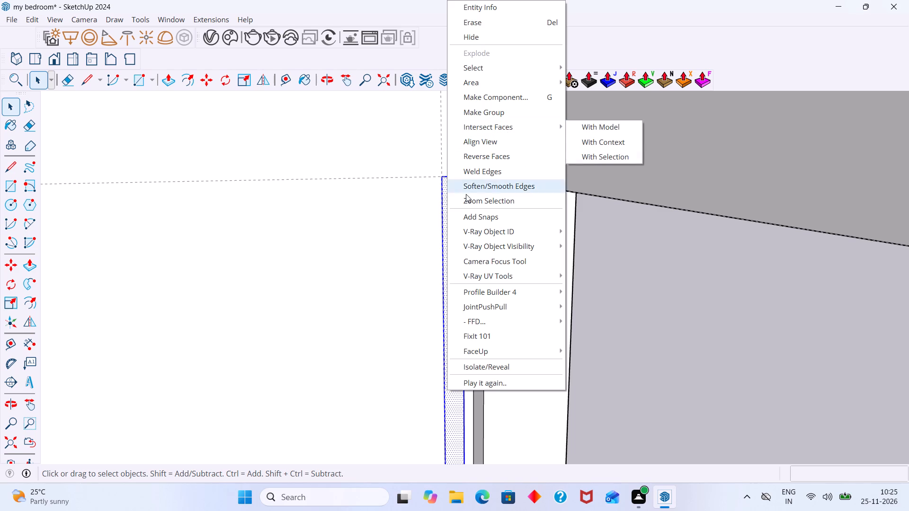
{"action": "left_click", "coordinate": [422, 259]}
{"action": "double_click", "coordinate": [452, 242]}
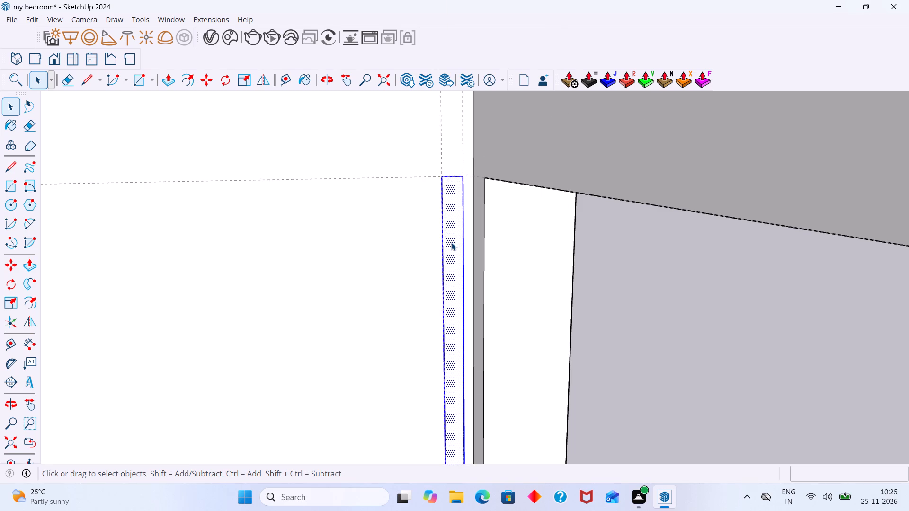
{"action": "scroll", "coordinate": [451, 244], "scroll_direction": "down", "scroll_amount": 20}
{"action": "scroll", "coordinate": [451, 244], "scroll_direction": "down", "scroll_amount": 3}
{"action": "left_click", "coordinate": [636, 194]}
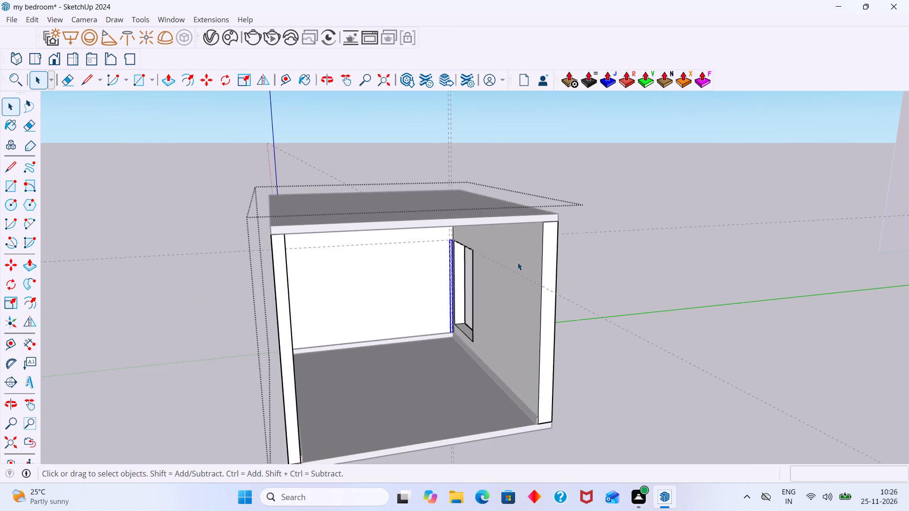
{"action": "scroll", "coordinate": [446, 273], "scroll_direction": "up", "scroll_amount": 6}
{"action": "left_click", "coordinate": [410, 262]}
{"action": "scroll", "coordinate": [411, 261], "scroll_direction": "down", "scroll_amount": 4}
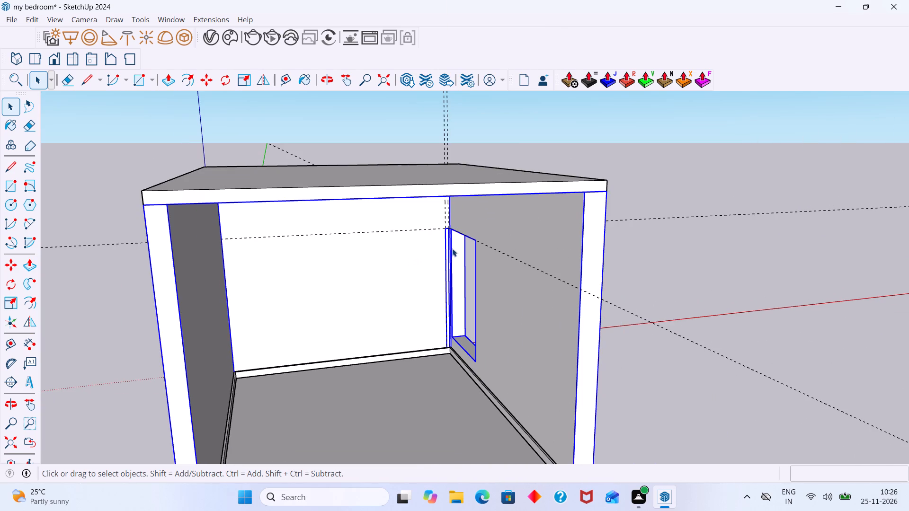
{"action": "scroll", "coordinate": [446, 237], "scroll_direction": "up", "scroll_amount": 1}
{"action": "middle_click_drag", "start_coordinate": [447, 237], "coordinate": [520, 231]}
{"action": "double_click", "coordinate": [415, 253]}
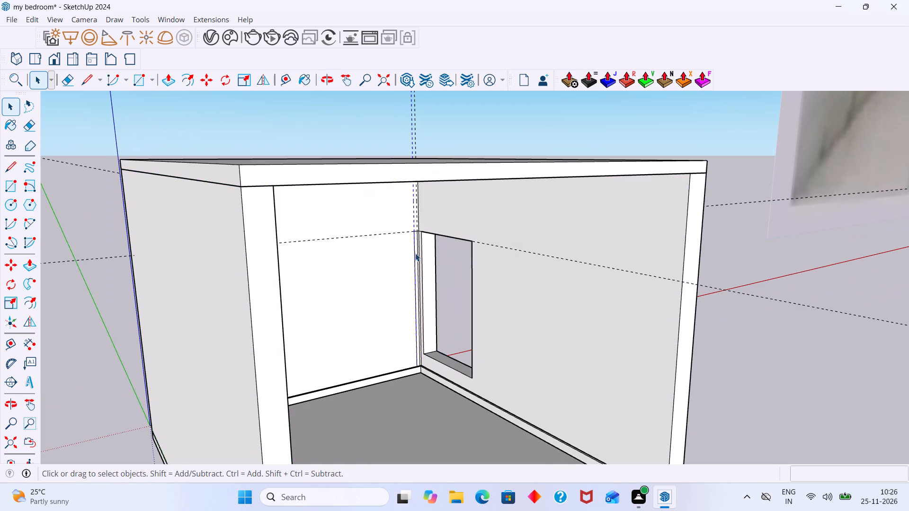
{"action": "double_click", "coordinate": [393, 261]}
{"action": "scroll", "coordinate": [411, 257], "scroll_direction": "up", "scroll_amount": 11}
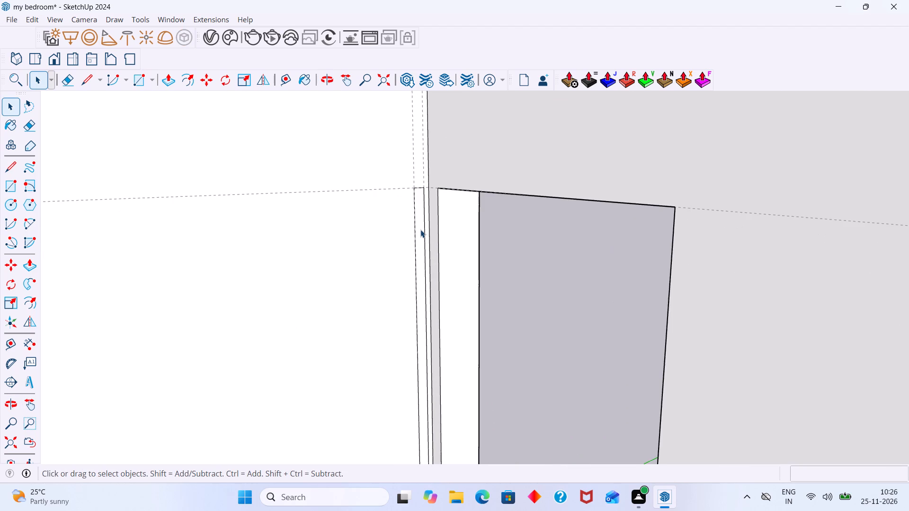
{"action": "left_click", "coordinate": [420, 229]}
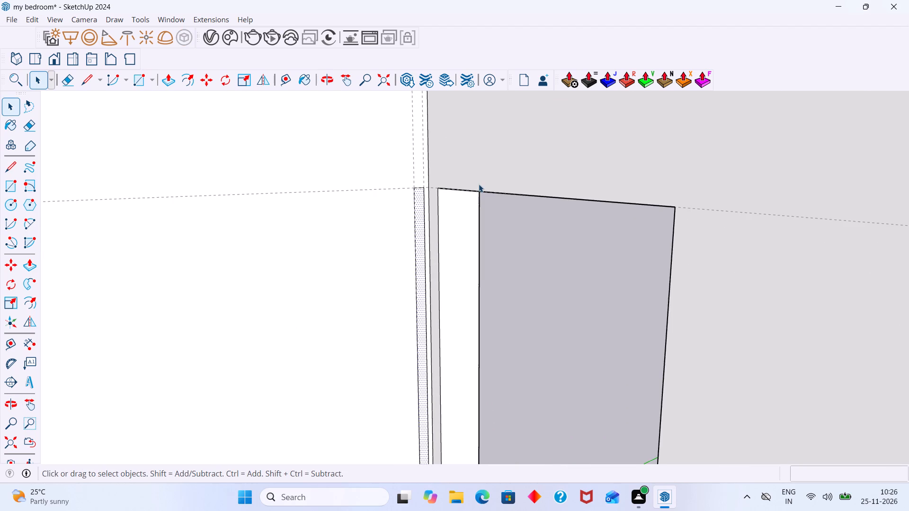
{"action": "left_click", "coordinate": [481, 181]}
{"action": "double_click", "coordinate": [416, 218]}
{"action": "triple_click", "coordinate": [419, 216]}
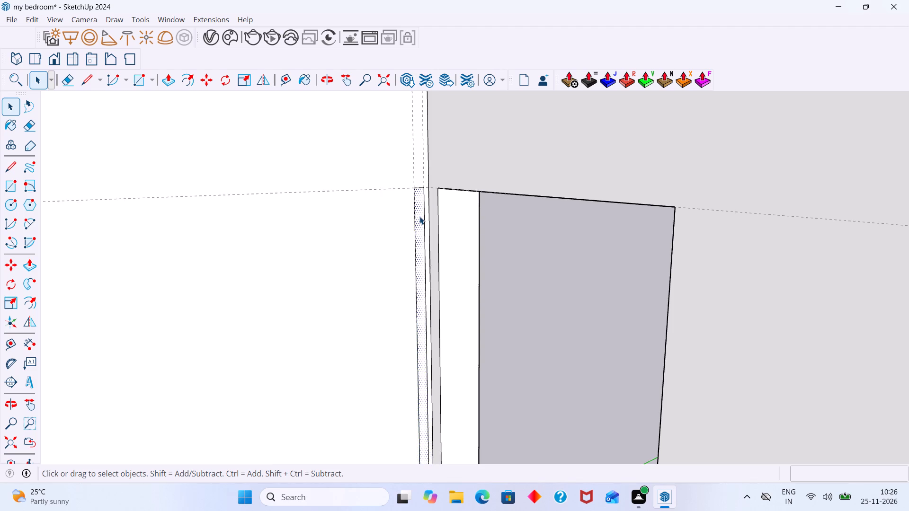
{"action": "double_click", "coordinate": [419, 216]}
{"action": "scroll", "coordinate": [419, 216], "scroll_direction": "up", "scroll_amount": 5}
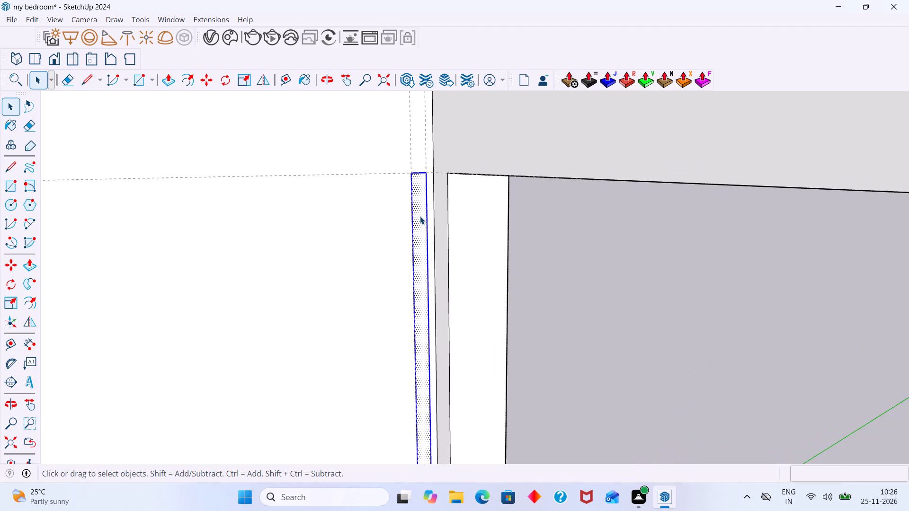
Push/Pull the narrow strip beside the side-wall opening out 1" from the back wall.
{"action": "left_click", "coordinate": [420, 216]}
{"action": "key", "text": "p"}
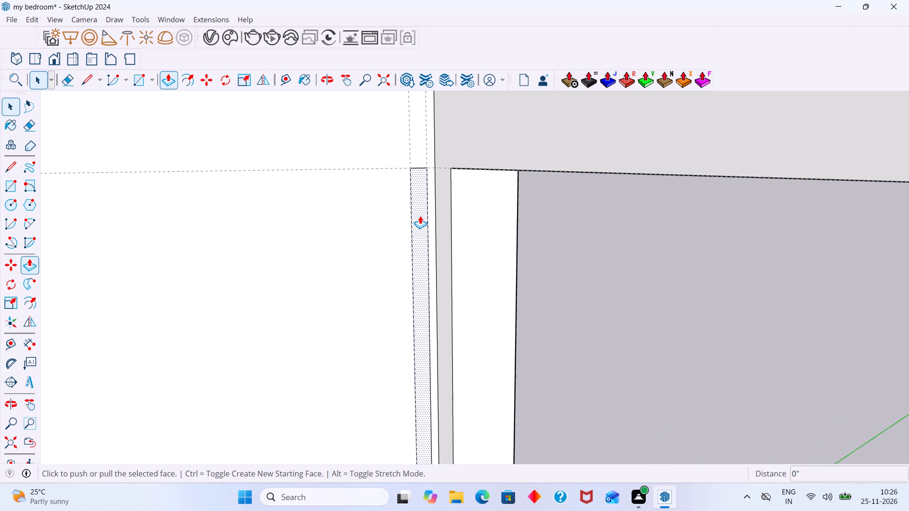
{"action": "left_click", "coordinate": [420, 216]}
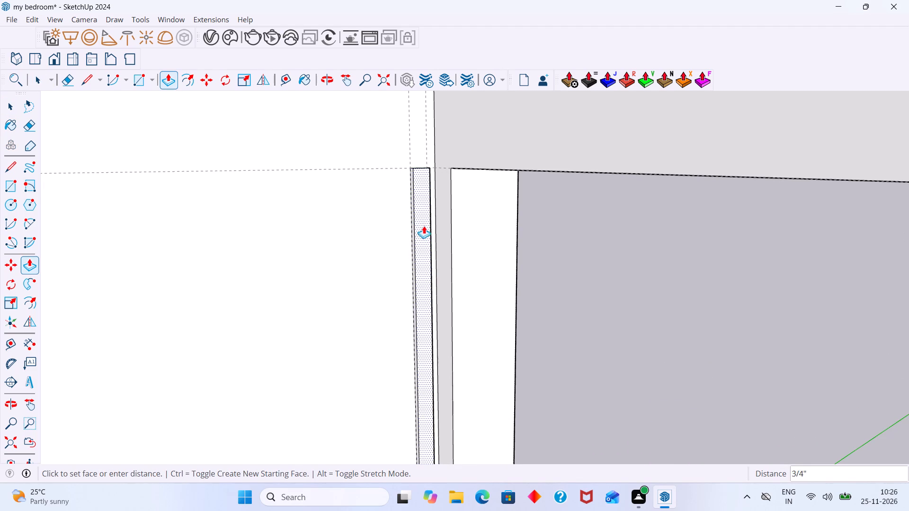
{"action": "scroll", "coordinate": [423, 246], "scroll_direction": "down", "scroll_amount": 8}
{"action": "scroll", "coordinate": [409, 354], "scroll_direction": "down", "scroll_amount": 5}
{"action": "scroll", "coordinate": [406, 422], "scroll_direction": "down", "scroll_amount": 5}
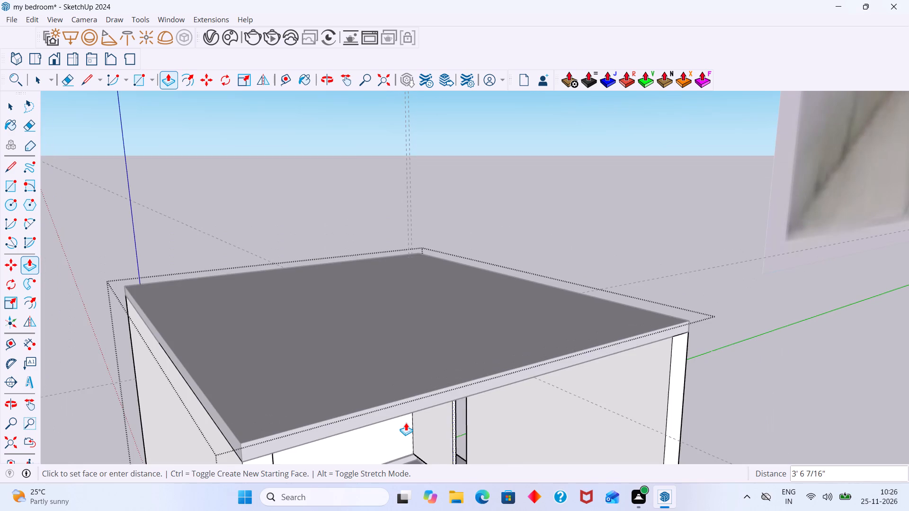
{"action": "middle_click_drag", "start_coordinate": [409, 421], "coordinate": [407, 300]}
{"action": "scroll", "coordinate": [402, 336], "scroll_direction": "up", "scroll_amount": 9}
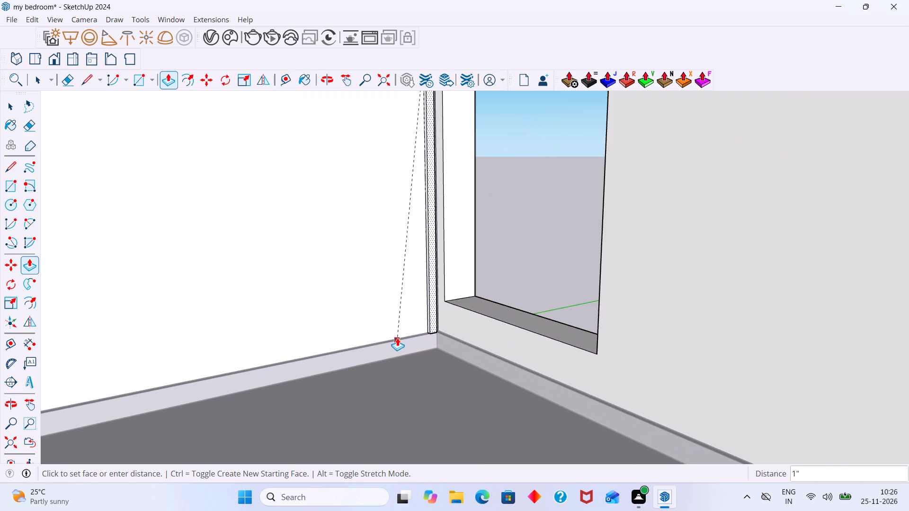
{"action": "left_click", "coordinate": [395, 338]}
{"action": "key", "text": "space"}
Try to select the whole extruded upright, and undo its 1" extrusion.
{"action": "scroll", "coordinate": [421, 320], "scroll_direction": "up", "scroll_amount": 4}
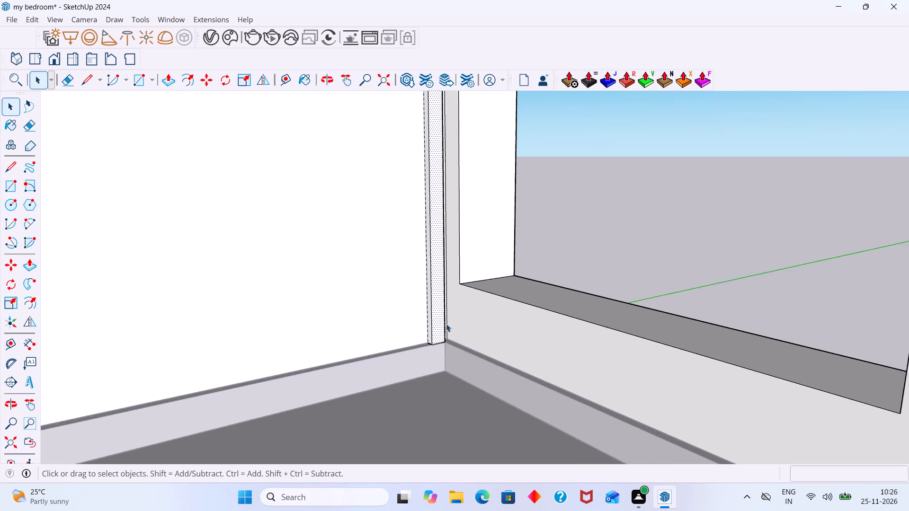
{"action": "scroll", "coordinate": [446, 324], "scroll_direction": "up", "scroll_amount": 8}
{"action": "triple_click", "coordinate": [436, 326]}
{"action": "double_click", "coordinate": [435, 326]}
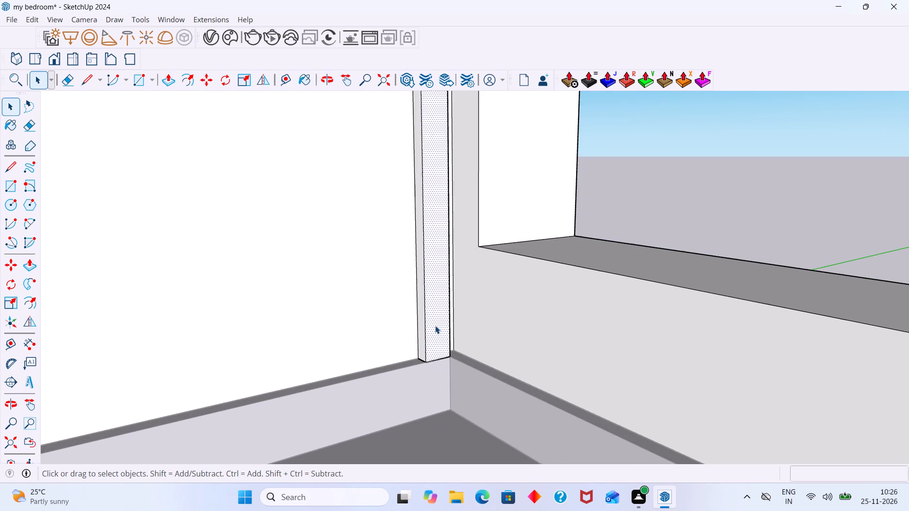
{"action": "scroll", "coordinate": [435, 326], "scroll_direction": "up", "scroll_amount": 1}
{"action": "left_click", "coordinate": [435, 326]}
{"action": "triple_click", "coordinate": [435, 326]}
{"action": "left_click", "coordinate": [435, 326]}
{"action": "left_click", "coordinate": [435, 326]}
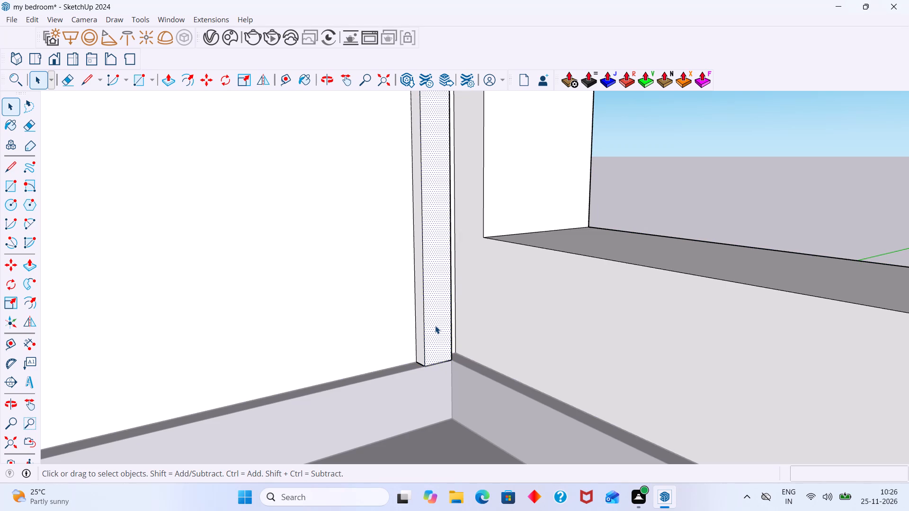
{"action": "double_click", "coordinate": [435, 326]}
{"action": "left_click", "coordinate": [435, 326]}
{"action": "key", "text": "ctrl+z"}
Make the flat narrow strip on the back wall, face and edges together, into a component with the default settings.
{"action": "scroll", "coordinate": [432, 326], "scroll_direction": "down", "scroll_amount": 20}
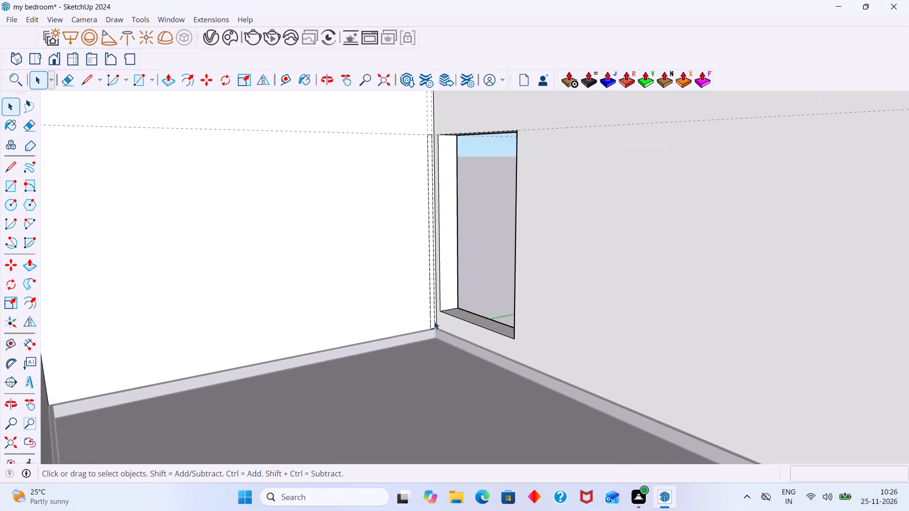
{"action": "scroll", "coordinate": [432, 318], "scroll_direction": "up", "scroll_amount": 9}
{"action": "double_click", "coordinate": [433, 309]}
{"action": "scroll", "coordinate": [433, 309], "scroll_direction": "up", "scroll_amount": 1}
{"action": "scroll", "coordinate": [433, 309], "scroll_direction": "down", "scroll_amount": 4}
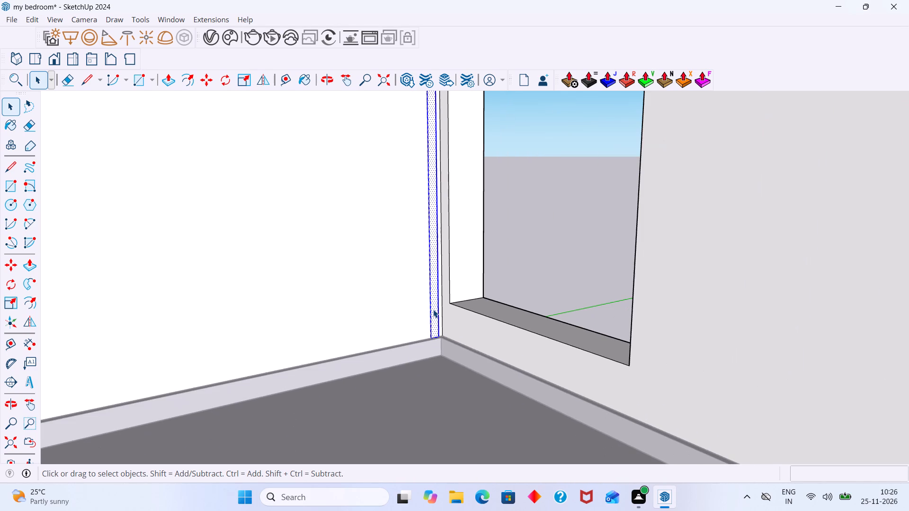
{"action": "scroll", "coordinate": [432, 310], "scroll_direction": "down", "scroll_amount": 1}
{"action": "middle_click_drag", "start_coordinate": [432, 310], "coordinate": [420, 372]}
{"action": "scroll", "coordinate": [425, 341], "scroll_direction": "up", "scroll_amount": 9}
{"action": "scroll", "coordinate": [418, 330], "scroll_direction": "down", "scroll_amount": 11}
{"action": "scroll", "coordinate": [417, 329], "scroll_direction": "up", "scroll_amount": 5}
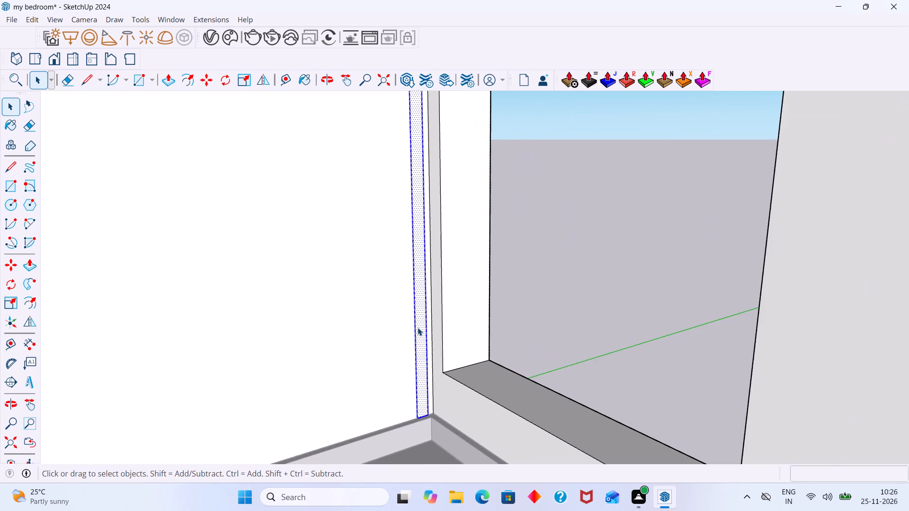
{"action": "scroll", "coordinate": [418, 327], "scroll_direction": "up", "scroll_amount": 2}
{"action": "right_click", "coordinate": [418, 326]}
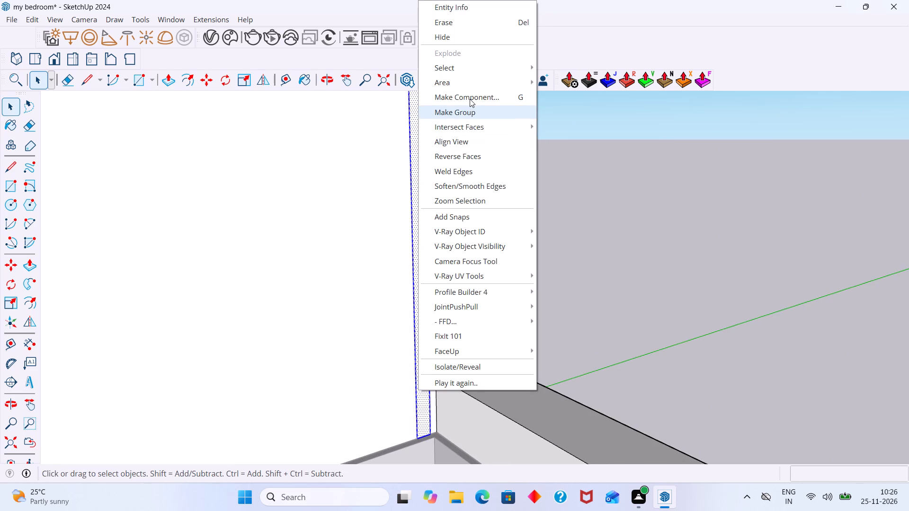
{"action": "left_click", "coordinate": [470, 98]}
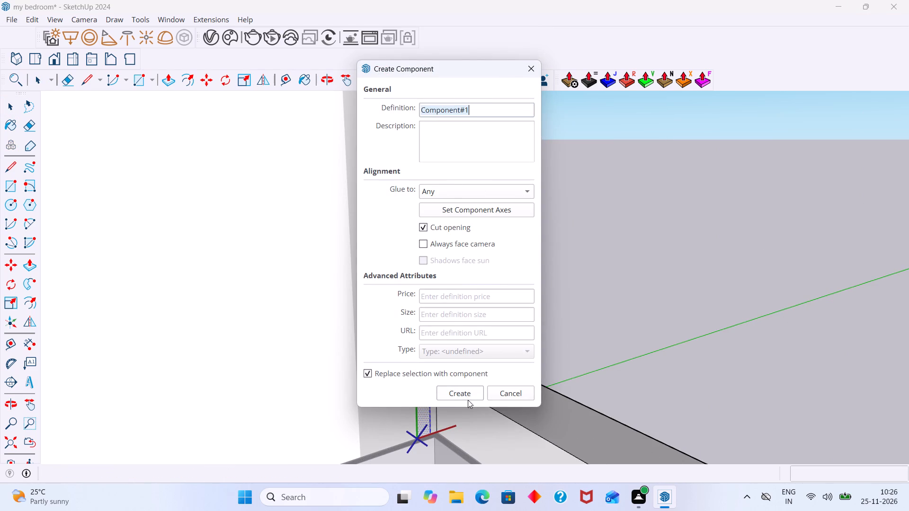
{"action": "left_click", "coordinate": [468, 396]}
Open the narrow strip component on the back wall, Push/Pull its face out 1", and close the component.
{"action": "scroll", "coordinate": [426, 344], "scroll_direction": "up", "scroll_amount": 5}
{"action": "left_click", "coordinate": [416, 330]}
{"action": "double_click", "coordinate": [416, 330]}
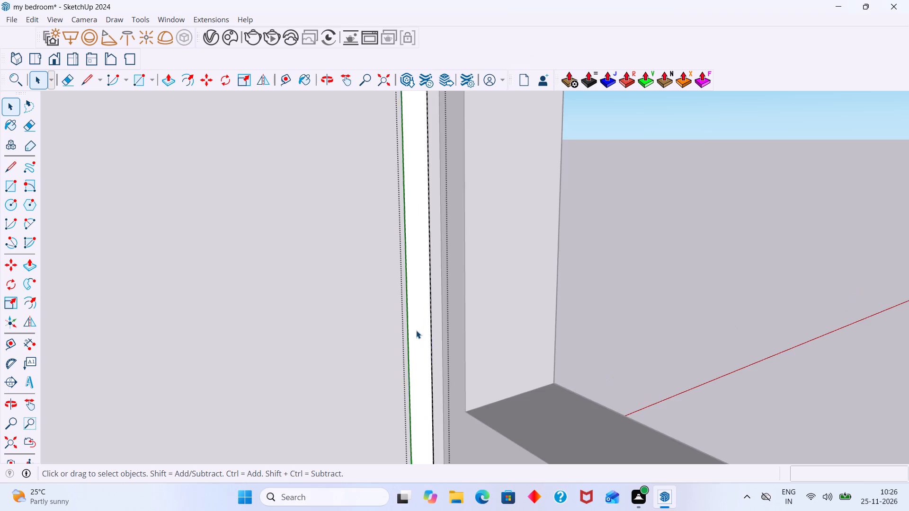
{"action": "key", "text": "p"}
{"action": "left_click", "coordinate": [422, 330]}
{"action": "scroll", "coordinate": [426, 334], "scroll_direction": "down", "scroll_amount": 2}
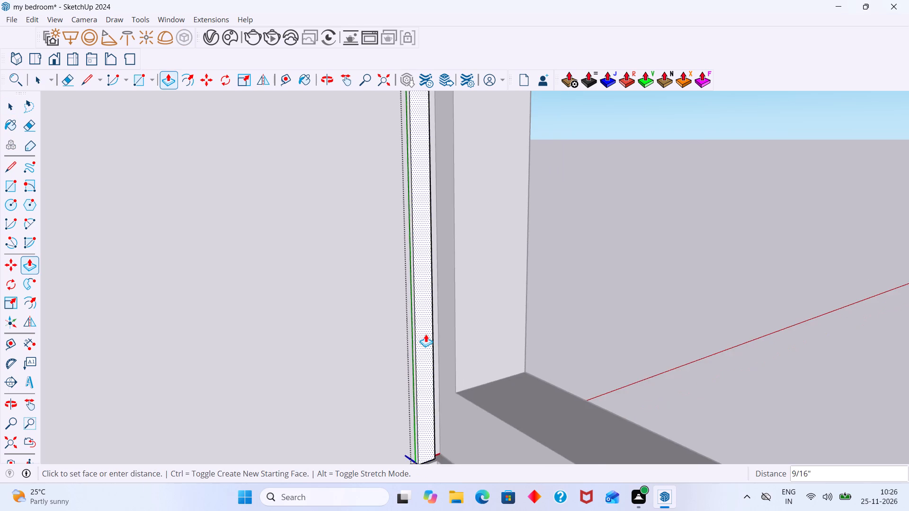
{"action": "scroll", "coordinate": [426, 334], "scroll_direction": "down", "scroll_amount": 4}
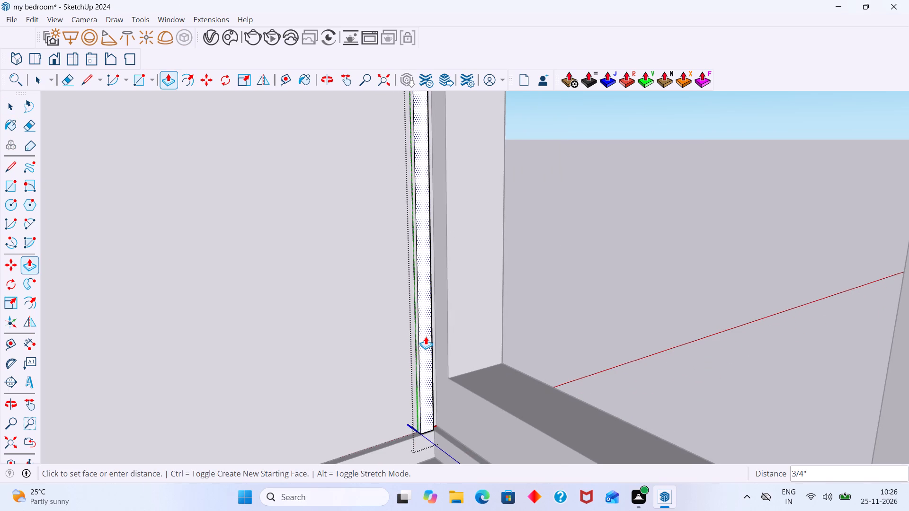
{"action": "left_click", "coordinate": [408, 440]}
{"action": "key", "text": "space"}
{"action": "left_click", "coordinate": [633, 293]}
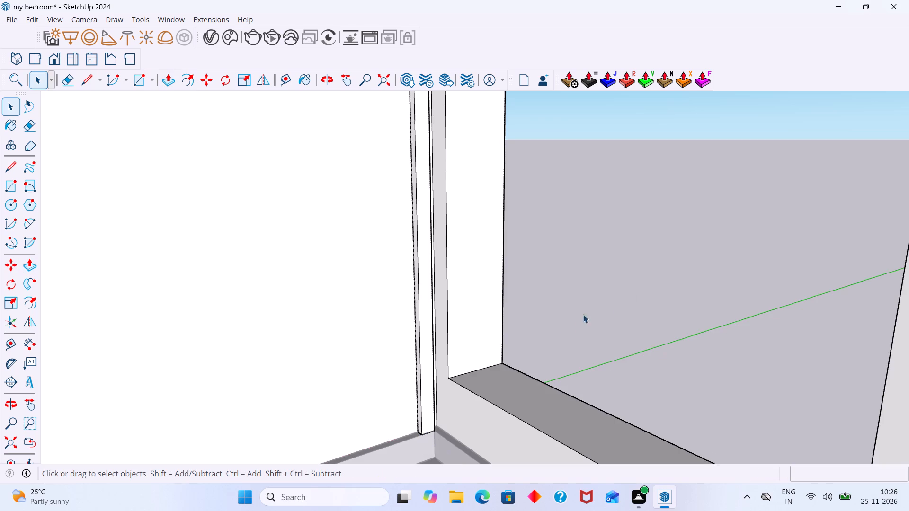
Examine the extruded upright in the back-wall corner, from its base up to its top beside the side-wall opening.
{"action": "scroll", "coordinate": [454, 346], "scroll_direction": "up", "scroll_amount": 3}
{"action": "left_click", "coordinate": [415, 338]}
{"action": "scroll", "coordinate": [436, 321], "scroll_direction": "down", "scroll_amount": 6}
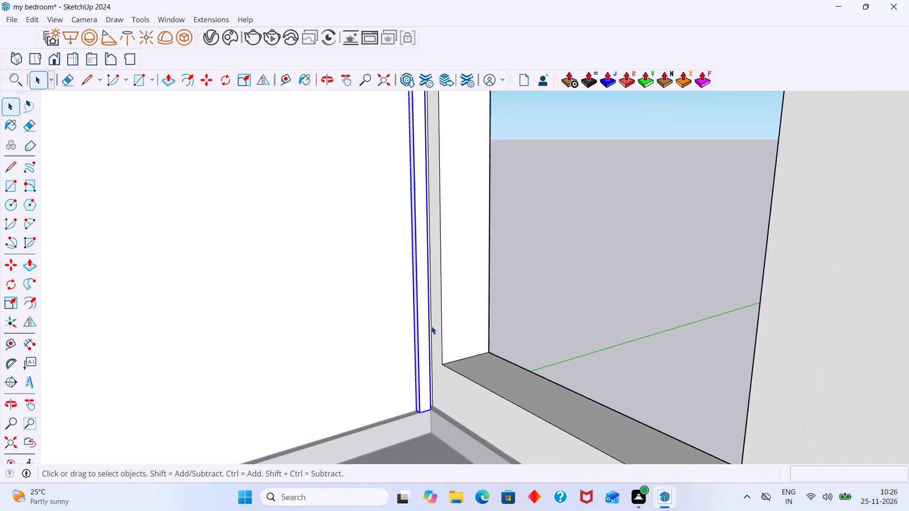
{"action": "scroll", "coordinate": [431, 326], "scroll_direction": "down", "scroll_amount": 9}
{"action": "middle_click_drag", "start_coordinate": [423, 270], "coordinate": [418, 272]}
{"action": "scroll", "coordinate": [448, 264], "scroll_direction": "down", "scroll_amount": 5}
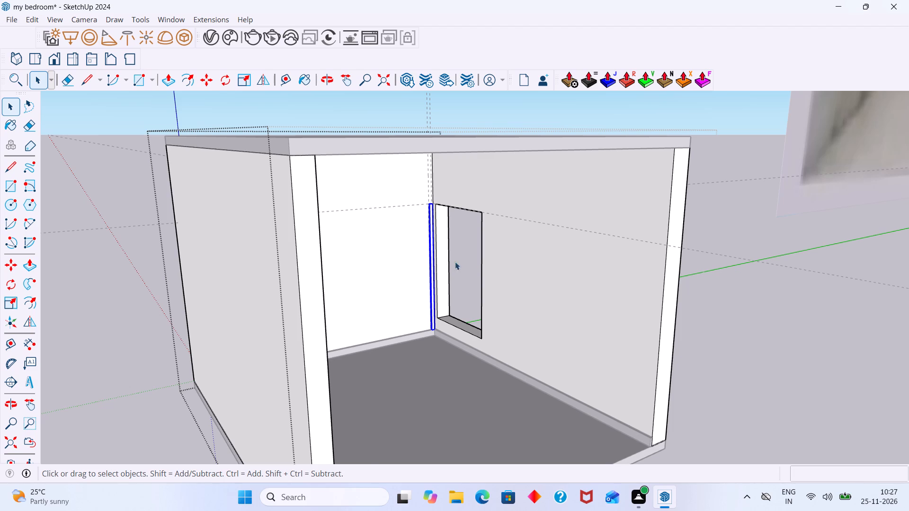
{"action": "scroll", "coordinate": [471, 260], "scroll_direction": "down", "scroll_amount": 2}
{"action": "left_click", "coordinate": [686, 225]}
{"action": "scroll", "coordinate": [480, 219], "scroll_direction": "up", "scroll_amount": 3}
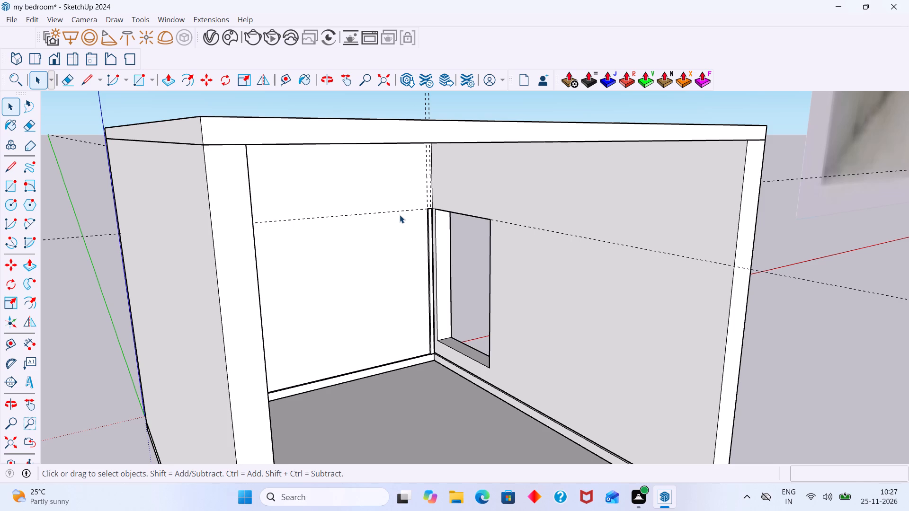
{"action": "scroll", "coordinate": [422, 212], "scroll_direction": "up", "scroll_amount": 9}
{"action": "middle_click_drag", "start_coordinate": [435, 221], "coordinate": [429, 224]}
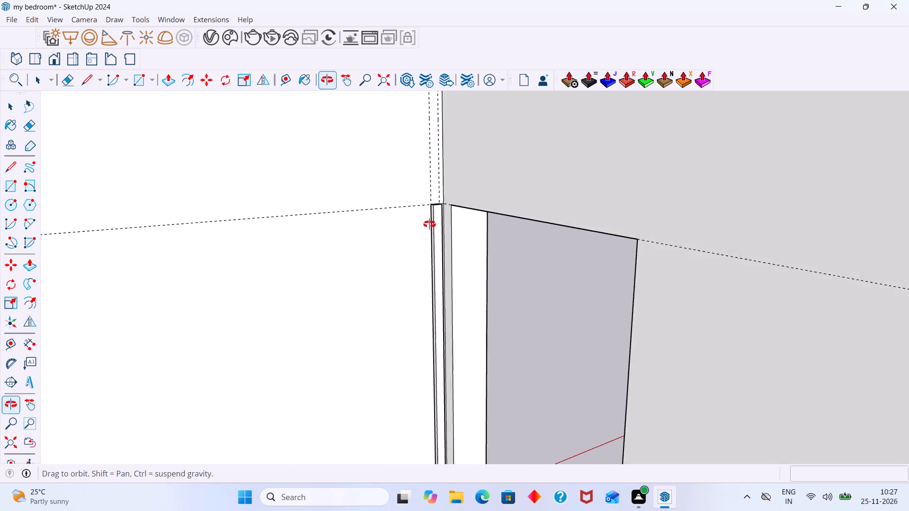
{"action": "middle_click_drag", "start_coordinate": [429, 224], "coordinate": [428, 225]}
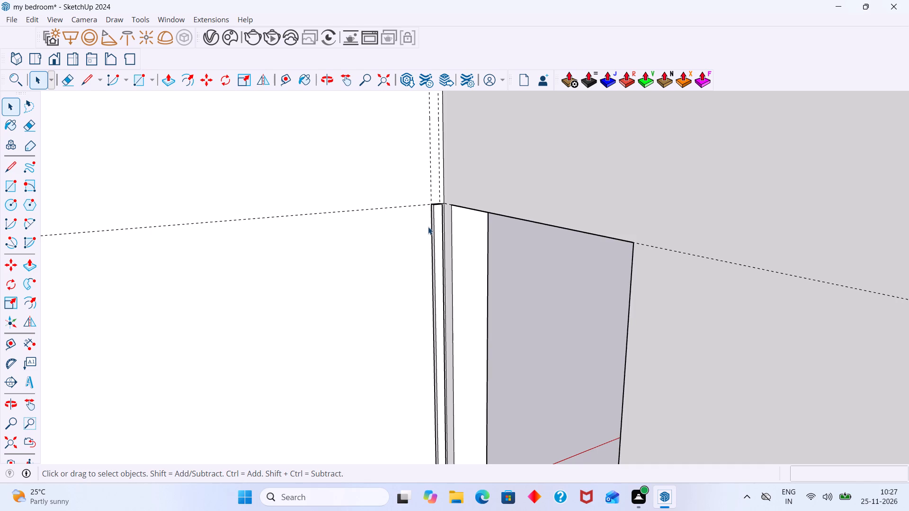
Place a vertical guide on the back wall, 2' from the wall's edge farthest from the side-wall opening.
{"action": "scroll", "coordinate": [420, 229], "scroll_direction": "down", "scroll_amount": 18}
{"action": "middle_click_drag", "start_coordinate": [317, 273], "coordinate": [202, 258]}
{"action": "scroll", "coordinate": [302, 251], "scroll_direction": "up", "scroll_amount": 7}
{"action": "scroll", "coordinate": [346, 249], "scroll_direction": "up", "scroll_amount": 1}
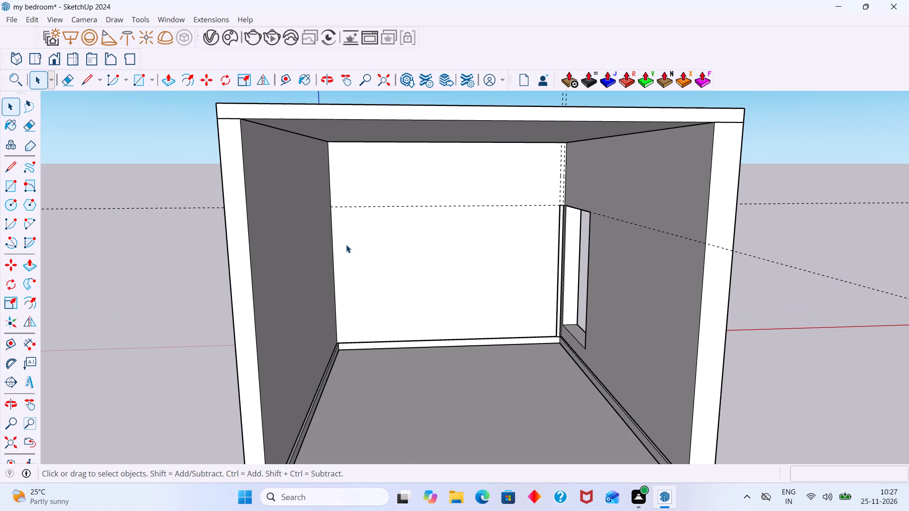
{"action": "key", "text": "t"}
{"action": "scroll", "coordinate": [327, 243], "scroll_direction": "up", "scroll_amount": 4}
{"action": "left_click", "coordinate": [338, 236]}
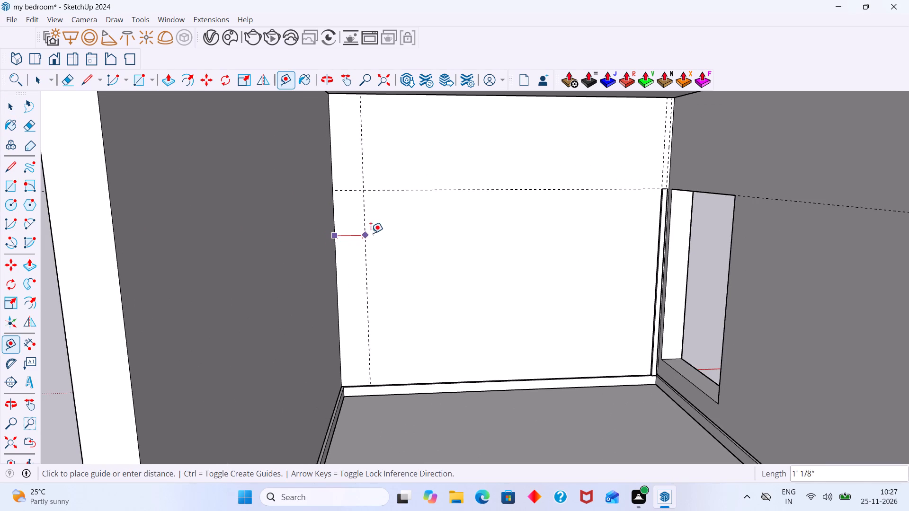
{"action": "type", "text": "2'"}
{"action": "key", "text": "Return"}
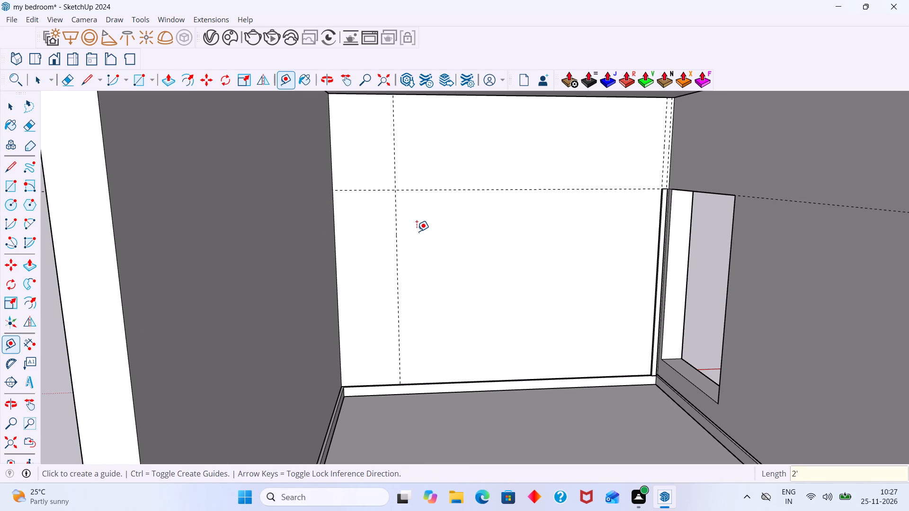
{"action": "key", "text": "space"}
Copy the upright component 3" along the back wall, away from the opening, and multiply the copy by 45.
{"action": "scroll", "coordinate": [377, 259], "scroll_direction": "down", "scroll_amount": 4}
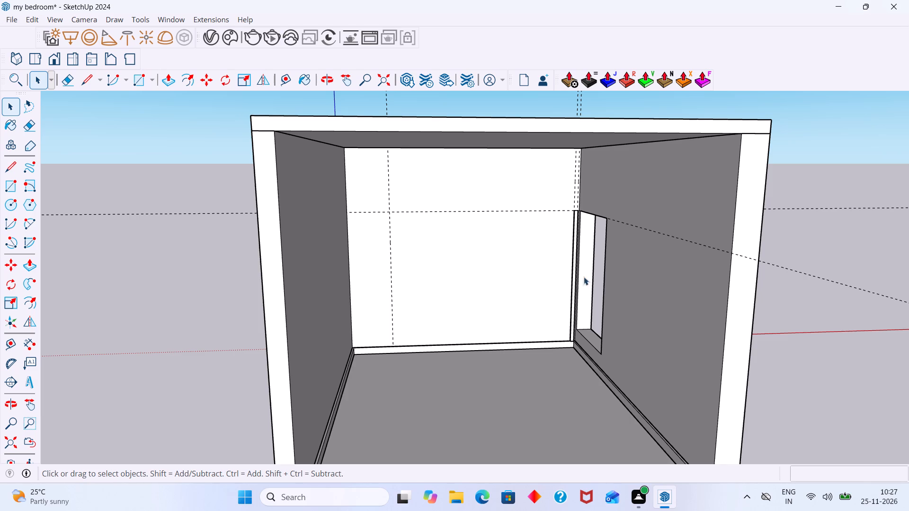
{"action": "scroll", "coordinate": [590, 209], "scroll_direction": "up", "scroll_amount": 13}
{"action": "middle_click_drag", "start_coordinate": [568, 217], "coordinate": [583, 226]}
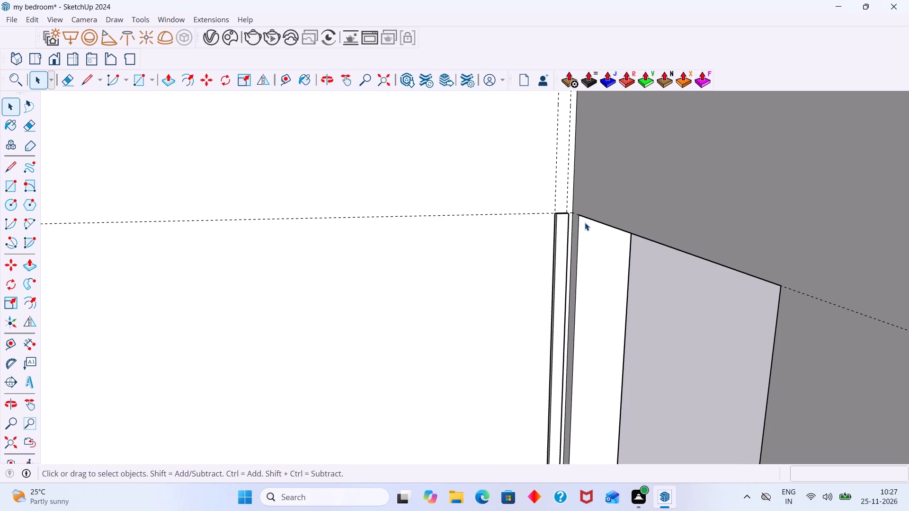
{"action": "scroll", "coordinate": [620, 211], "scroll_direction": "up", "scroll_amount": 4}
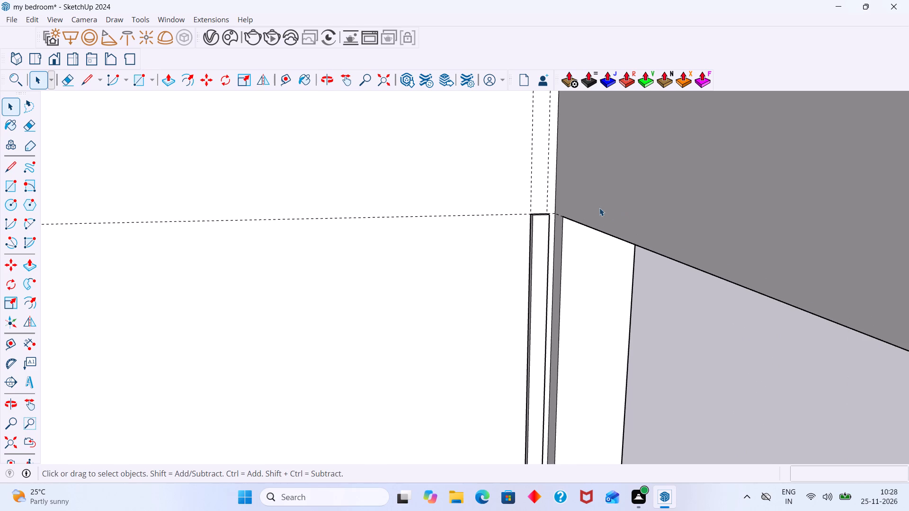
{"action": "middle_click_drag", "start_coordinate": [595, 211], "coordinate": [623, 233]}
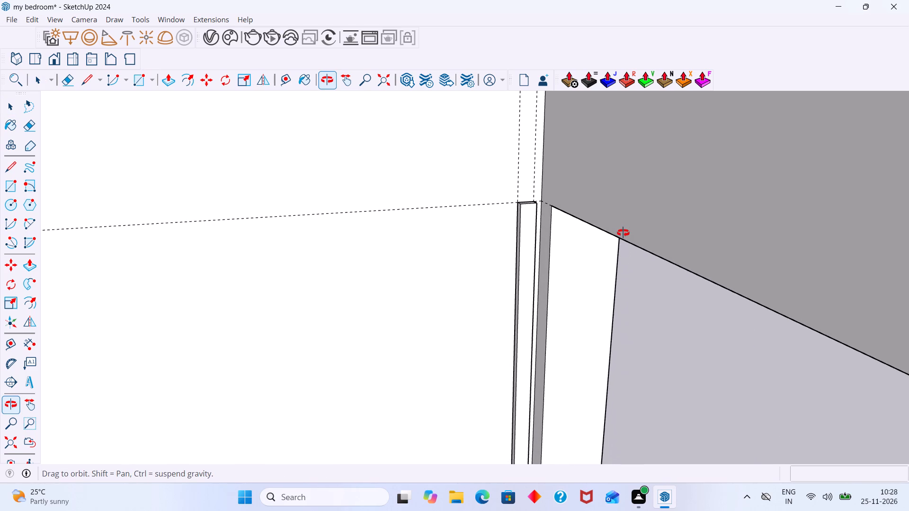
{"action": "middle_click_drag", "start_coordinate": [623, 233], "coordinate": [624, 233]}
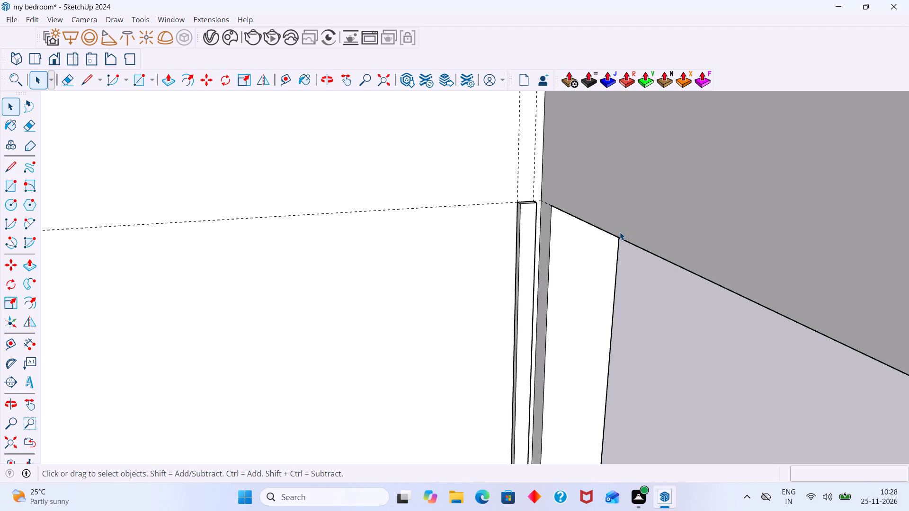
{"action": "scroll", "coordinate": [615, 228], "scroll_direction": "up", "scroll_amount": 9}
{"action": "left_click", "coordinate": [497, 185]}
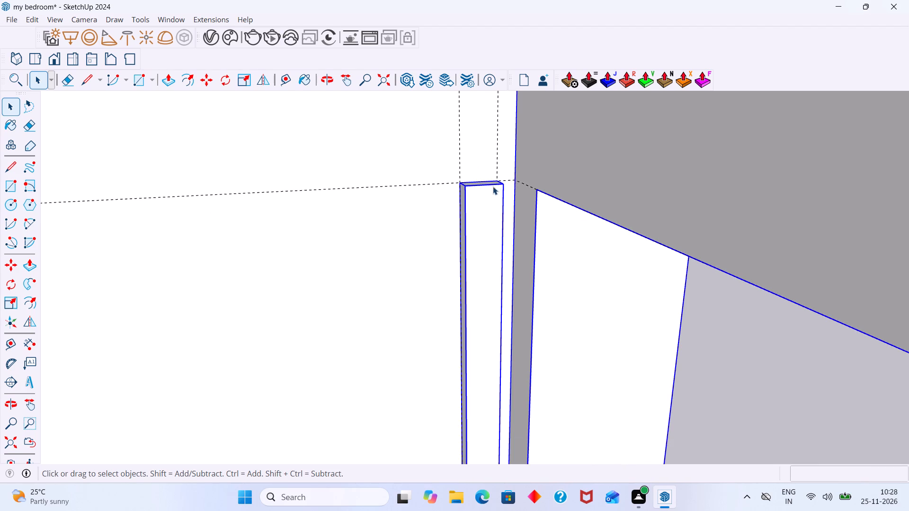
{"action": "double_click", "coordinate": [493, 186]}
{"action": "left_click", "coordinate": [479, 197]}
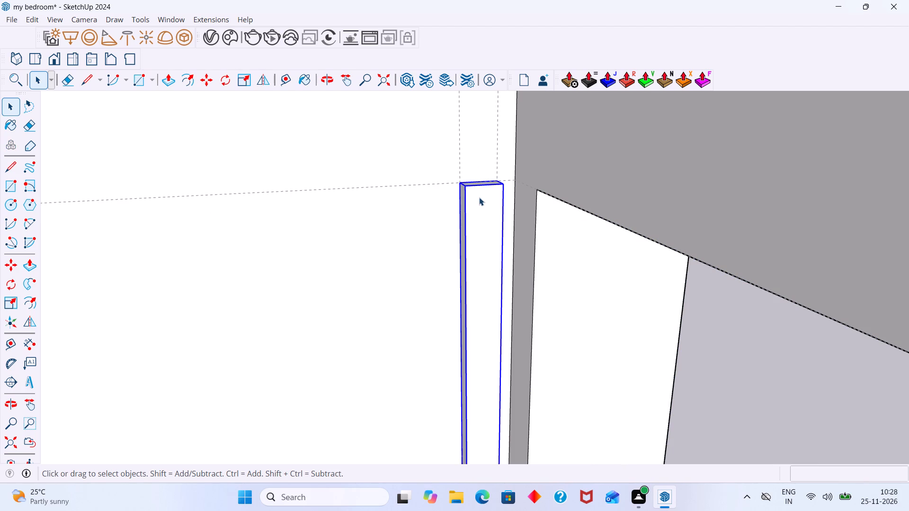
{"action": "key", "text": "m"}
{"action": "left_click", "coordinate": [516, 179]}
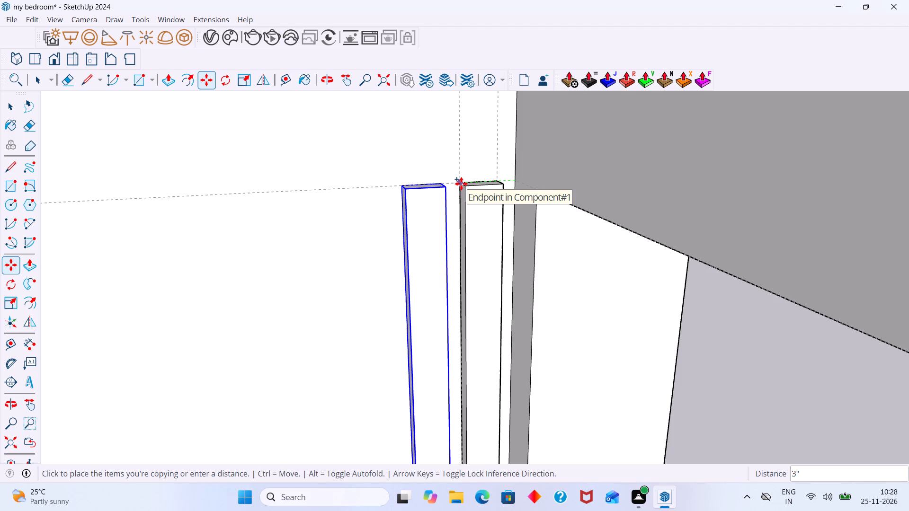
{"action": "left_click", "coordinate": [461, 184]}
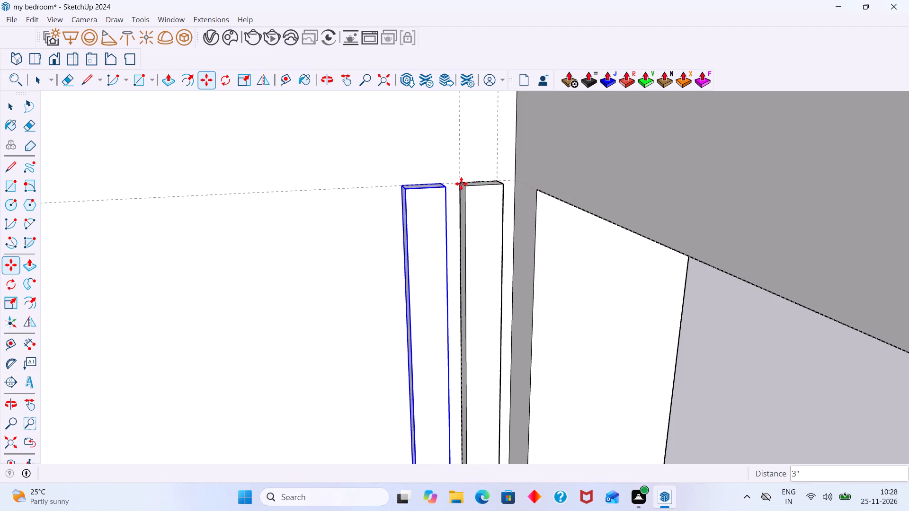
{"action": "type", "text": "45"}
{"action": "key", "text": "asterisk"}
{"action": "key", "text": "Return"}
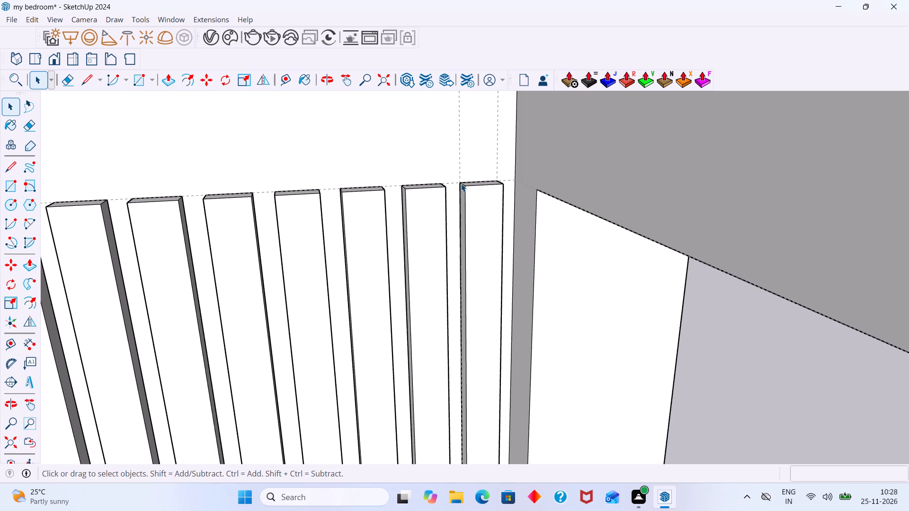
{"action": "key", "text": "v"}
Delete the eight uprights lying between the 2' guide and the side wall opposite the opening.
{"action": "scroll", "coordinate": [455, 181], "scroll_direction": "down", "scroll_amount": 20}
{"action": "scroll", "coordinate": [455, 181], "scroll_direction": "down", "scroll_amount": 6}
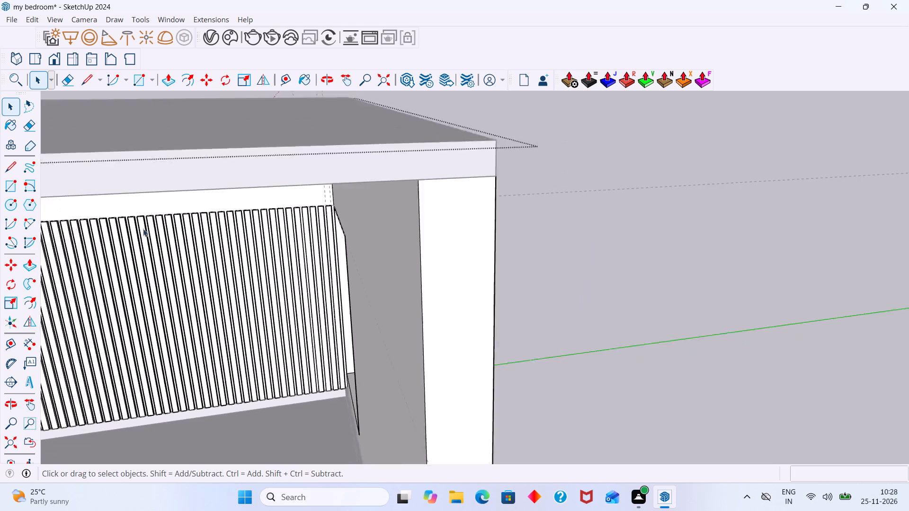
{"action": "scroll", "coordinate": [143, 229], "scroll_direction": "down", "scroll_amount": 1}
{"action": "middle_click_drag", "start_coordinate": [173, 238], "coordinate": [418, 183]}
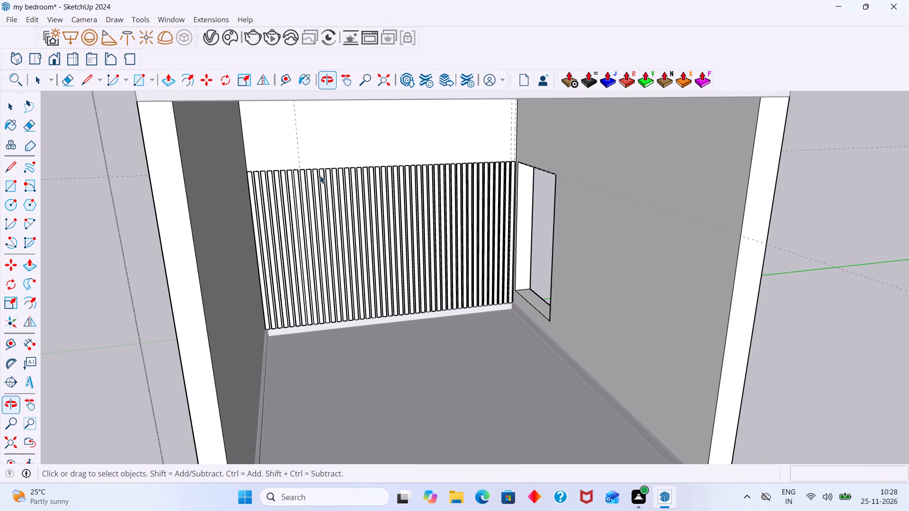
{"action": "scroll", "coordinate": [290, 168], "scroll_direction": "up", "scroll_amount": 4}
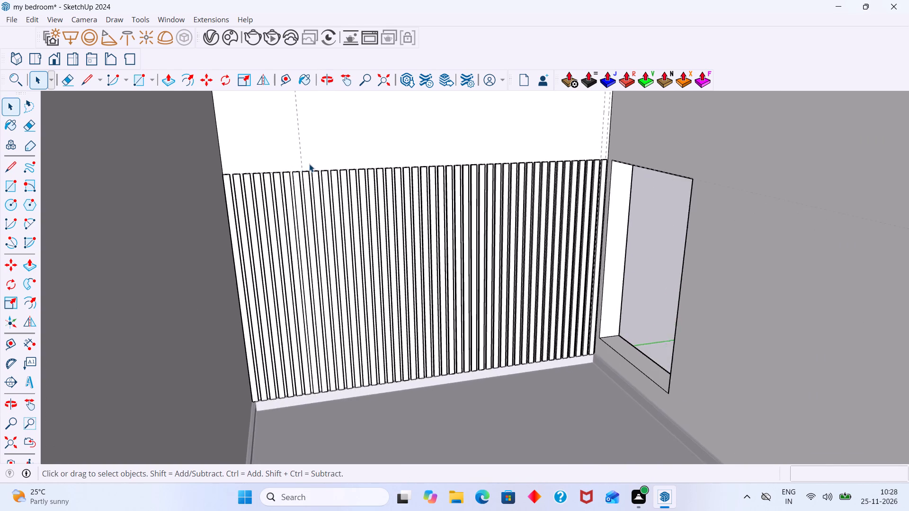
{"action": "scroll", "coordinate": [309, 164], "scroll_direction": "up", "scroll_amount": 7}
{"action": "middle_click_drag", "start_coordinate": [301, 174], "coordinate": [329, 176]}
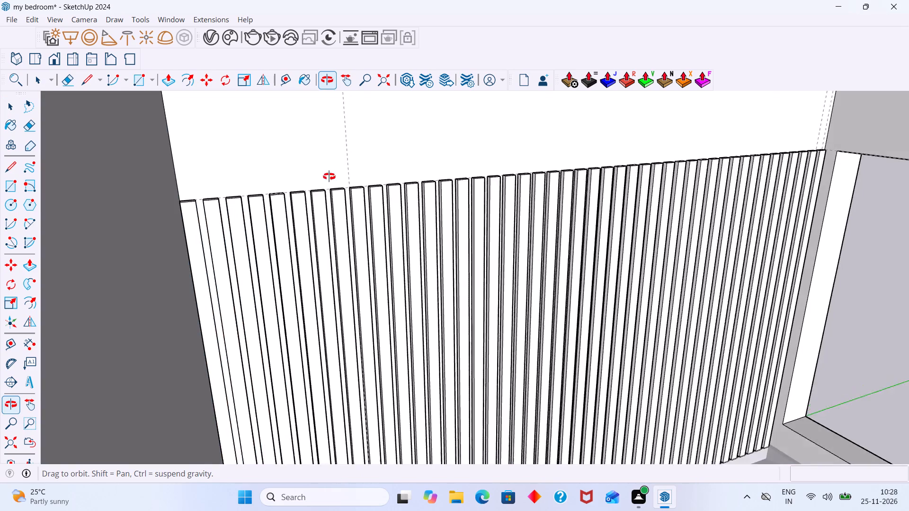
{"action": "middle_click_drag", "start_coordinate": [329, 176], "coordinate": [327, 175]}
{"action": "scroll", "coordinate": [329, 175], "scroll_direction": "up", "scroll_amount": 6}
{"action": "left_click", "coordinate": [328, 179]}
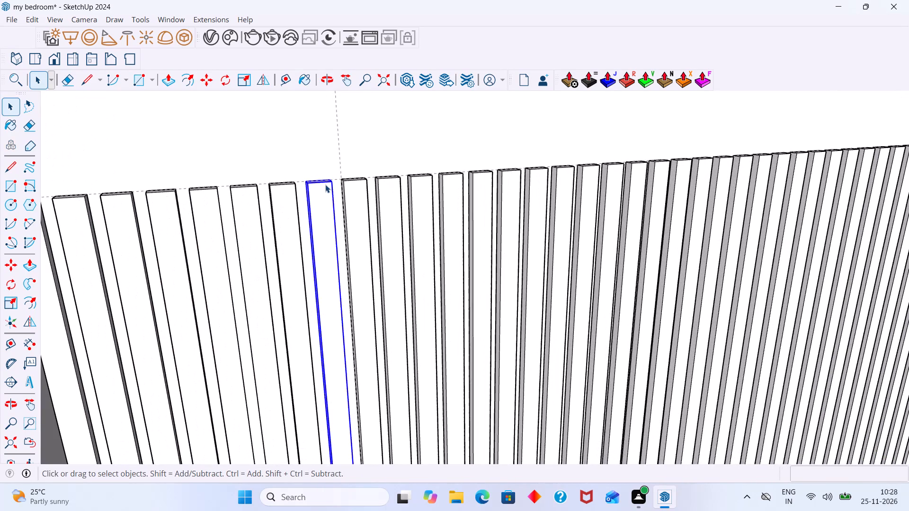
{"action": "key", "text": "Delete"}
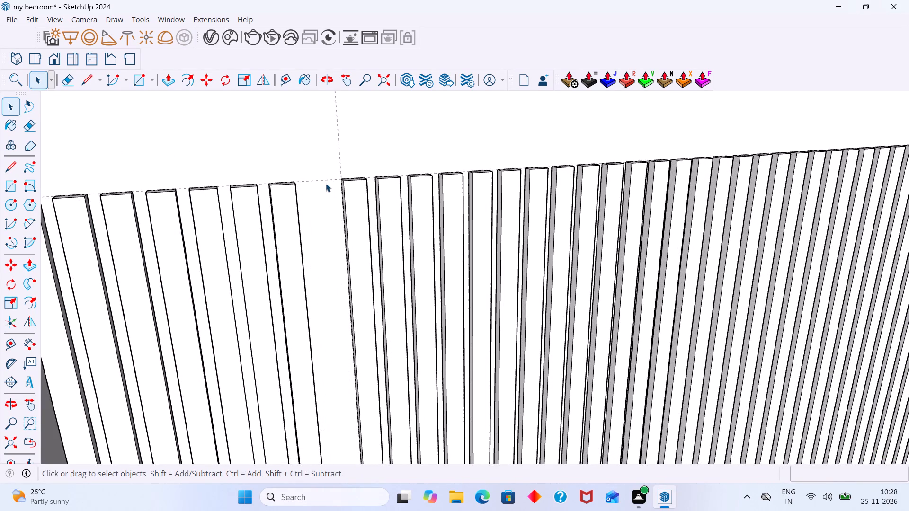
{"action": "left_click", "coordinate": [280, 200]}
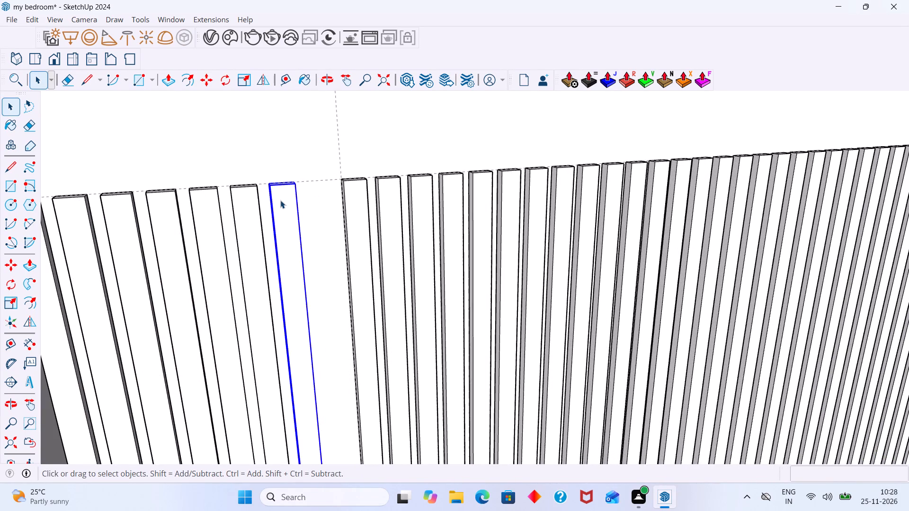
{"action": "key", "text": "Delete"}
{"action": "left_click", "coordinate": [256, 206]}
{"action": "key", "text": "Delete"}
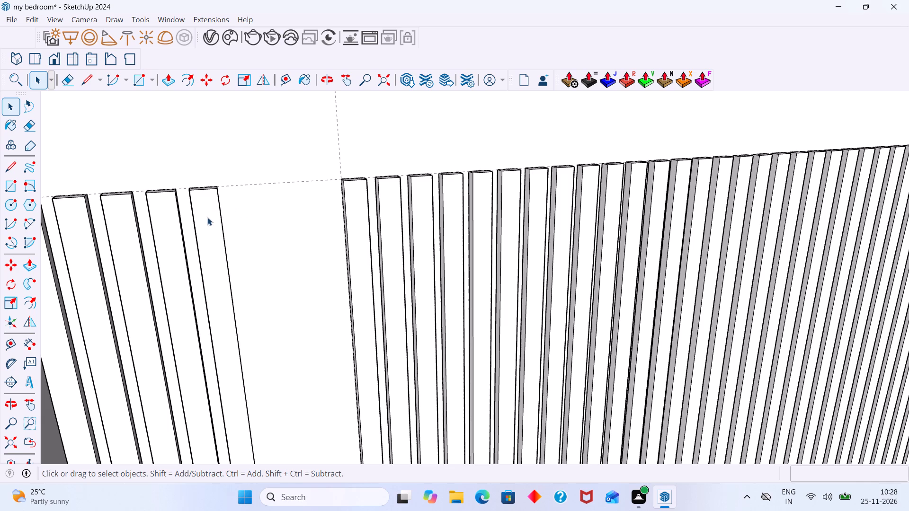
{"action": "left_click", "coordinate": [206, 218]}
{"action": "key", "text": "Delete"}
{"action": "left_click", "coordinate": [168, 214]}
{"action": "key", "text": "Delete"}
{"action": "left_click", "coordinate": [130, 221]}
{"action": "key", "text": "Delete"}
{"action": "left_click", "coordinate": [86, 231]}
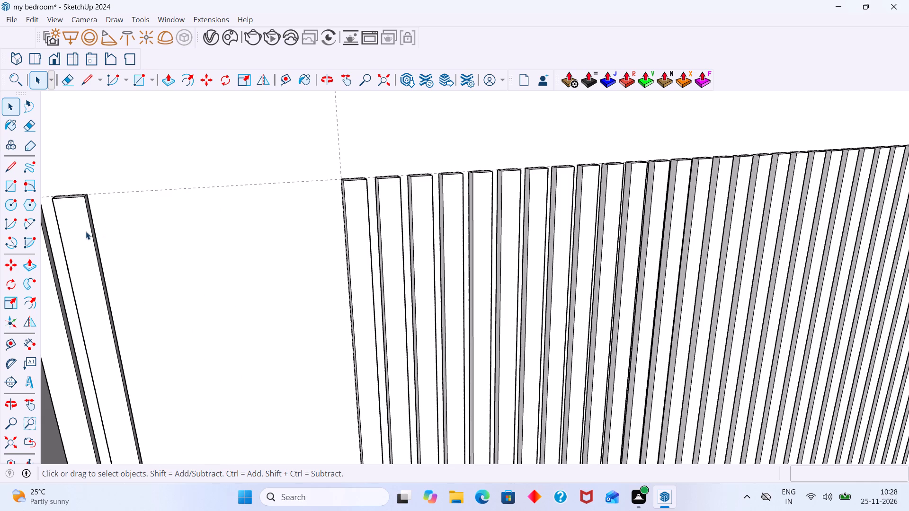
{"action": "key", "text": "Delete"}
{"action": "left_click", "coordinate": [59, 302]}
{"action": "key", "text": "Delete"}
Examine the row of uprights on the back wall, from the whole room down to close range near the side-wall opening.
{"action": "scroll", "coordinate": [153, 270], "scroll_direction": "down", "scroll_amount": 9}
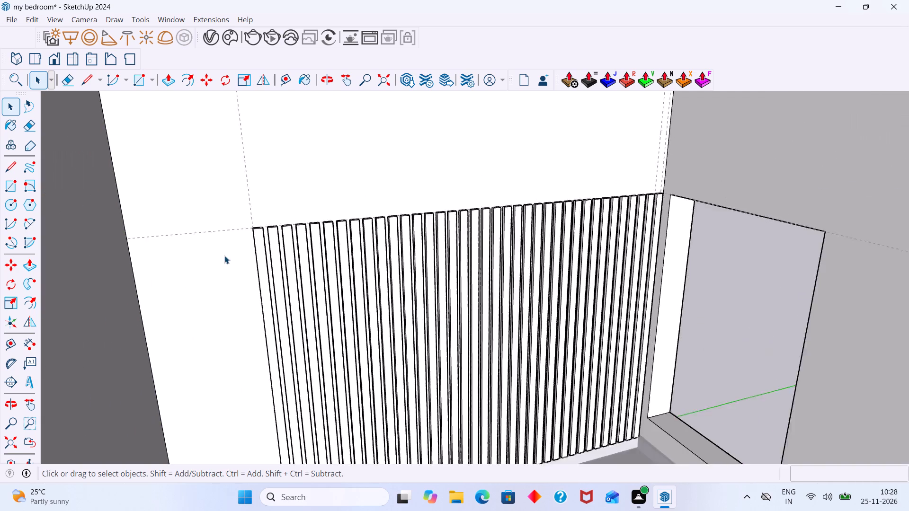
{"action": "scroll", "coordinate": [224, 255], "scroll_direction": "down", "scroll_amount": 5}
{"action": "left_click", "coordinate": [17, 440]}
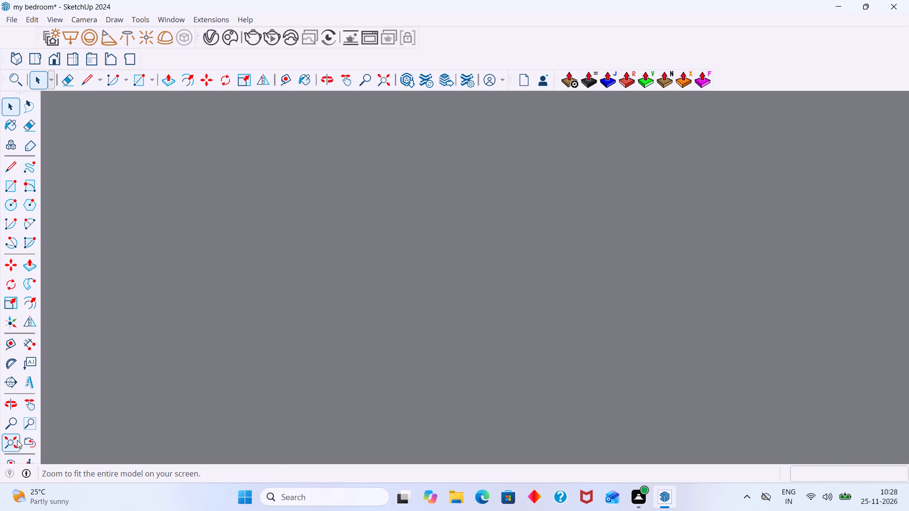
{"action": "scroll", "coordinate": [236, 321], "scroll_direction": "down", "scroll_amount": 3}
{"action": "left_click", "coordinate": [160, 323]}
{"action": "scroll", "coordinate": [291, 364], "scroll_direction": "up", "scroll_amount": 3}
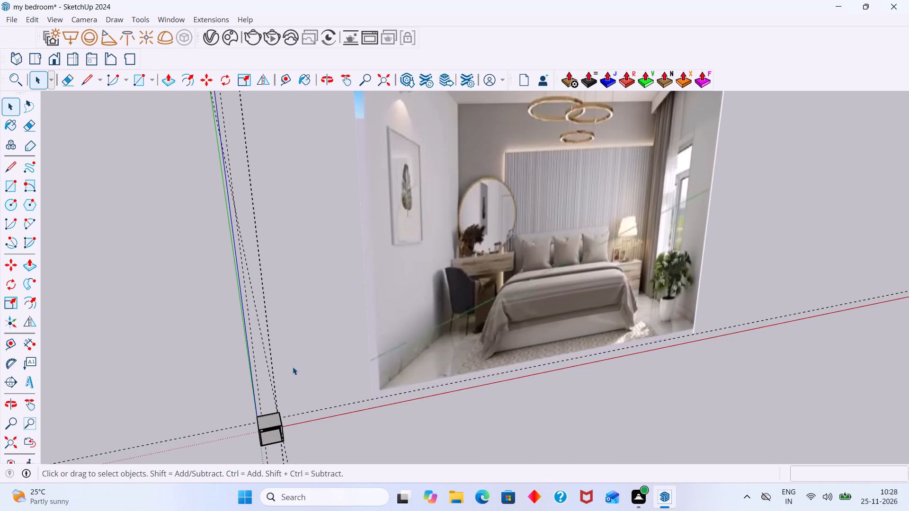
{"action": "middle_click_drag", "start_coordinate": [294, 365], "coordinate": [299, 308]}
{"action": "middle_click_drag", "start_coordinate": [298, 355], "coordinate": [310, 266]}
{"action": "scroll", "coordinate": [296, 341], "scroll_direction": "up", "scroll_amount": 1}
{"action": "middle_click_drag", "start_coordinate": [294, 331], "coordinate": [293, 326]}
{"action": "scroll", "coordinate": [264, 356], "scroll_direction": "up", "scroll_amount": 3}
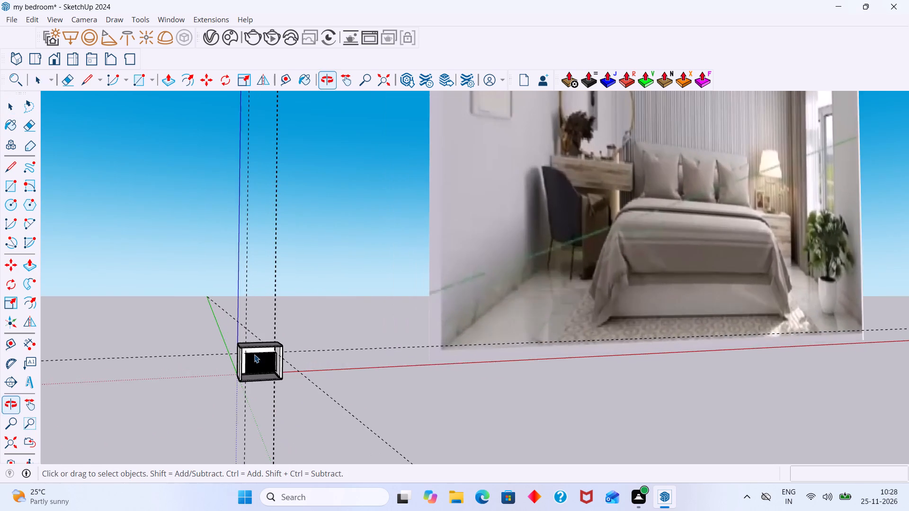
{"action": "scroll", "coordinate": [254, 354], "scroll_direction": "up", "scroll_amount": 20}
{"action": "scroll", "coordinate": [254, 354], "scroll_direction": "up", "scroll_amount": 4}
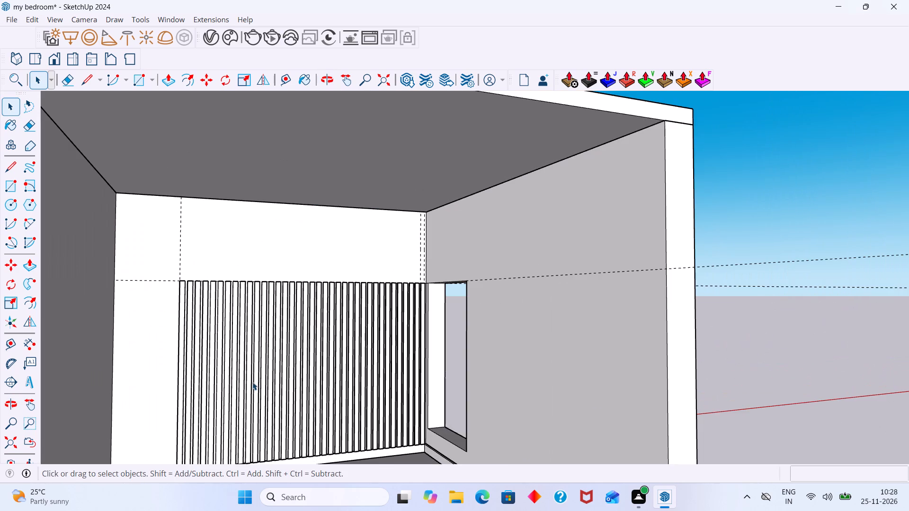
{"action": "scroll", "coordinate": [252, 380], "scroll_direction": "up", "scroll_amount": 3}
{"action": "left_click", "coordinate": [253, 368]}
{"action": "scroll", "coordinate": [261, 363], "scroll_direction": "down", "scroll_amount": 1}
{"action": "double_click", "coordinate": [261, 363]}
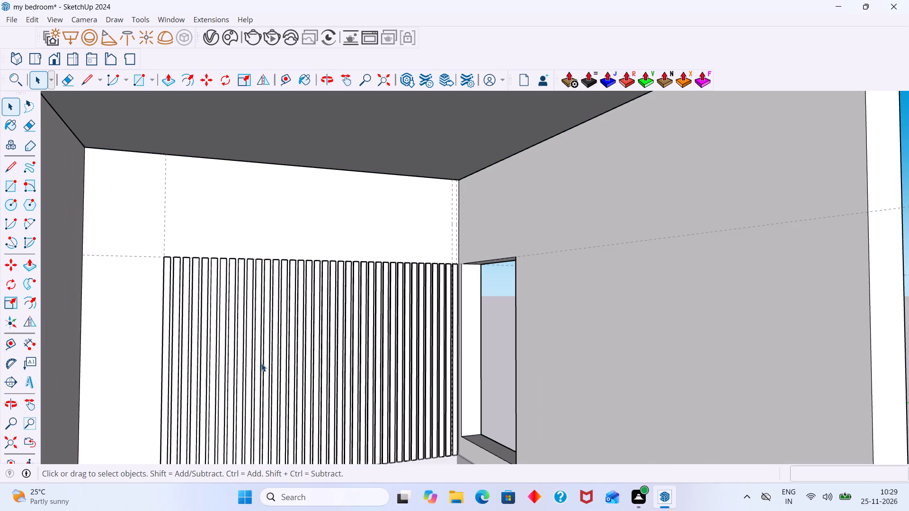
{"action": "double_click", "coordinate": [271, 357]}
{"action": "double_click", "coordinate": [276, 355]}
{"action": "scroll", "coordinate": [280, 353], "scroll_direction": "down", "scroll_amount": 1}
{"action": "middle_click_drag", "start_coordinate": [328, 344], "coordinate": [367, 389]}
{"action": "left_click", "coordinate": [533, 123]}
{"action": "scroll", "coordinate": [348, 294], "scroll_direction": "up", "scroll_amount": 3}
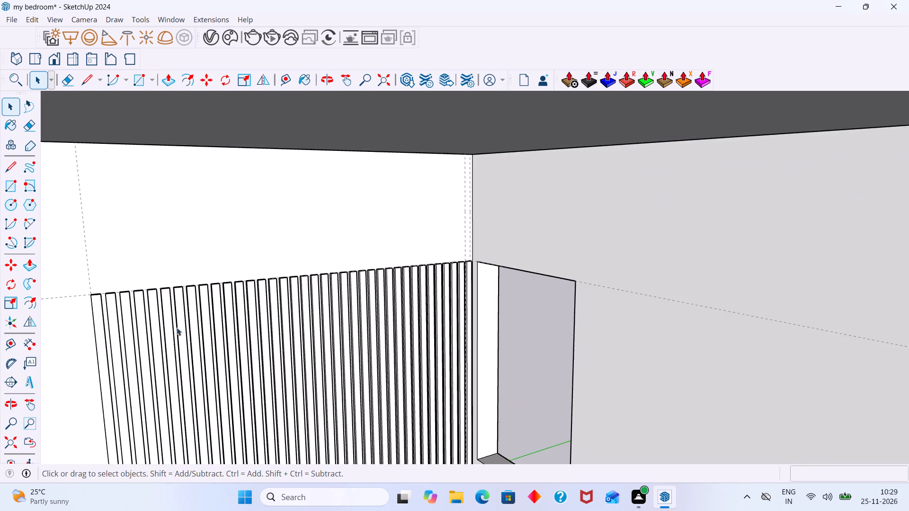
{"action": "scroll", "coordinate": [150, 319], "scroll_direction": "up", "scroll_amount": 3}
{"action": "middle_click_drag", "start_coordinate": [117, 328], "coordinate": [163, 319]}
{"action": "scroll", "coordinate": [165, 321], "scroll_direction": "up", "scroll_amount": 1}
{"action": "scroll", "coordinate": [163, 317], "scroll_direction": "down", "scroll_amount": 5}
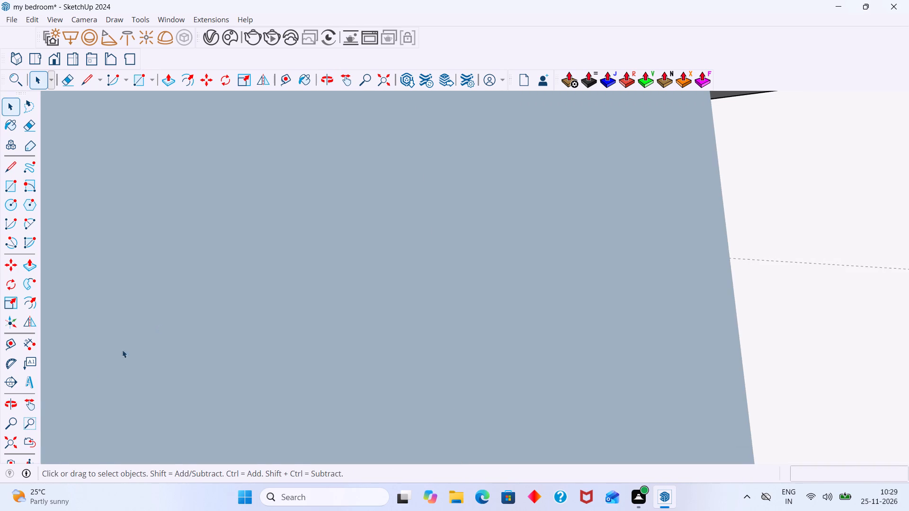
Select every upright along the back wall, from the side-wall opening to the 2' guide, and make them one group.
{"action": "left_click", "coordinate": [6, 443]}
{"action": "scroll", "coordinate": [377, 295], "scroll_direction": "up", "scroll_amount": 2}
{"action": "middle_click_drag", "start_coordinate": [455, 353], "coordinate": [448, 339]}
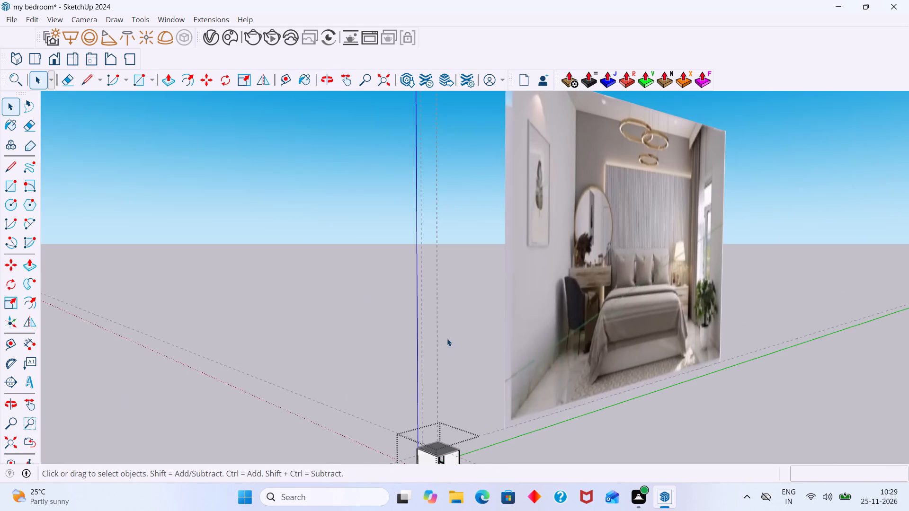
{"action": "middle_click_drag", "start_coordinate": [441, 331], "coordinate": [432, 270], "text": "shift"}
{"action": "scroll", "coordinate": [422, 398], "scroll_direction": "up", "scroll_amount": 7}
{"action": "middle_click_drag", "start_coordinate": [448, 392], "coordinate": [348, 369]}
{"action": "scroll", "coordinate": [434, 385], "scroll_direction": "up", "scroll_amount": 9}
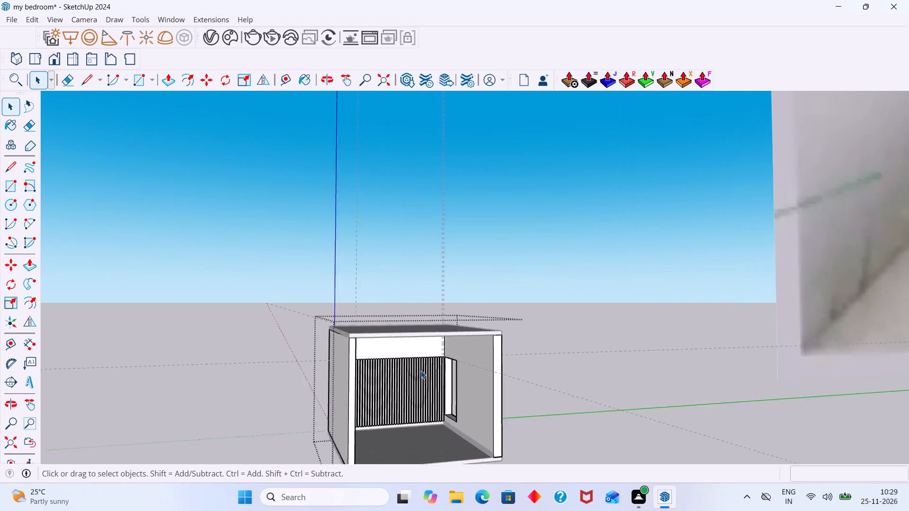
{"action": "scroll", "coordinate": [421, 370], "scroll_direction": "up", "scroll_amount": 20}
{"action": "scroll", "coordinate": [421, 370], "scroll_direction": "up", "scroll_amount": 7}
{"action": "left_click", "coordinate": [424, 339]}
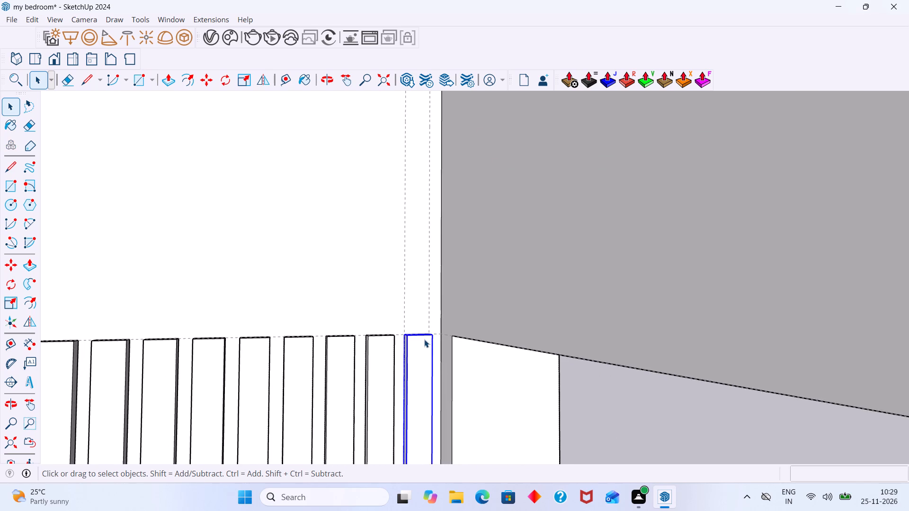
{"action": "middle_click_drag", "start_coordinate": [421, 343], "coordinate": [476, 395]}
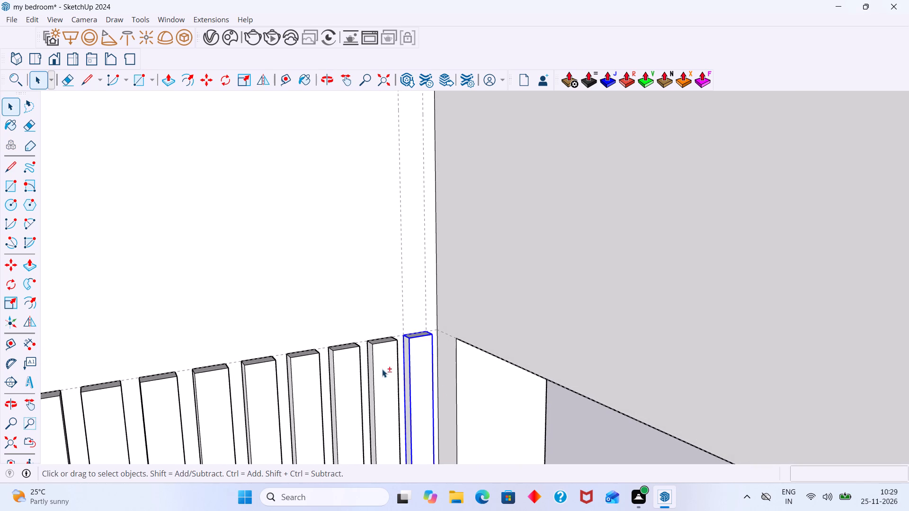
{"action": "left_click", "coordinate": [386, 363], "text": "shift"}
{"action": "left_click", "coordinate": [336, 376], "text": "shift"}
{"action": "left_click", "coordinate": [302, 385]}
{"action": "left_click", "coordinate": [258, 392]}
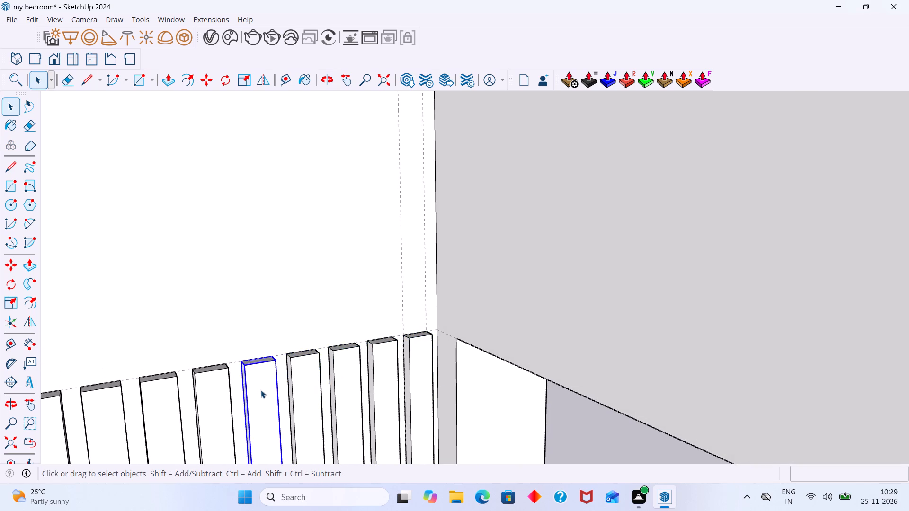
{"action": "middle_click_drag", "start_coordinate": [263, 389], "coordinate": [435, 335]}
{"action": "left_click", "coordinate": [455, 330], "text": "shift"}
{"action": "left_click", "coordinate": [487, 325], "text": "shift"}
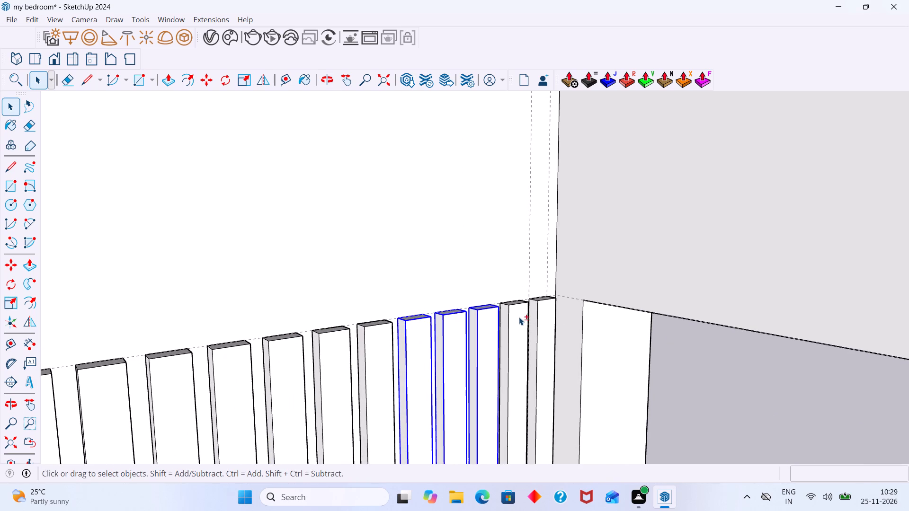
{"action": "left_click", "coordinate": [519, 317], "text": "shift"}
{"action": "left_click", "coordinate": [550, 308], "text": "shift"}
{"action": "left_click", "coordinate": [394, 341], "text": "shift"}
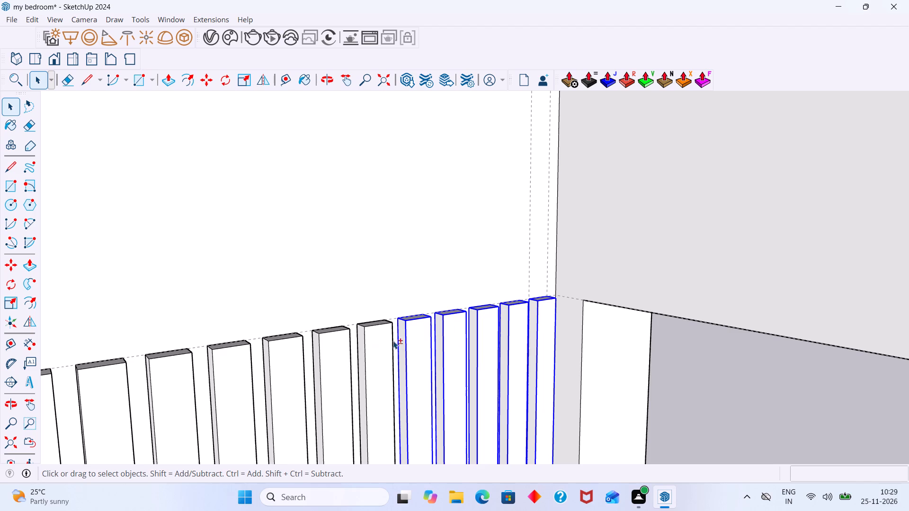
{"action": "left_click", "coordinate": [421, 307], "text": "shift"}
{"action": "left_click", "coordinate": [373, 336], "text": "shift"}
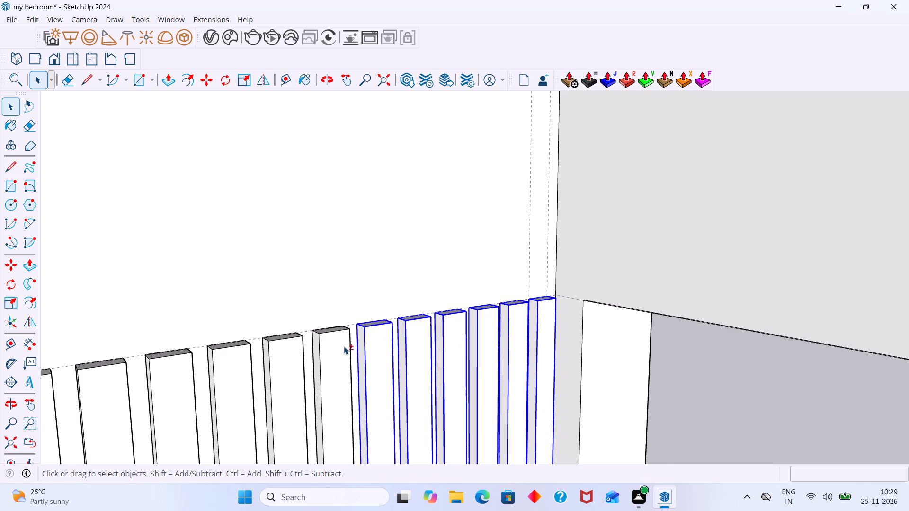
{"action": "left_click", "coordinate": [344, 346], "text": "shift"}
{"action": "middle_click_drag", "start_coordinate": [381, 328], "coordinate": [502, 275], "text": "shift"}
{"action": "left_click", "coordinate": [416, 305], "text": "shift"}
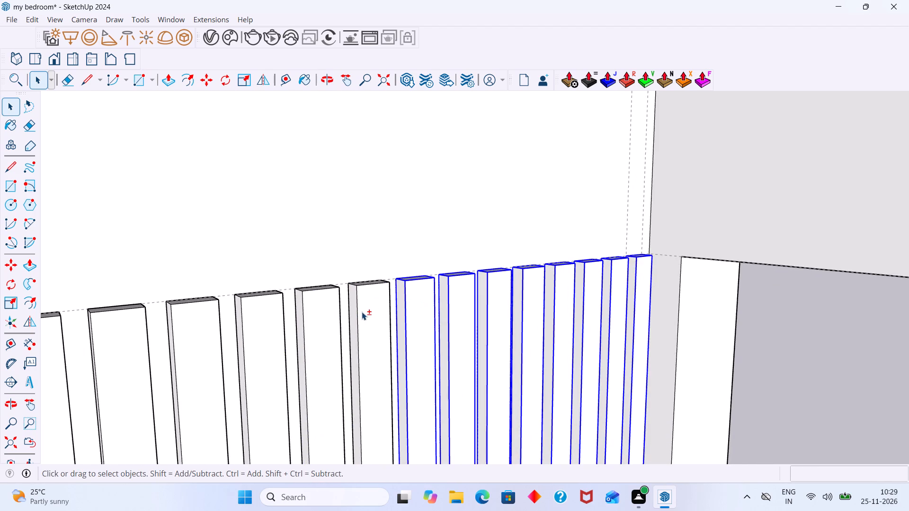
{"action": "left_click", "coordinate": [362, 312], "text": "shift"}
{"action": "left_click", "coordinate": [327, 326], "text": "shift"}
{"action": "left_click", "coordinate": [259, 340], "text": "shift"}
{"action": "left_click", "coordinate": [205, 352], "text": "shift"}
{"action": "middle_click_drag", "start_coordinate": [315, 317], "coordinate": [474, 259], "text": "shift"}
{"action": "left_click", "coordinate": [303, 300], "text": "shift"}
{"action": "left_click", "coordinate": [248, 313], "text": "shift"}
{"action": "left_click", "coordinate": [165, 330], "text": "shift"}
{"action": "middle_click_drag", "start_coordinate": [265, 301], "coordinate": [553, 223], "text": "shift"}
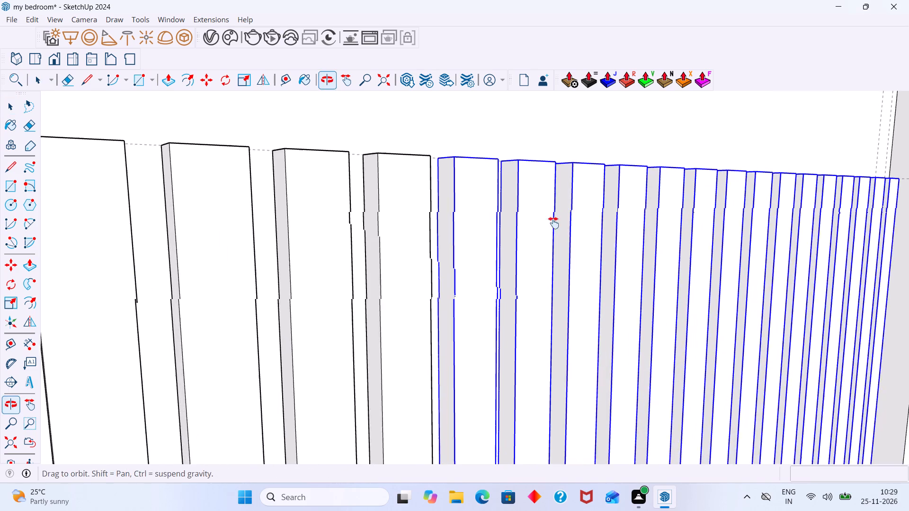
{"action": "middle_click_drag", "start_coordinate": [553, 223], "coordinate": [553, 222], "text": "shift"}
{"action": "left_click", "coordinate": [399, 275], "text": "shift"}
{"action": "left_click", "coordinate": [317, 292], "text": "shift"}
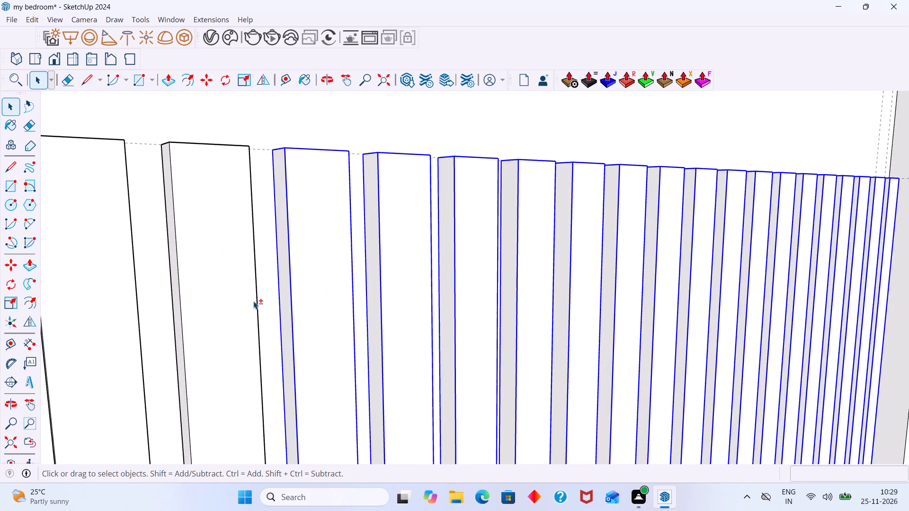
{"action": "left_click", "coordinate": [253, 301], "text": "shift"}
{"action": "middle_click_drag", "start_coordinate": [421, 267], "coordinate": [565, 239], "text": "shift"}
{"action": "left_click", "coordinate": [310, 293], "text": "shift"}
{"action": "left_click", "coordinate": [176, 320], "text": "shift"}
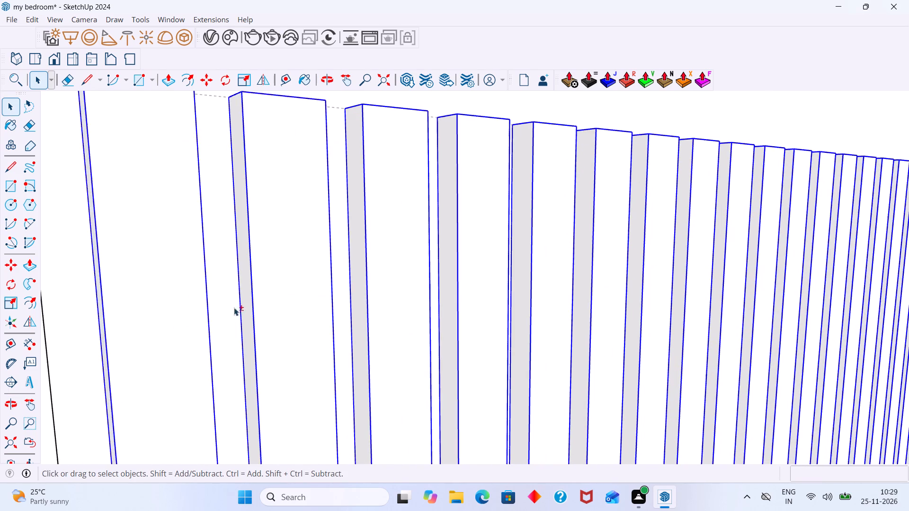
{"action": "scroll", "coordinate": [237, 306], "scroll_direction": "down", "scroll_amount": 17, "text": "shift"}
{"action": "left_click", "coordinate": [232, 315], "text": "shift"}
{"action": "left_click", "coordinate": [204, 319], "text": "shift"}
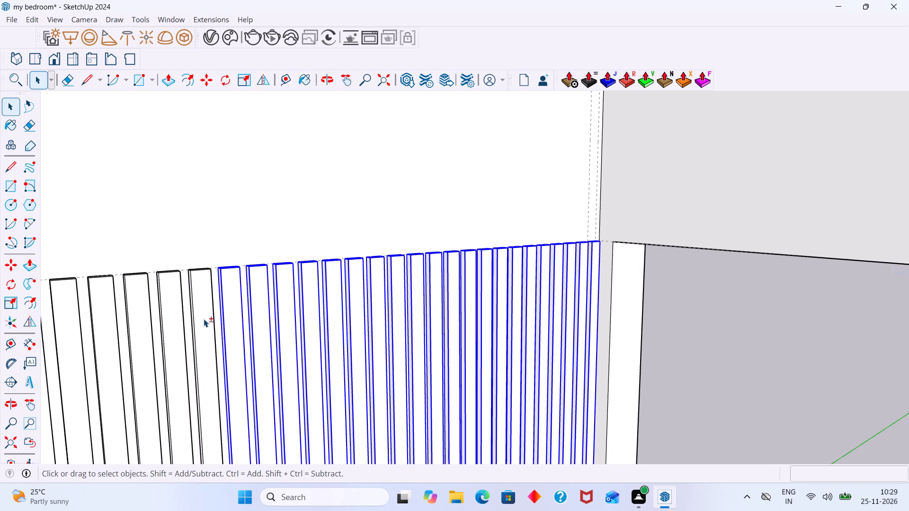
{"action": "left_click", "coordinate": [169, 328], "text": "shift"}
{"action": "left_click", "coordinate": [139, 334], "text": "shift"}
{"action": "left_click", "coordinate": [114, 342], "text": "shift"}
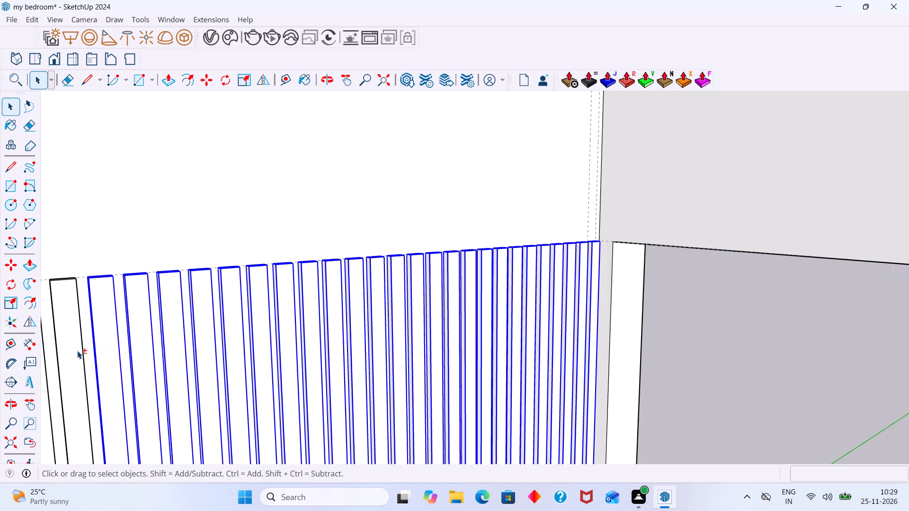
{"action": "left_click", "coordinate": [77, 351], "text": "shift"}
{"action": "middle_click_drag", "start_coordinate": [222, 315], "coordinate": [576, 238], "text": "shift"}
{"action": "left_click", "coordinate": [364, 281], "text": "shift"}
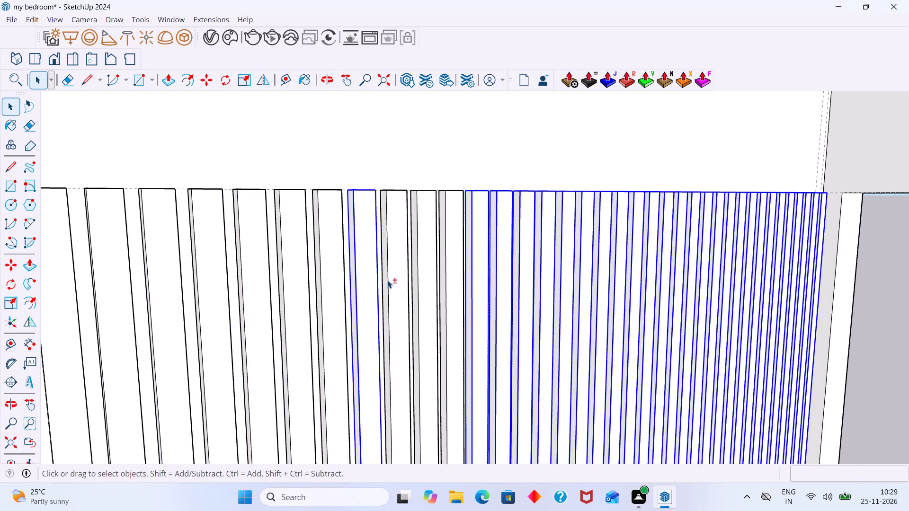
{"action": "left_click", "coordinate": [395, 278], "text": "shift"}
{"action": "left_click", "coordinate": [426, 277], "text": "shift"}
{"action": "left_click", "coordinate": [453, 270], "text": "shift"}
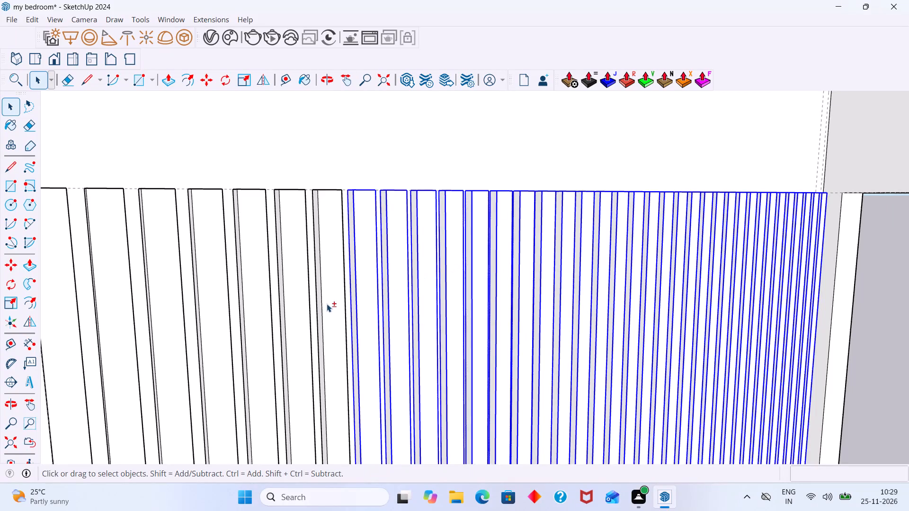
{"action": "left_click", "coordinate": [329, 303], "text": "shift"}
{"action": "left_click", "coordinate": [299, 308], "text": "shift"}
{"action": "left_click", "coordinate": [259, 315], "text": "shift"}
{"action": "left_click", "coordinate": [222, 325], "text": "shift"}
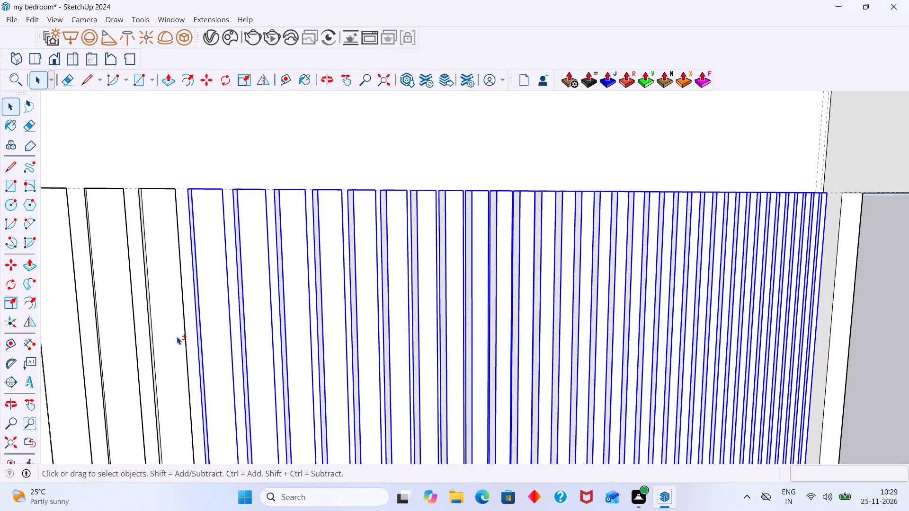
{"action": "left_click", "coordinate": [177, 336], "text": "shift"}
{"action": "left_click", "coordinate": [128, 349], "text": "shift"}
{"action": "scroll", "coordinate": [194, 332], "scroll_direction": "down", "scroll_amount": 8, "text": "shift"}
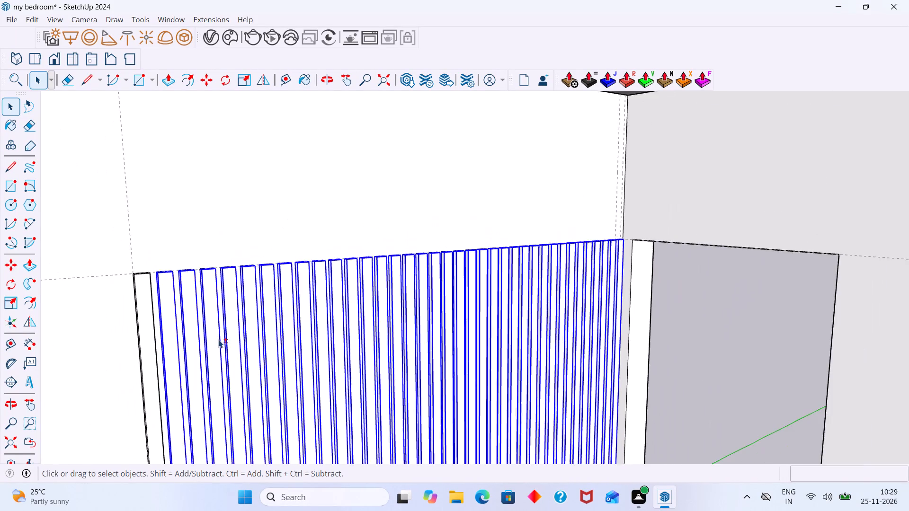
{"action": "scroll", "coordinate": [218, 340], "scroll_direction": "down", "scroll_amount": 3, "text": "shift"}
{"action": "scroll", "coordinate": [176, 351], "scroll_direction": "up", "scroll_amount": 6, "text": "shift"}
{"action": "left_click", "coordinate": [148, 353], "text": "shift"}
{"action": "scroll", "coordinate": [151, 352], "scroll_direction": "down", "scroll_amount": 9, "text": "shift"}
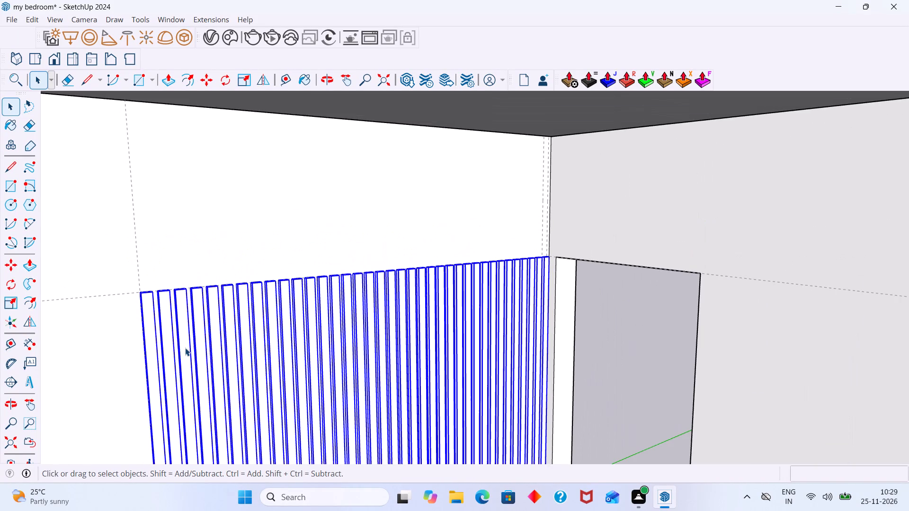
{"action": "right_click", "coordinate": [185, 348]}
{"action": "left_click", "coordinate": [249, 129]}
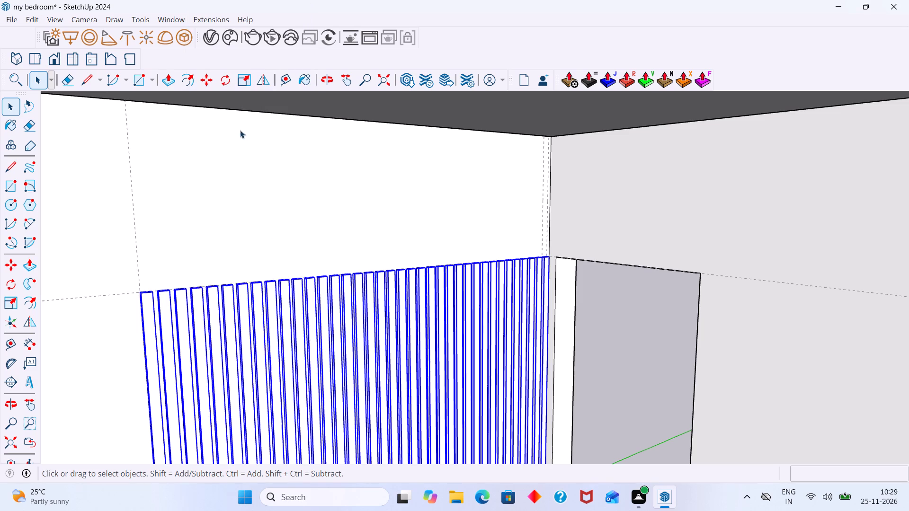
Inspect the grouped fluted panel on the back wall, selecting it inside the room group to check that it selects as one object.
{"action": "scroll", "coordinate": [332, 241], "scroll_direction": "down", "scroll_amount": 10}
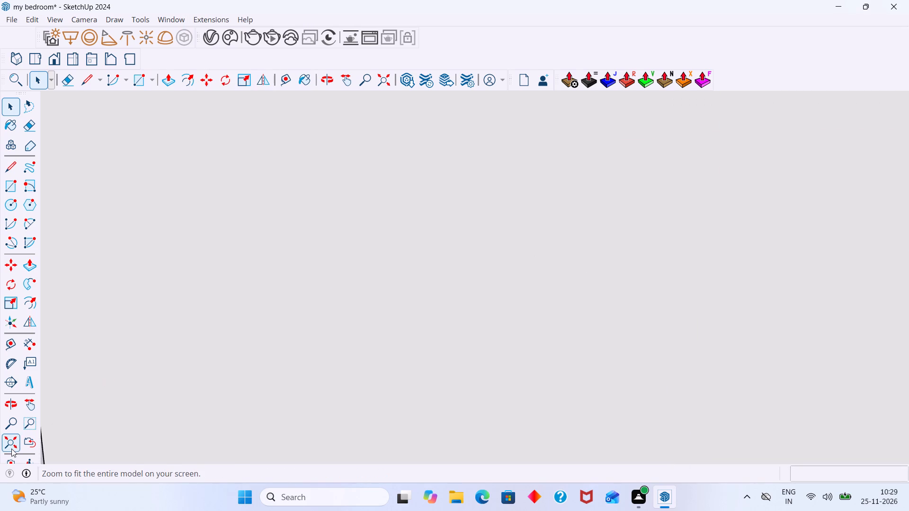
{"action": "left_click", "coordinate": [11, 449]}
{"action": "scroll", "coordinate": [195, 371], "scroll_direction": "down", "scroll_amount": 3}
{"action": "left_click", "coordinate": [336, 344]}
{"action": "scroll", "coordinate": [340, 430], "scroll_direction": "up", "scroll_amount": 5}
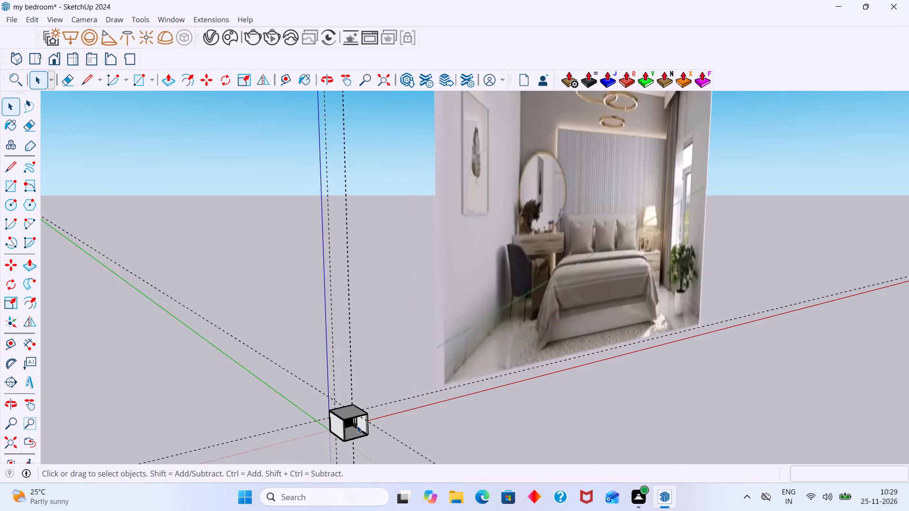
{"action": "scroll", "coordinate": [357, 425], "scroll_direction": "up", "scroll_amount": 2}
{"action": "middle_click_drag", "start_coordinate": [363, 422], "coordinate": [380, 344]}
{"action": "scroll", "coordinate": [382, 350], "scroll_direction": "up", "scroll_amount": 7}
{"action": "middle_click_drag", "start_coordinate": [368, 340], "coordinate": [266, 330]}
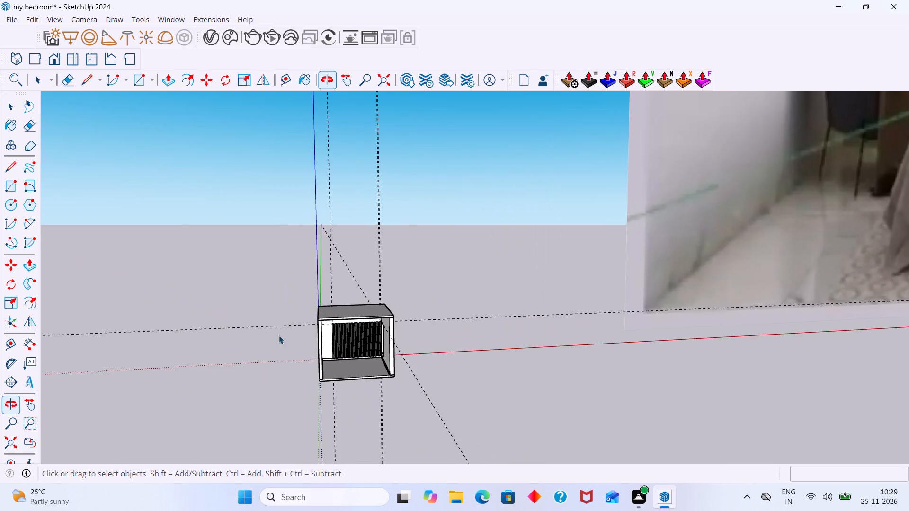
{"action": "scroll", "coordinate": [311, 344], "scroll_direction": "up", "scroll_amount": 20}
{"action": "scroll", "coordinate": [311, 344], "scroll_direction": "up", "scroll_amount": 4}
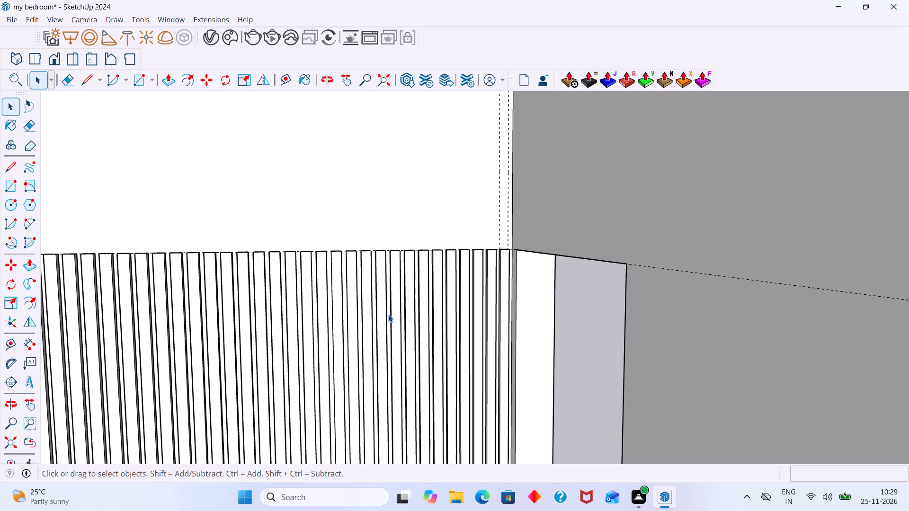
{"action": "left_click", "coordinate": [386, 314]}
{"action": "scroll", "coordinate": [387, 314], "scroll_direction": "down", "scroll_amount": 3}
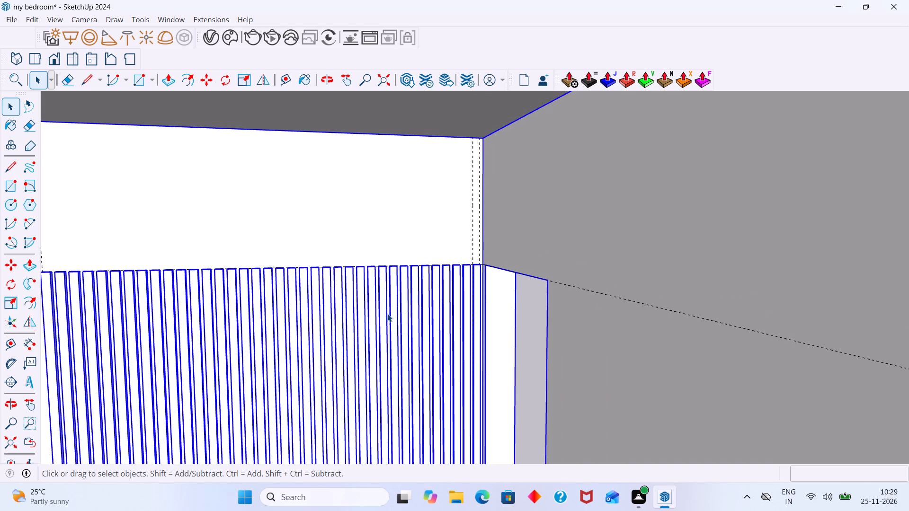
{"action": "double_click", "coordinate": [387, 310]}
{"action": "left_click", "coordinate": [384, 310]}
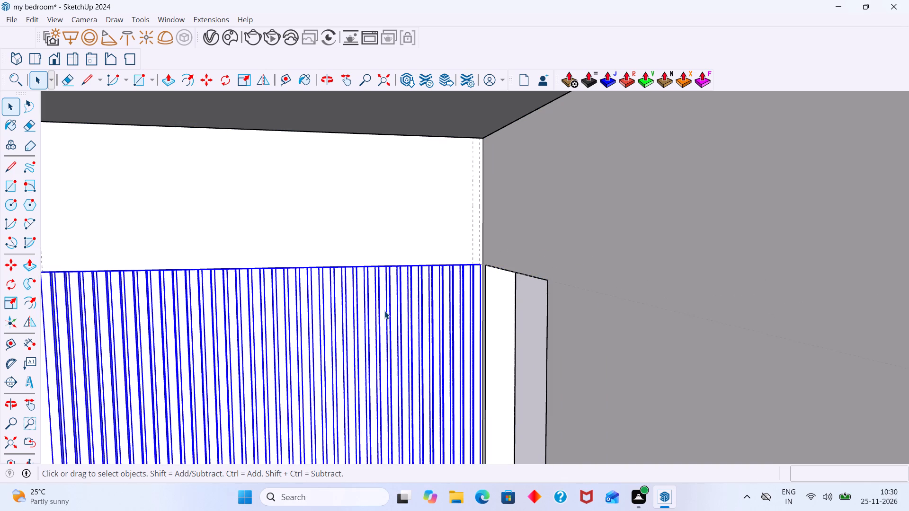
{"action": "scroll", "coordinate": [384, 311], "scroll_direction": "down", "scroll_amount": 9}
{"action": "middle_click_drag", "start_coordinate": [490, 313], "coordinate": [558, 316]}
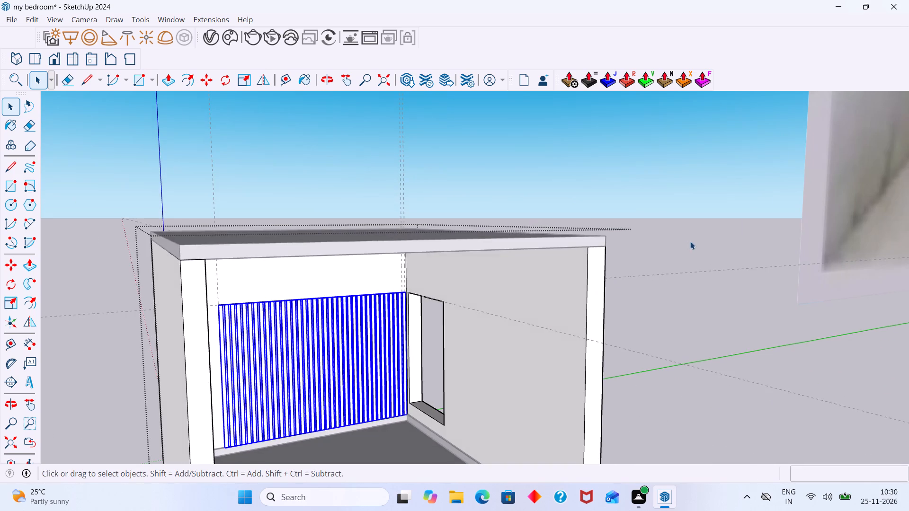
Inspect the fluted panel on the back wall, selecting it inside the room group to see which uprights it covers.
{"action": "left_click", "coordinate": [690, 241]}
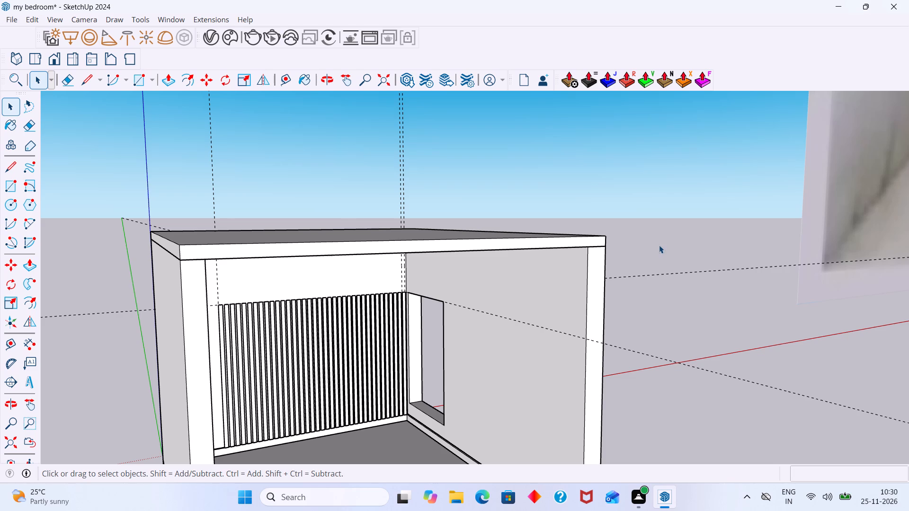
{"action": "scroll", "coordinate": [659, 249], "scroll_direction": "down", "scroll_amount": 5}
{"action": "middle_click_drag", "start_coordinate": [657, 269], "coordinate": [628, 264]}
{"action": "scroll", "coordinate": [598, 270], "scroll_direction": "up", "scroll_amount": 7}
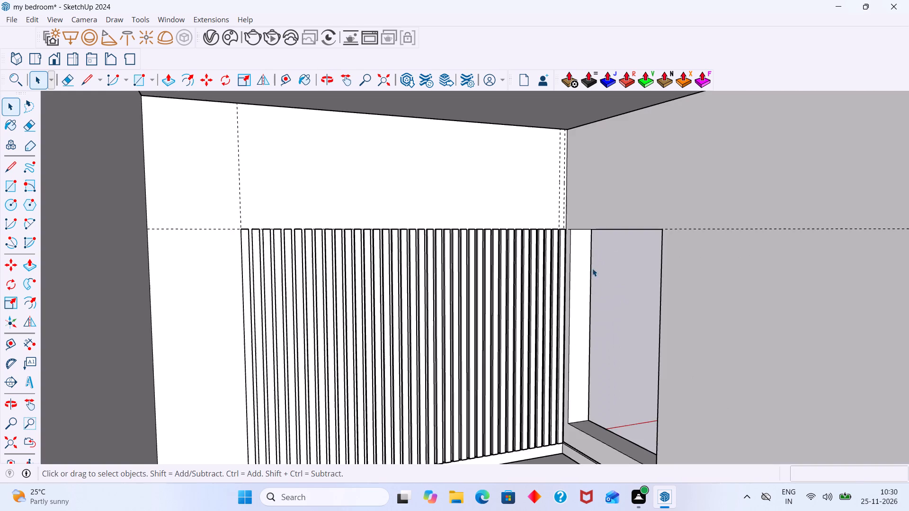
{"action": "middle_click_drag", "start_coordinate": [574, 268], "coordinate": [553, 273]}
{"action": "left_click", "coordinate": [540, 275]}
{"action": "scroll", "coordinate": [541, 273], "scroll_direction": "down", "scroll_amount": 4}
{"action": "double_click", "coordinate": [541, 273]}
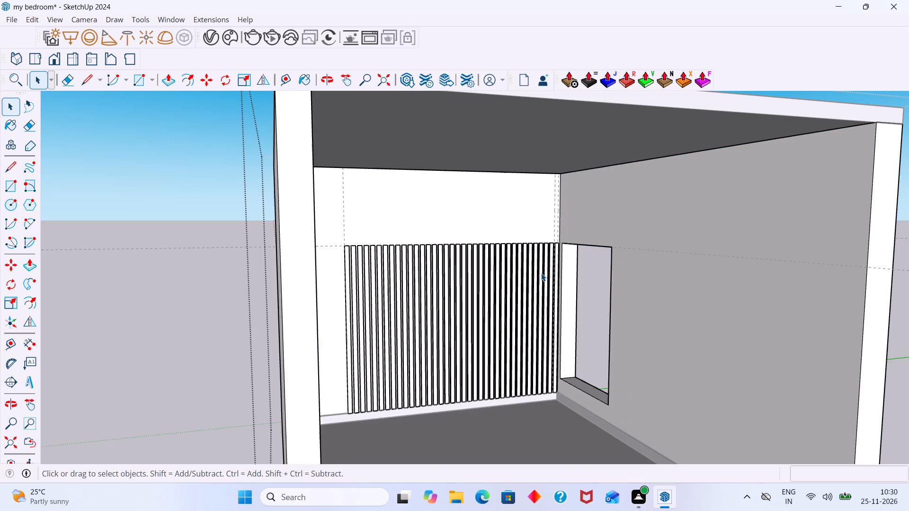
{"action": "left_click", "coordinate": [541, 273]}
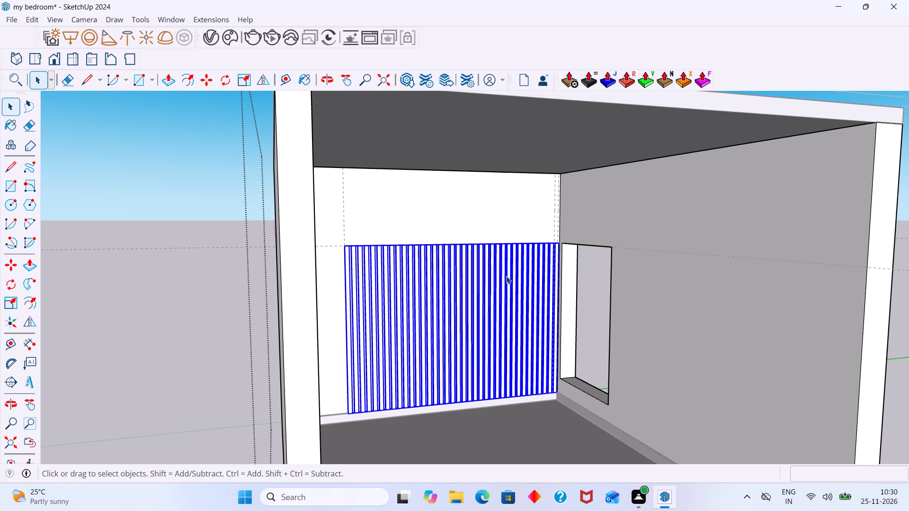
{"action": "left_click", "coordinate": [208, 295]}
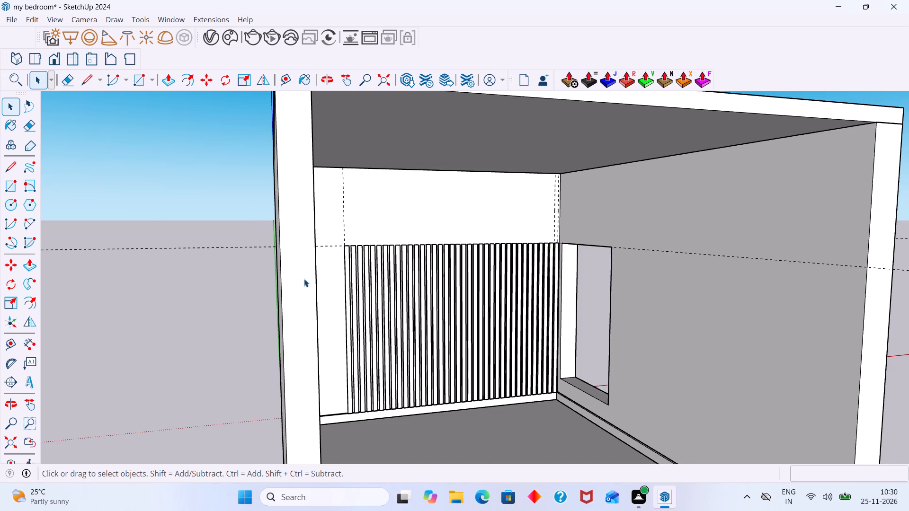
Open the fluted panel group inside the room and examine the top of the end upright at the 2' guide up close.
{"action": "double_click", "coordinate": [375, 266]}
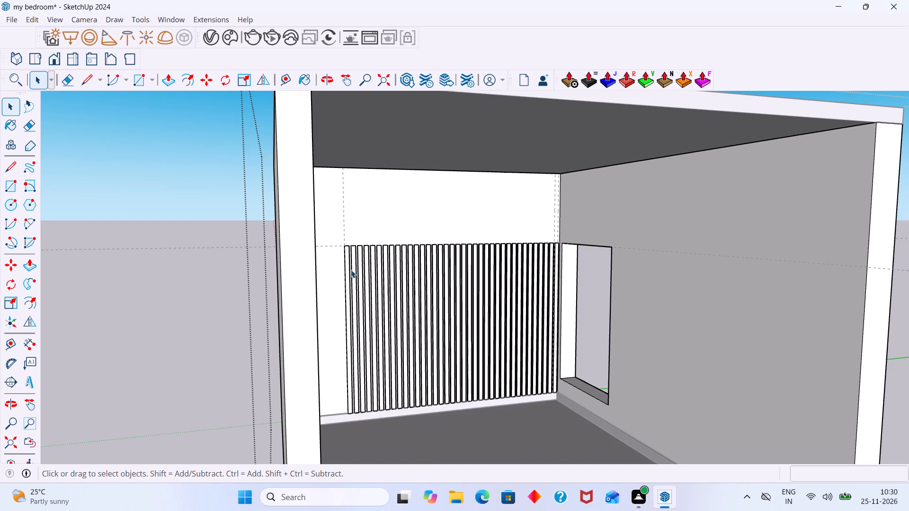
{"action": "middle_click_drag", "start_coordinate": [350, 270], "coordinate": [331, 322]}
{"action": "scroll", "coordinate": [359, 303], "scroll_direction": "up", "scroll_amount": 1}
{"action": "middle_click_drag", "start_coordinate": [360, 303], "coordinate": [384, 276]}
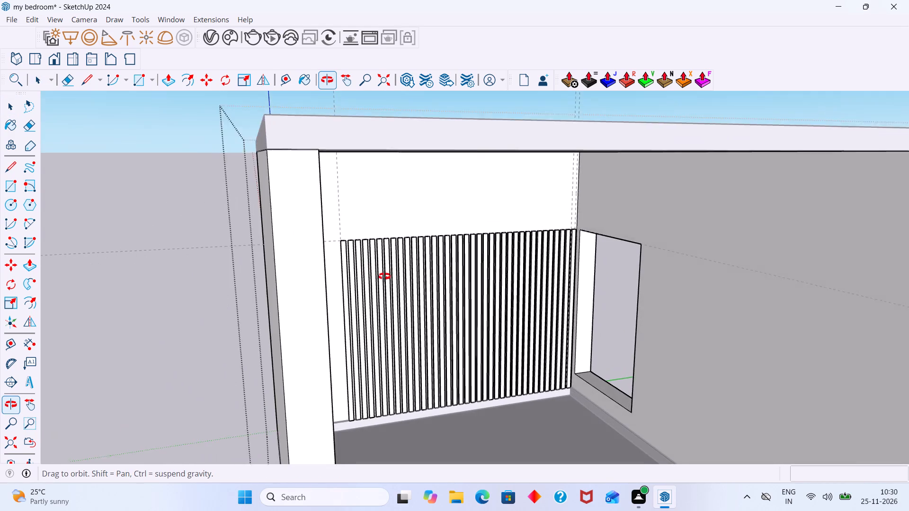
{"action": "middle_click_drag", "start_coordinate": [384, 276], "coordinate": [388, 272]}
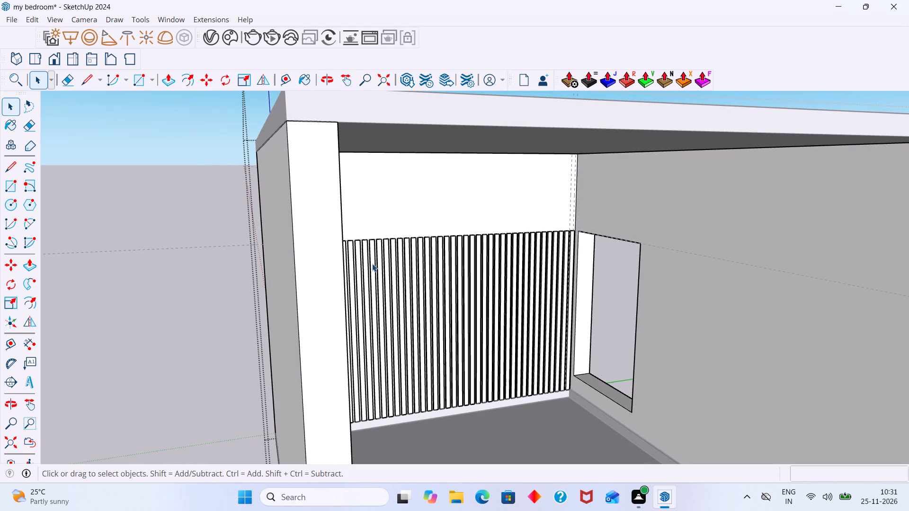
{"action": "scroll", "coordinate": [357, 259], "scroll_direction": "up", "scroll_amount": 4}
{"action": "middle_click_drag", "start_coordinate": [349, 242], "coordinate": [348, 259]}
{"action": "scroll", "coordinate": [333, 242], "scroll_direction": "up", "scroll_amount": 20}
{"action": "scroll", "coordinate": [333, 242], "scroll_direction": "up", "scroll_amount": 1}
{"action": "middle_click_drag", "start_coordinate": [341, 247], "coordinate": [343, 255]}
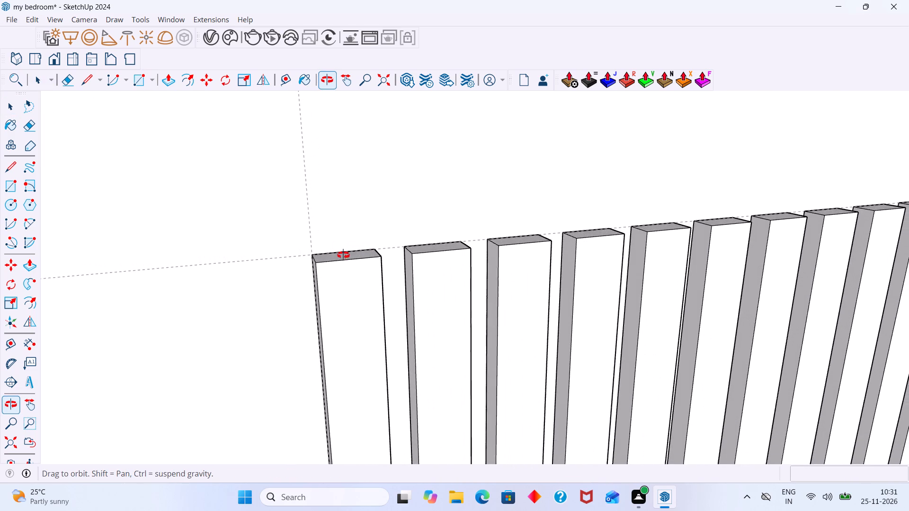
{"action": "middle_click_drag", "start_coordinate": [343, 255], "coordinate": [344, 272]}
{"action": "scroll", "coordinate": [341, 256], "scroll_direction": "up", "scroll_amount": 15}
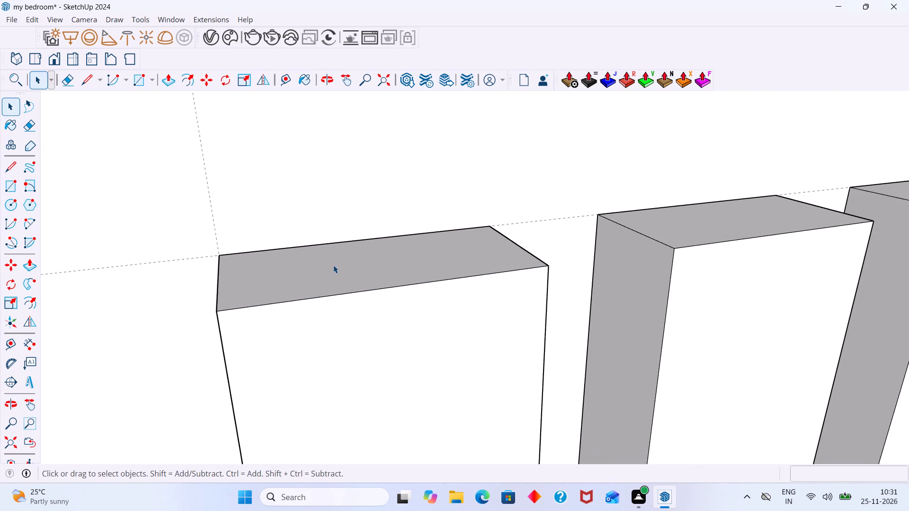
{"action": "left_click", "coordinate": [333, 265]}
{"action": "double_click", "coordinate": [333, 265]}
{"action": "left_click", "coordinate": [337, 262]}
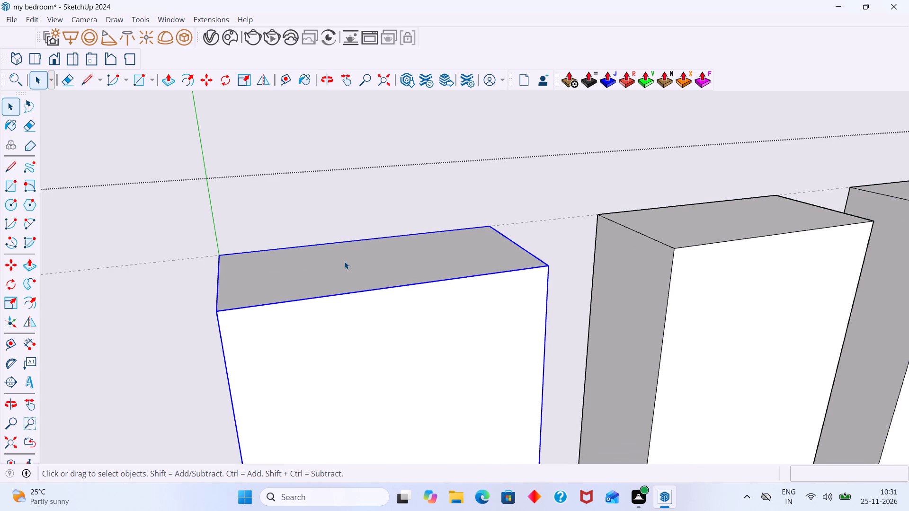
{"action": "scroll", "coordinate": [379, 256], "scroll_direction": "down", "scroll_amount": 3}
{"action": "left_click", "coordinate": [240, 306]}
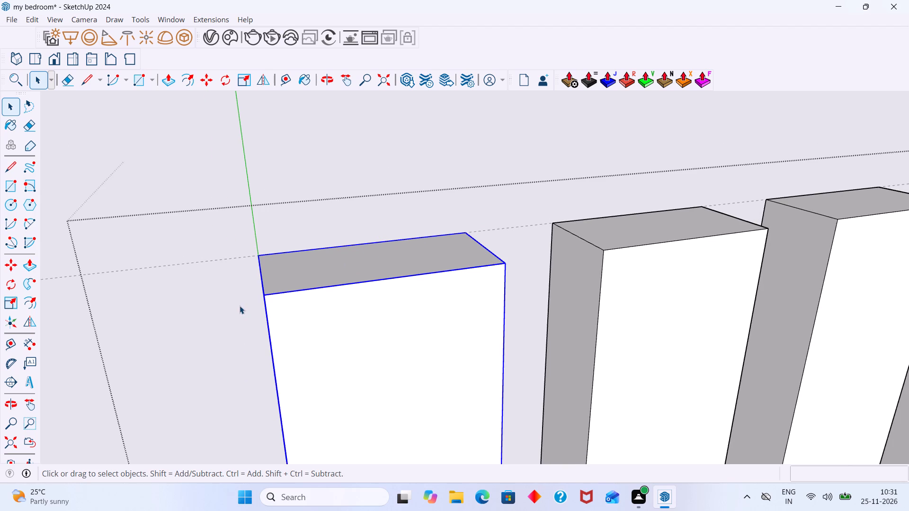
{"action": "scroll", "coordinate": [314, 270], "scroll_direction": "up", "scroll_amount": 2}
{"action": "left_click", "coordinate": [314, 270]}
{"action": "left_click", "coordinate": [194, 302]}
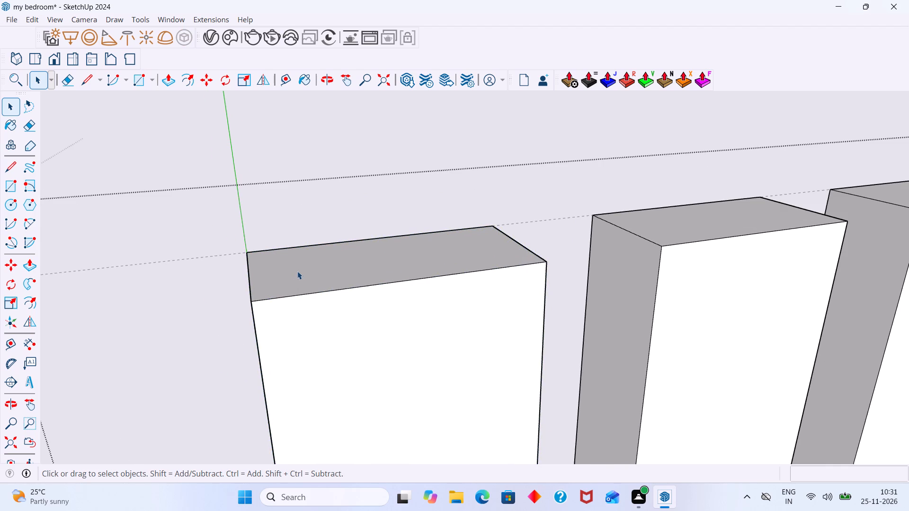
{"action": "scroll", "coordinate": [301, 266], "scroll_direction": "up", "scroll_amount": 2}
{"action": "middle_click_drag", "start_coordinate": [320, 260], "coordinate": [356, 259]}
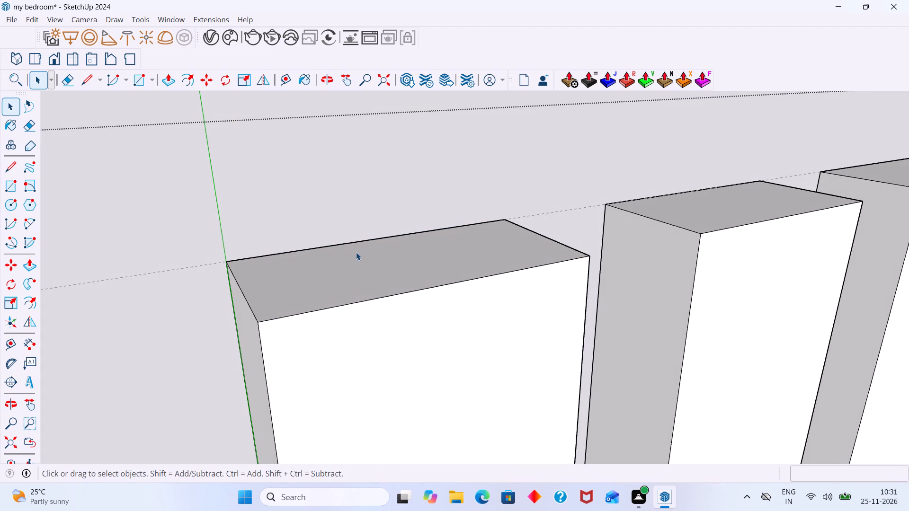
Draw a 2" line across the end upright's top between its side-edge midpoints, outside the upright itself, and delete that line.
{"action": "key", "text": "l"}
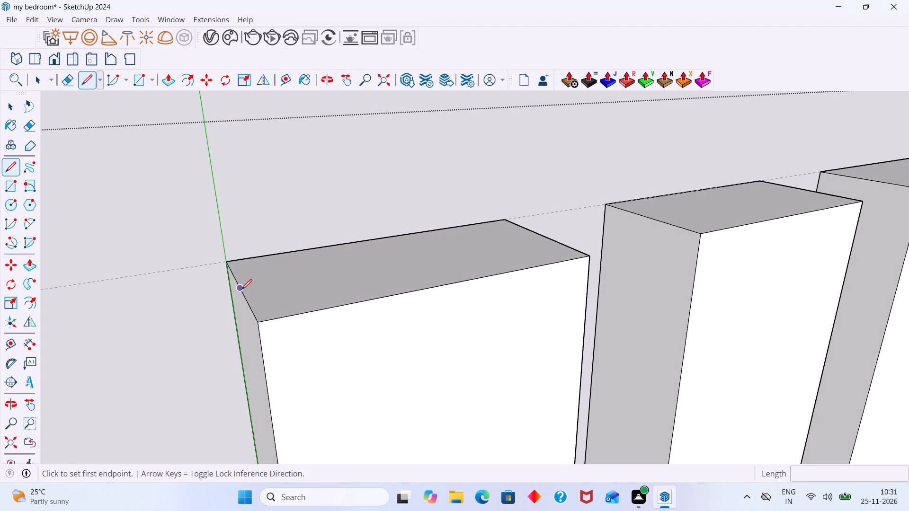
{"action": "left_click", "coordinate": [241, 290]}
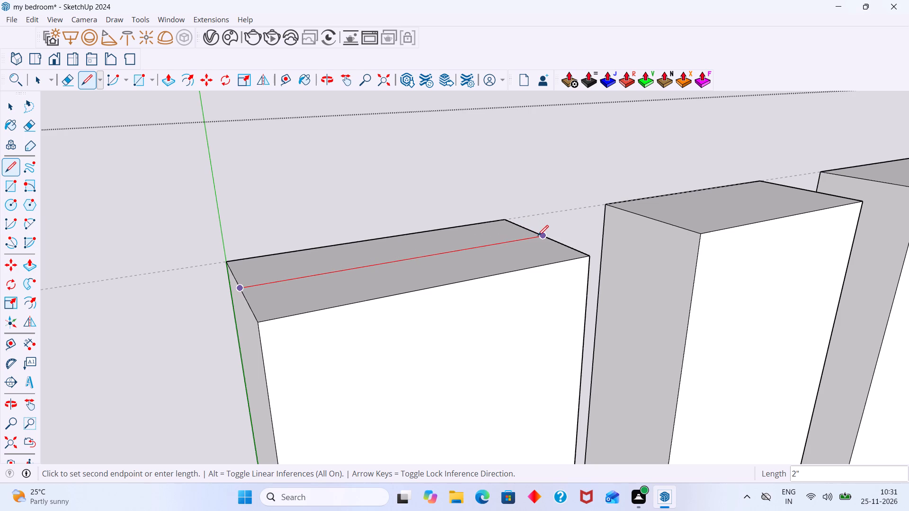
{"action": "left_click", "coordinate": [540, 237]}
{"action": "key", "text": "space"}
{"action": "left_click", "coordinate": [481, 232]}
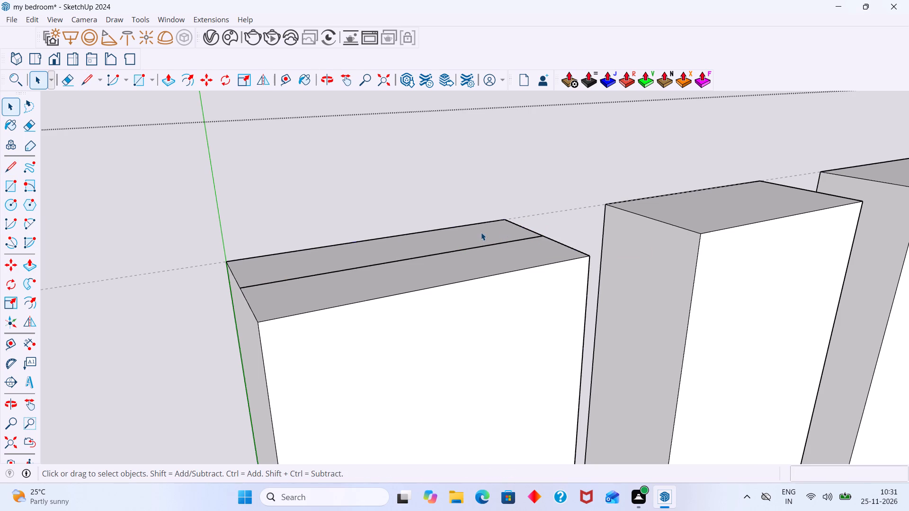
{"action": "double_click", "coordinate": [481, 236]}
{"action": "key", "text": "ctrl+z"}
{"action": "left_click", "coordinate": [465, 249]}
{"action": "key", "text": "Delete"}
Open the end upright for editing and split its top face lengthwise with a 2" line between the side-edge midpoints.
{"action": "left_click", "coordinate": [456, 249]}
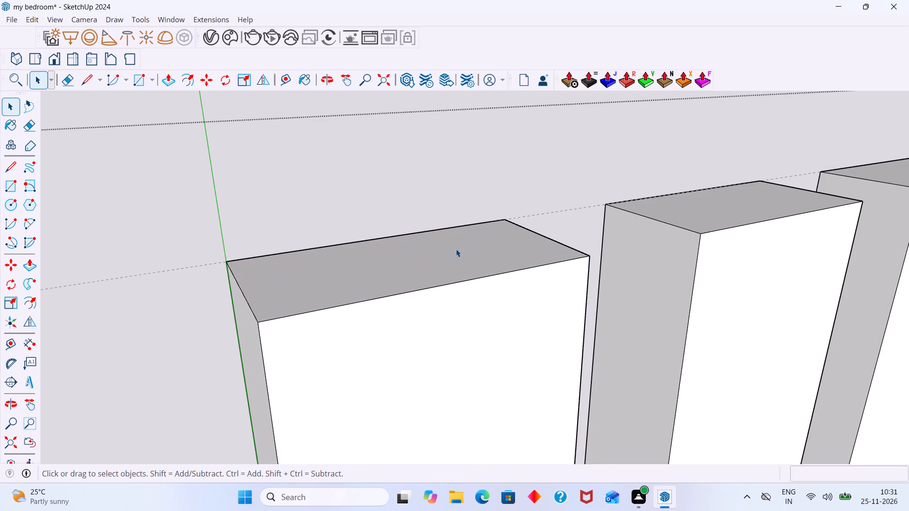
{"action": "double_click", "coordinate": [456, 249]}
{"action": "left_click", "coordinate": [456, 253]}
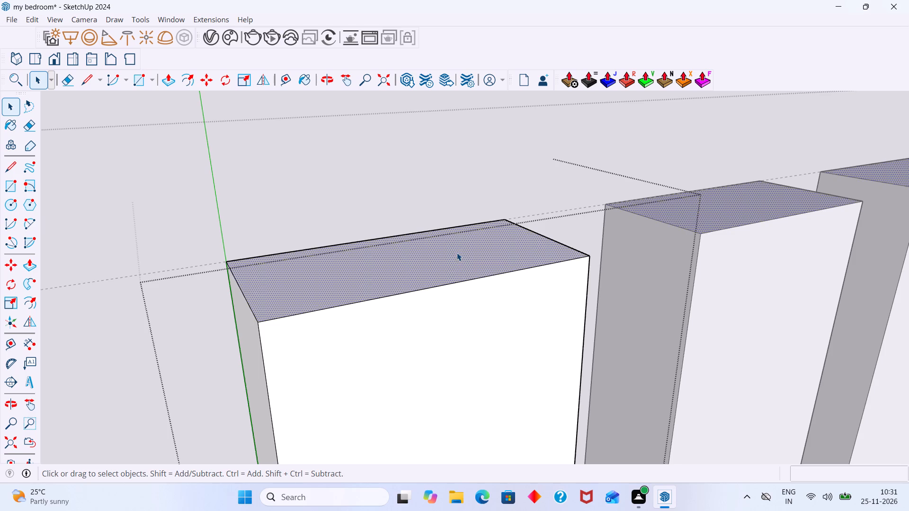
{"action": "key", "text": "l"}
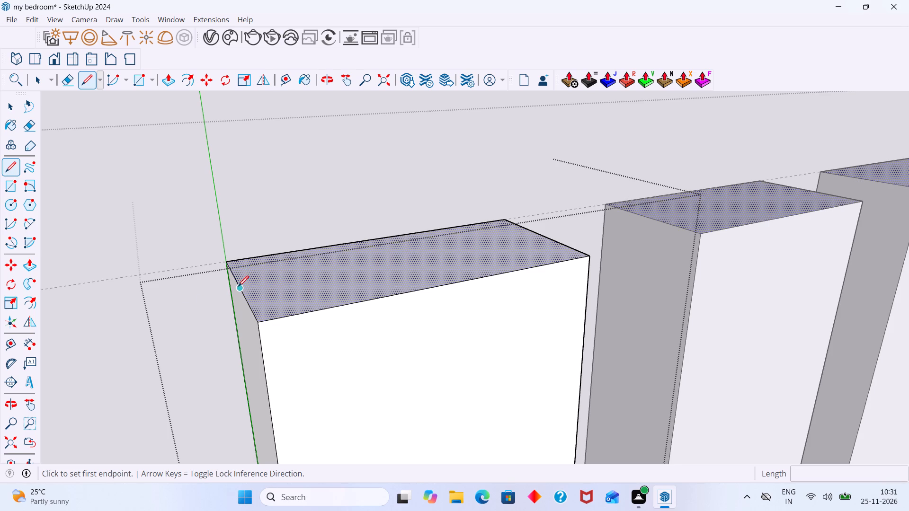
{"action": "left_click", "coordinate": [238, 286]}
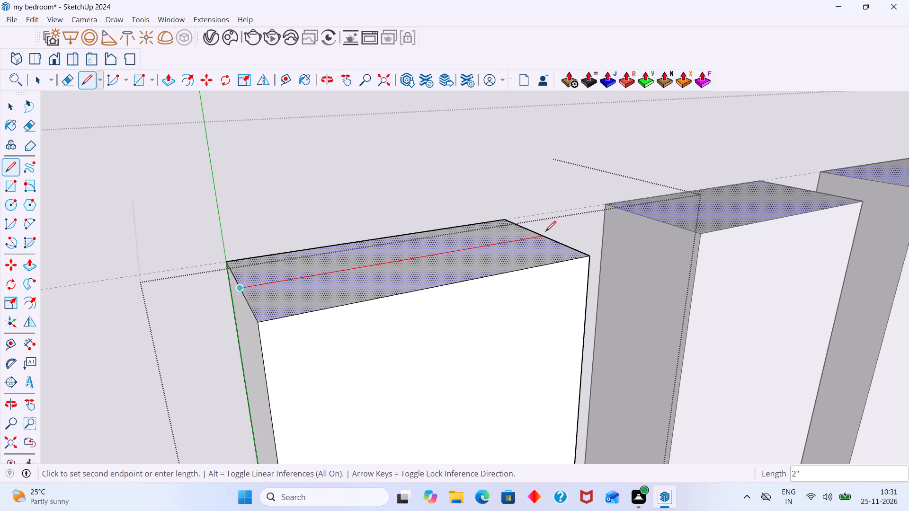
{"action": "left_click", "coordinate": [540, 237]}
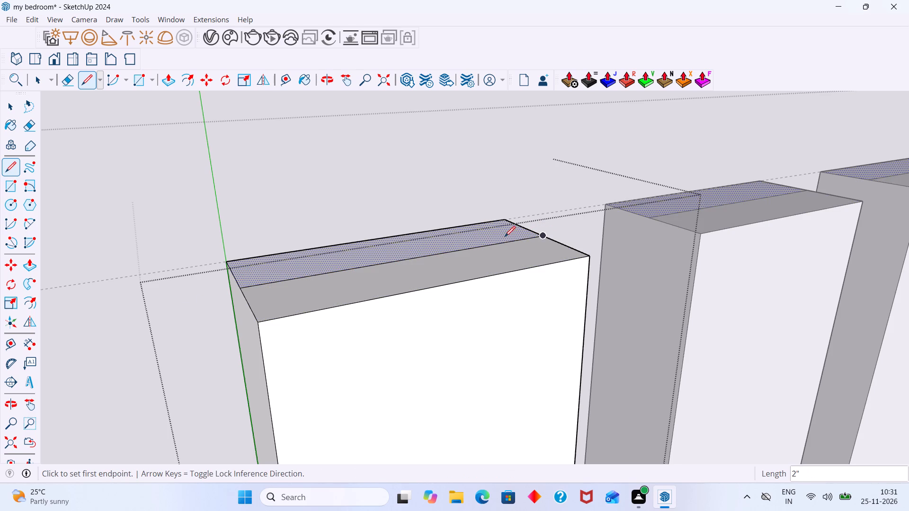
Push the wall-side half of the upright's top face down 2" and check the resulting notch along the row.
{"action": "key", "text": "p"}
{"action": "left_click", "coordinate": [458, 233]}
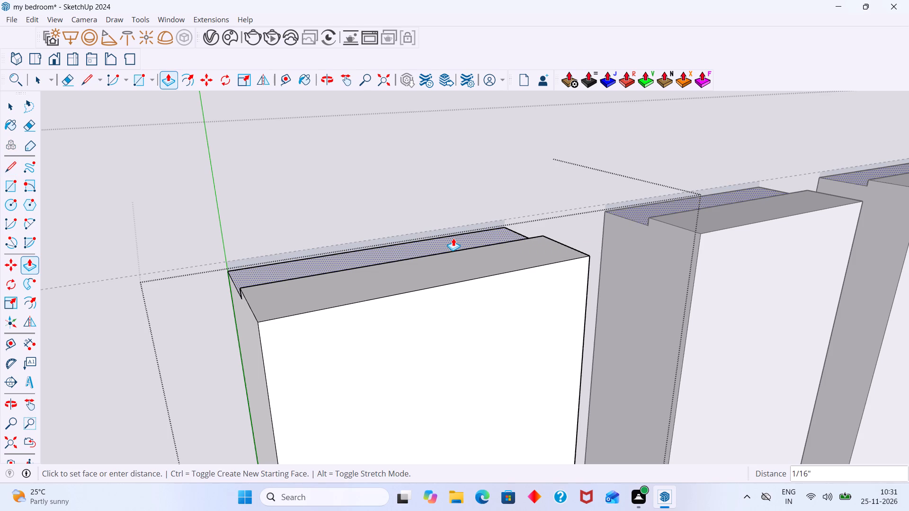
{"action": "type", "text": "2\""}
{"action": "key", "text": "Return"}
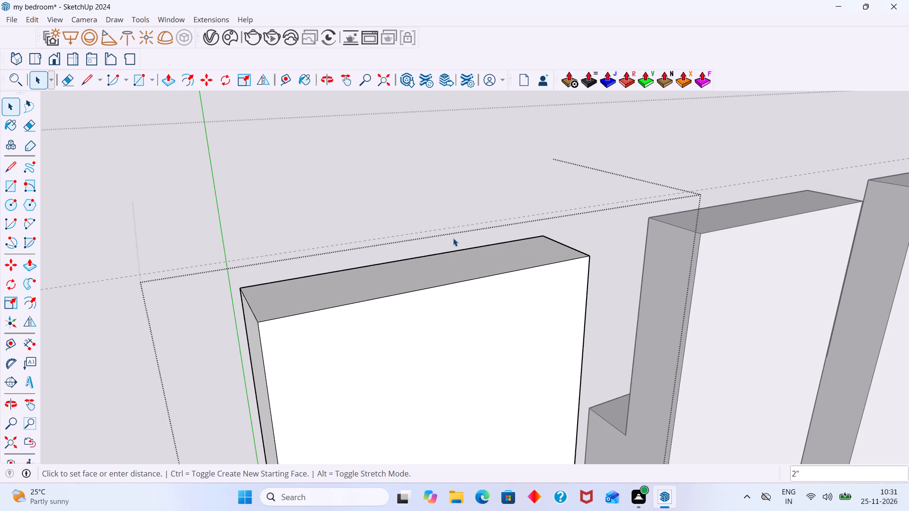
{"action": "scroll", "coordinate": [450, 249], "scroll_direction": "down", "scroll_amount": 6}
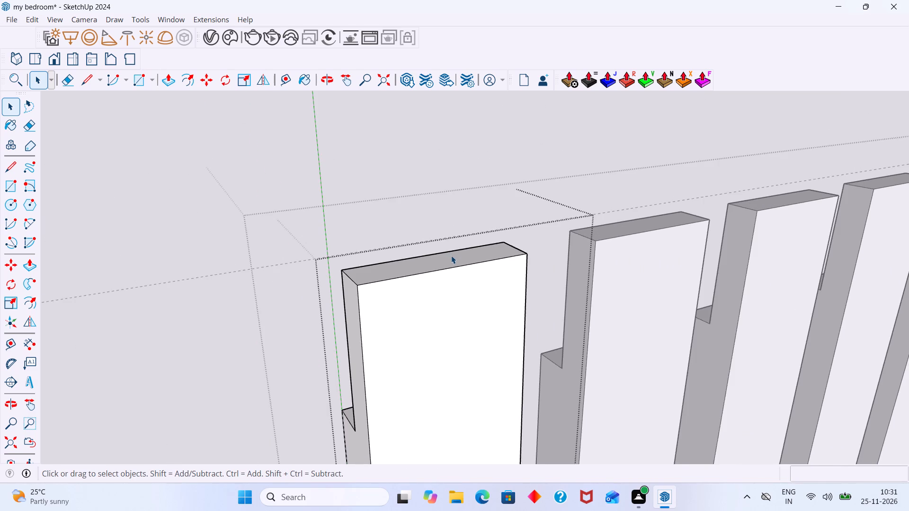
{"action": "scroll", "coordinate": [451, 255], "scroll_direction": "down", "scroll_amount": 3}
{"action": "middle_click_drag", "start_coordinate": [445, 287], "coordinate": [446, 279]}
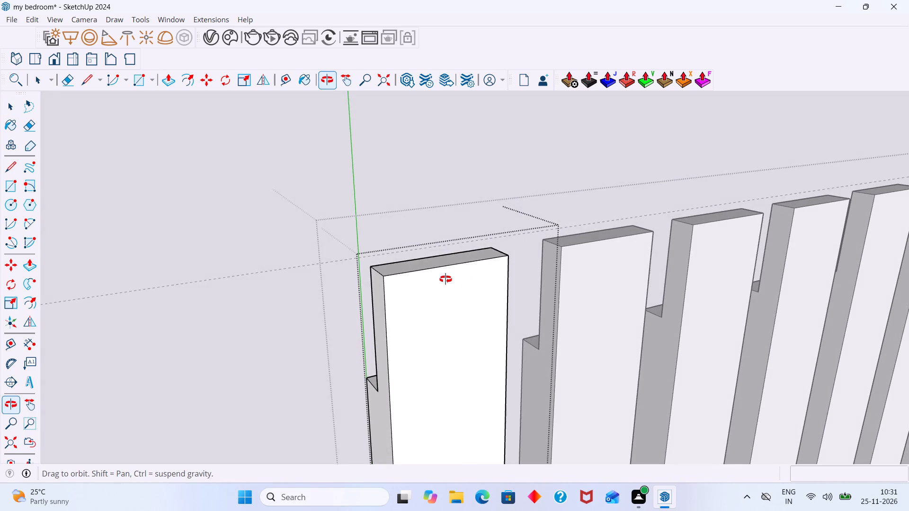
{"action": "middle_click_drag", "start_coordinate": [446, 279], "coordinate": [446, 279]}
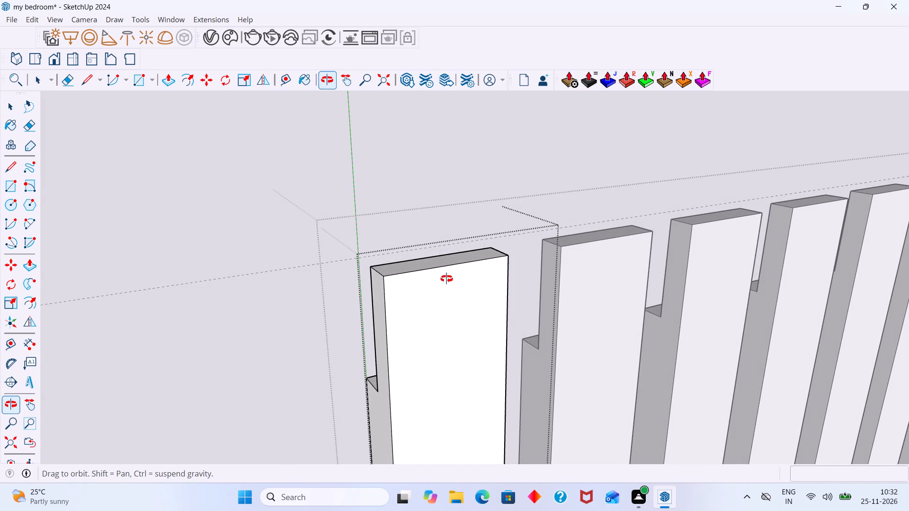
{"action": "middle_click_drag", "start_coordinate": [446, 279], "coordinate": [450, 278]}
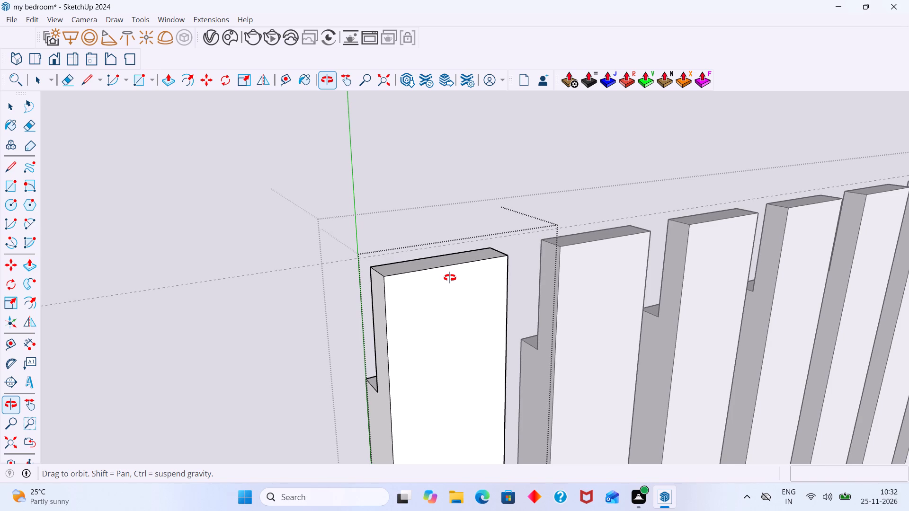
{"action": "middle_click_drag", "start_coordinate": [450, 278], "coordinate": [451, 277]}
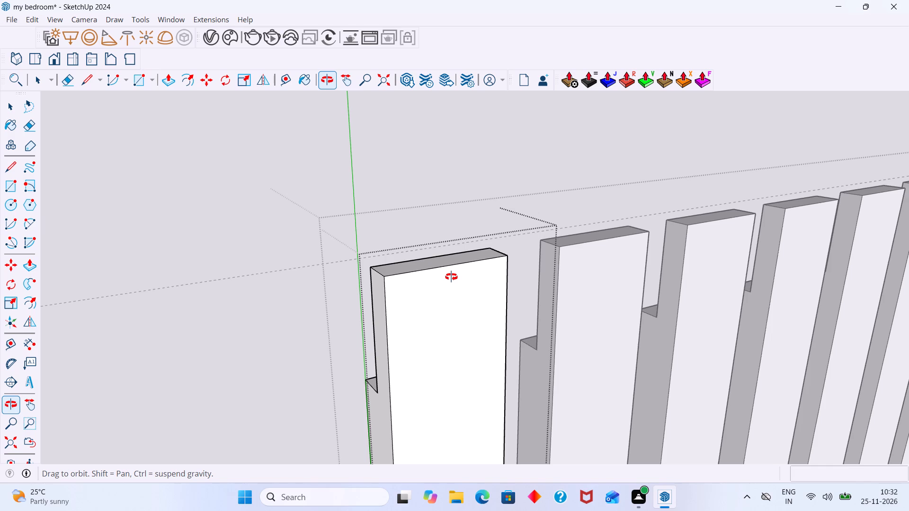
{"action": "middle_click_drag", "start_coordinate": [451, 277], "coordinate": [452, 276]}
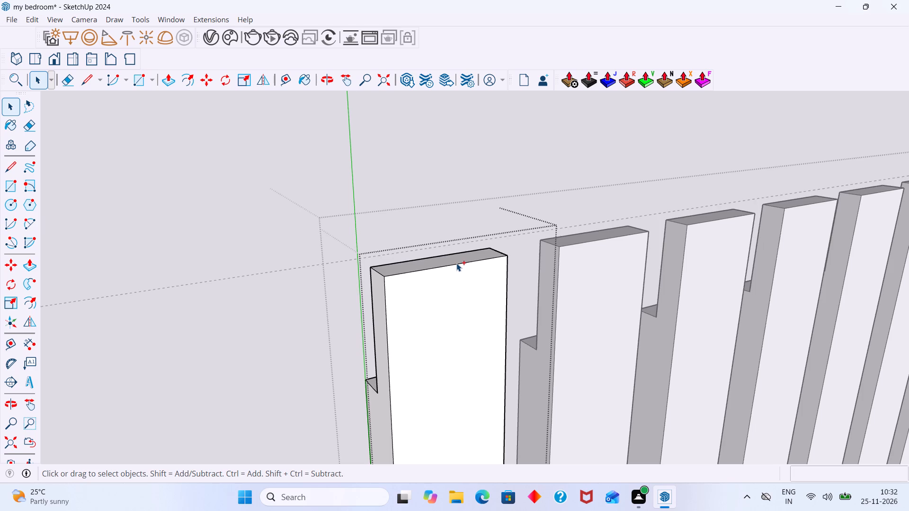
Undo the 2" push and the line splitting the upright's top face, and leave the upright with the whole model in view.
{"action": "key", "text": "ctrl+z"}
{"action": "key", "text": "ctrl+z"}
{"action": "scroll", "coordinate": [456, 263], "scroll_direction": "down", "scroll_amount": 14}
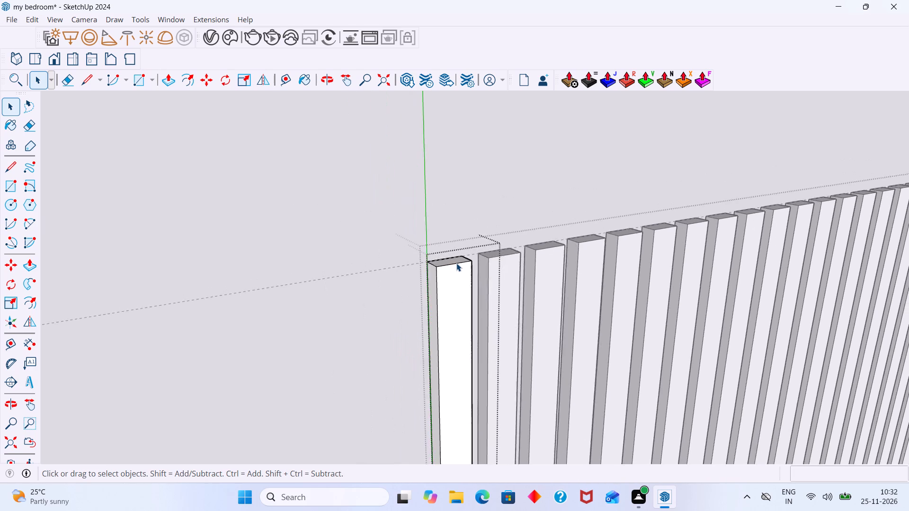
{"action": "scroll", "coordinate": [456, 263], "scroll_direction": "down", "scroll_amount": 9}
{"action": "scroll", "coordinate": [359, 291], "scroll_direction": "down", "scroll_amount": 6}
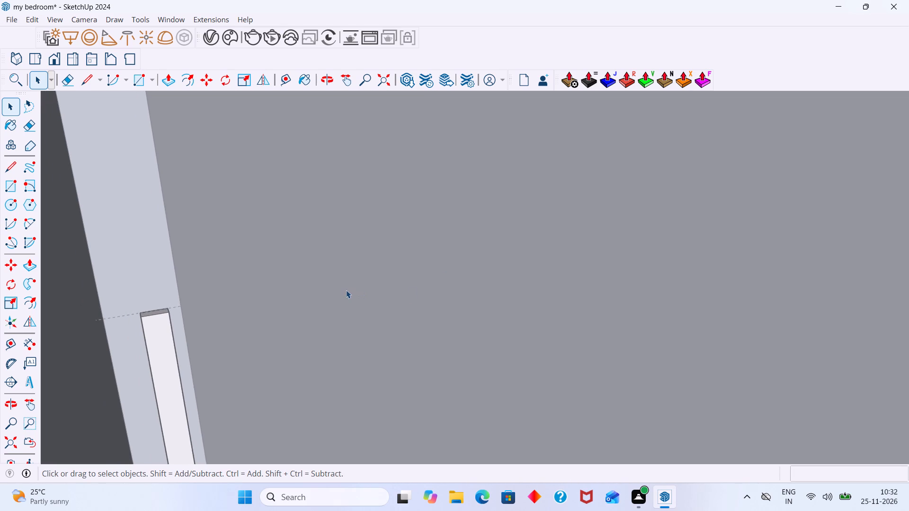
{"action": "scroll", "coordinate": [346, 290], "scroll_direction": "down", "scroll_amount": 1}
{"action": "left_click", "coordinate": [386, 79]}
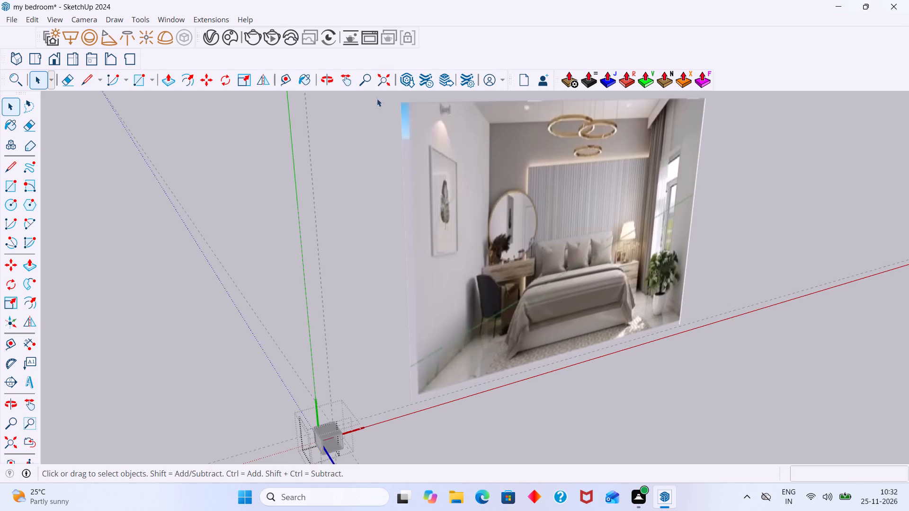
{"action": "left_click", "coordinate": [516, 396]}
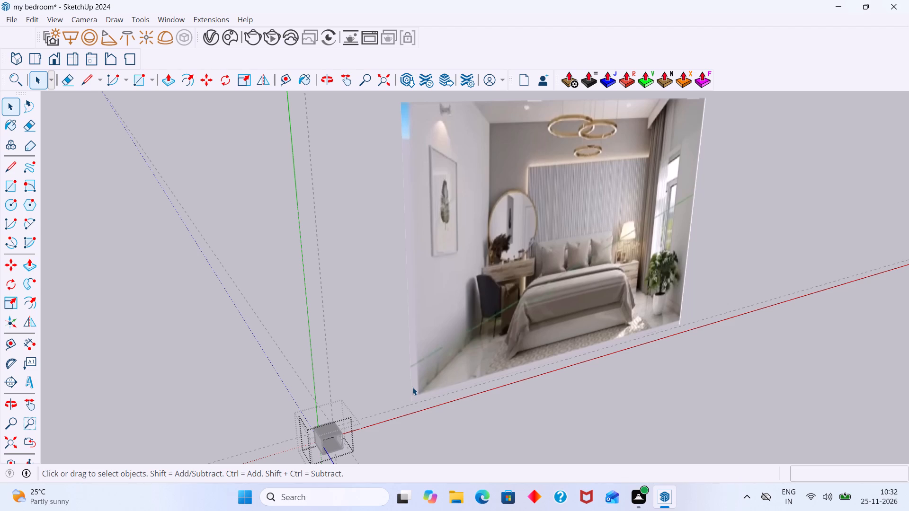
Leave the open group and examine the fluted back-wall panel and its end upright from inside the room.
{"action": "scroll", "coordinate": [464, 383], "scroll_direction": "down", "scroll_amount": 6}
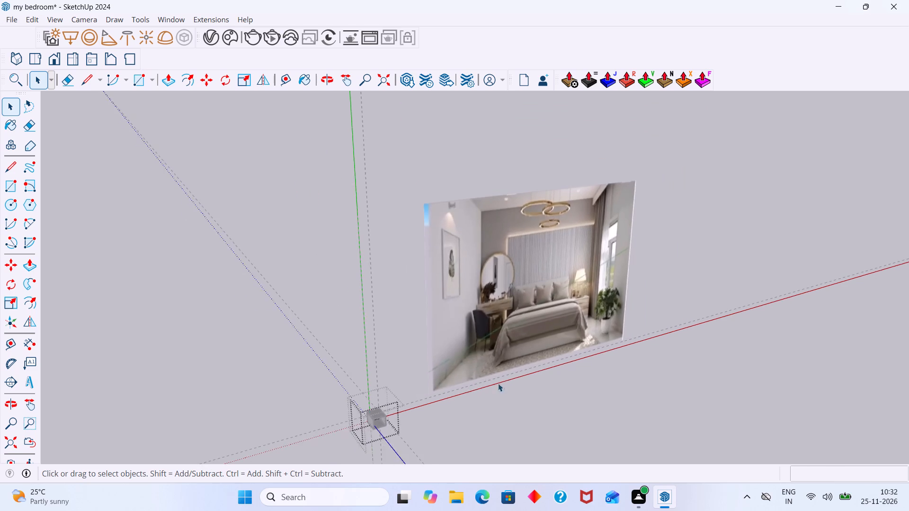
{"action": "left_click", "coordinate": [515, 390]}
{"action": "scroll", "coordinate": [392, 414], "scroll_direction": "up", "scroll_amount": 5}
{"action": "left_click", "coordinate": [439, 331]}
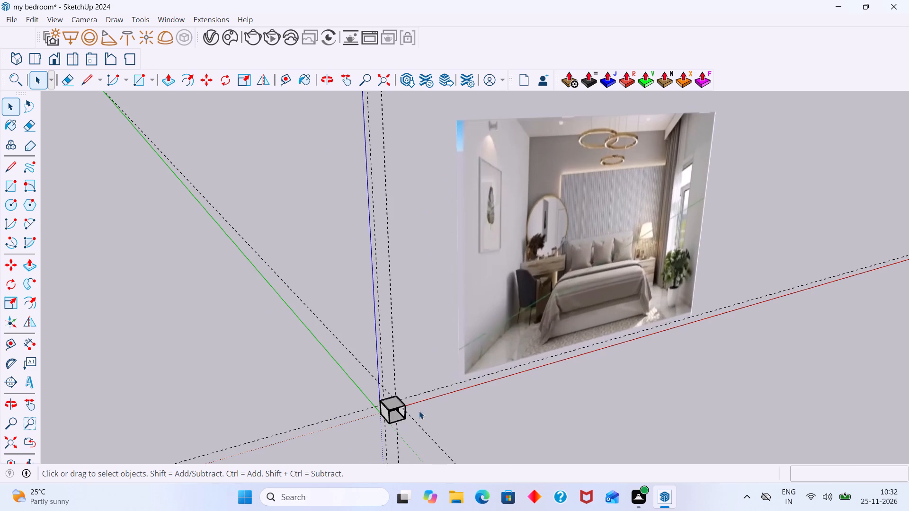
{"action": "middle_click_drag", "start_coordinate": [410, 392], "coordinate": [408, 315]}
{"action": "scroll", "coordinate": [372, 362], "scroll_direction": "up", "scroll_amount": 6}
{"action": "middle_click_drag", "start_coordinate": [410, 338], "coordinate": [402, 324]}
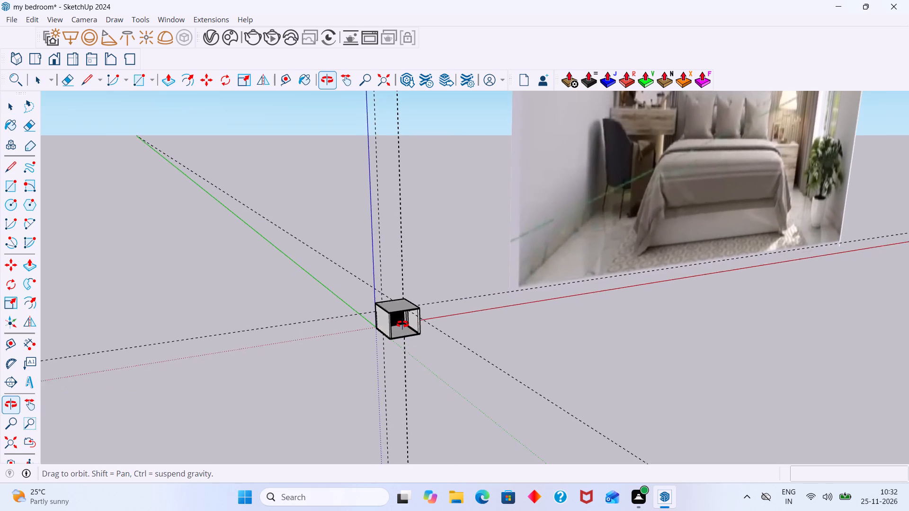
{"action": "middle_click_drag", "start_coordinate": [402, 324], "coordinate": [388, 319]}
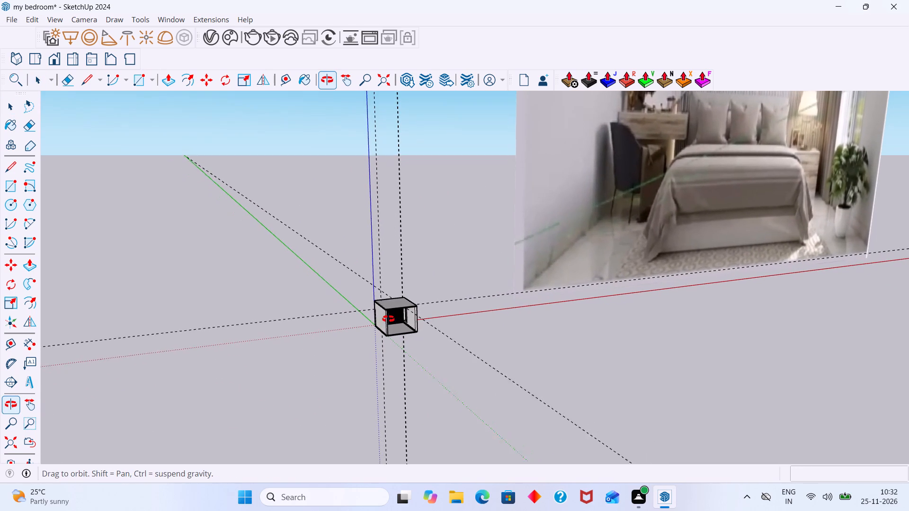
{"action": "middle_click_drag", "start_coordinate": [388, 319], "coordinate": [385, 320]}
{"action": "scroll", "coordinate": [386, 318], "scroll_direction": "up", "scroll_amount": 8}
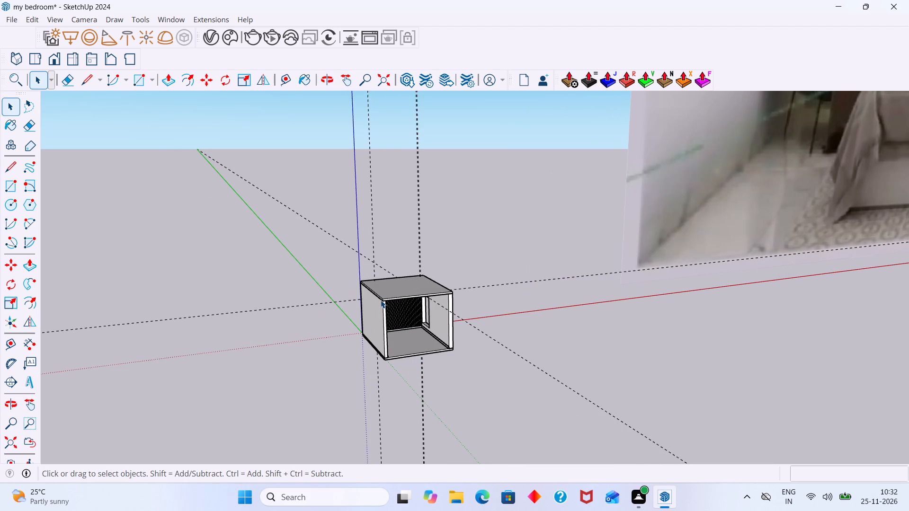
{"action": "scroll", "coordinate": [376, 320], "scroll_direction": "up", "scroll_amount": 19}
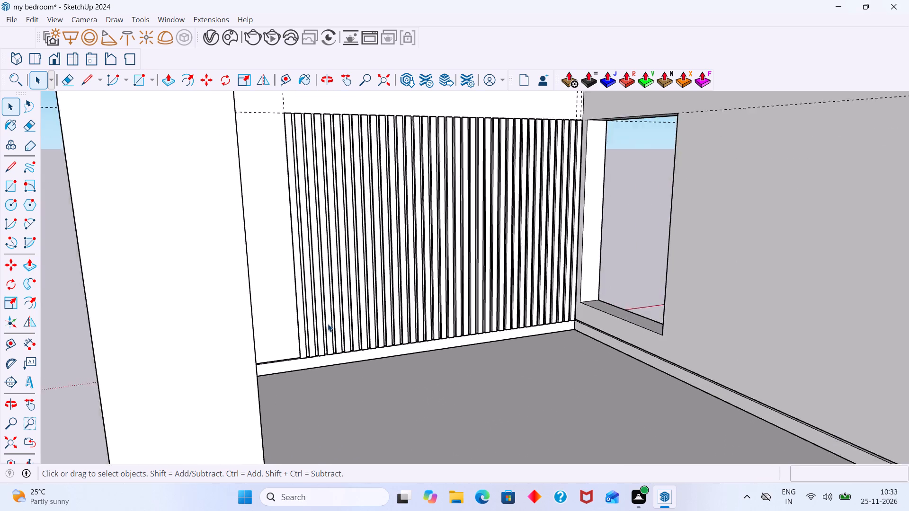
{"action": "scroll", "coordinate": [328, 324], "scroll_direction": "up", "scroll_amount": 7}
{"action": "left_click", "coordinate": [290, 344]}
{"action": "scroll", "coordinate": [292, 347], "scroll_direction": "down", "scroll_amount": 3}
{"action": "middle_click_drag", "start_coordinate": [315, 346], "coordinate": [351, 346]}
{"action": "middle_click_drag", "start_coordinate": [347, 344], "coordinate": [273, 343]}
{"action": "scroll", "coordinate": [276, 341], "scroll_direction": "down", "scroll_amount": 9}
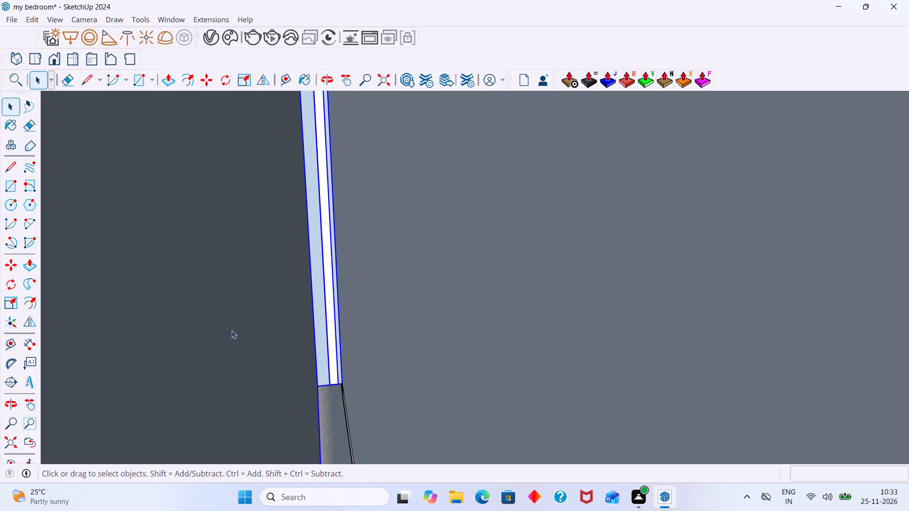
{"action": "scroll", "coordinate": [250, 321], "scroll_direction": "down", "scroll_amount": 5}
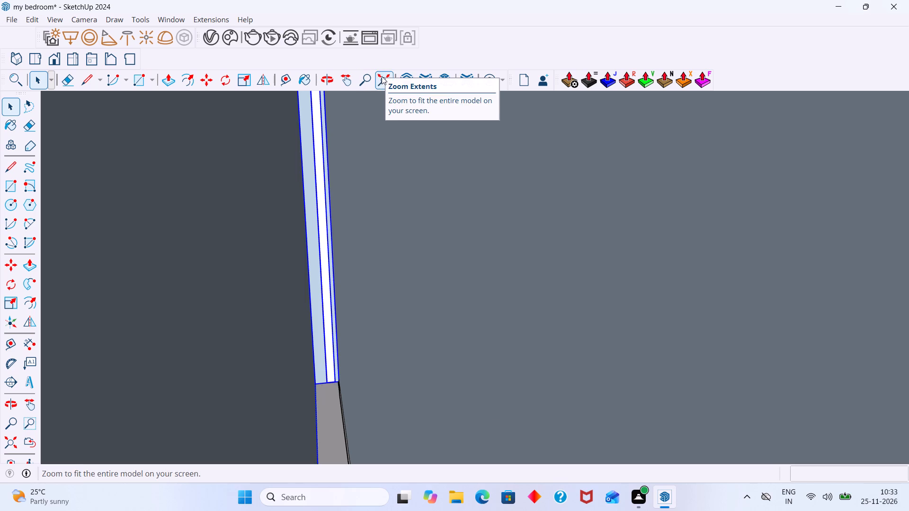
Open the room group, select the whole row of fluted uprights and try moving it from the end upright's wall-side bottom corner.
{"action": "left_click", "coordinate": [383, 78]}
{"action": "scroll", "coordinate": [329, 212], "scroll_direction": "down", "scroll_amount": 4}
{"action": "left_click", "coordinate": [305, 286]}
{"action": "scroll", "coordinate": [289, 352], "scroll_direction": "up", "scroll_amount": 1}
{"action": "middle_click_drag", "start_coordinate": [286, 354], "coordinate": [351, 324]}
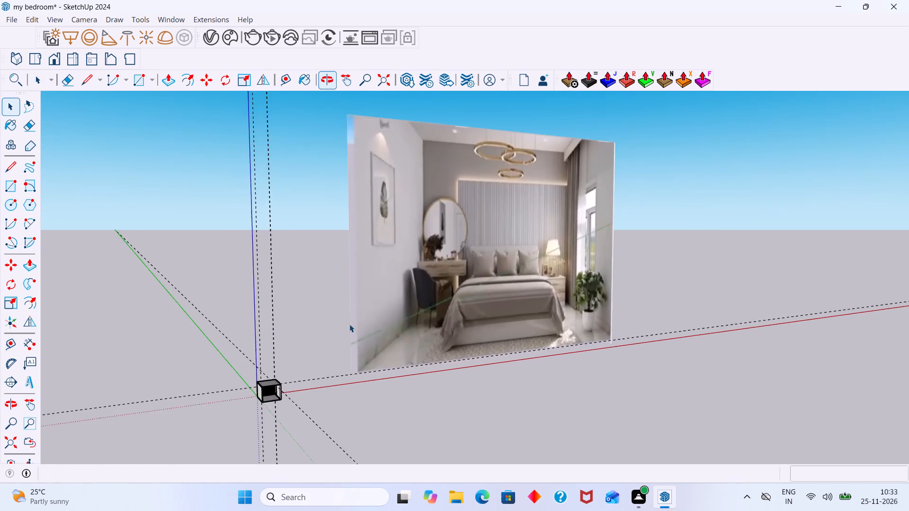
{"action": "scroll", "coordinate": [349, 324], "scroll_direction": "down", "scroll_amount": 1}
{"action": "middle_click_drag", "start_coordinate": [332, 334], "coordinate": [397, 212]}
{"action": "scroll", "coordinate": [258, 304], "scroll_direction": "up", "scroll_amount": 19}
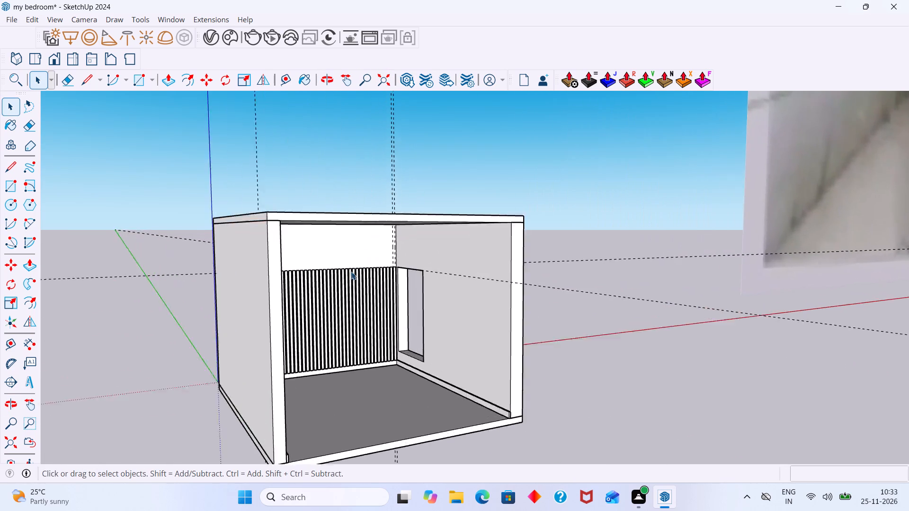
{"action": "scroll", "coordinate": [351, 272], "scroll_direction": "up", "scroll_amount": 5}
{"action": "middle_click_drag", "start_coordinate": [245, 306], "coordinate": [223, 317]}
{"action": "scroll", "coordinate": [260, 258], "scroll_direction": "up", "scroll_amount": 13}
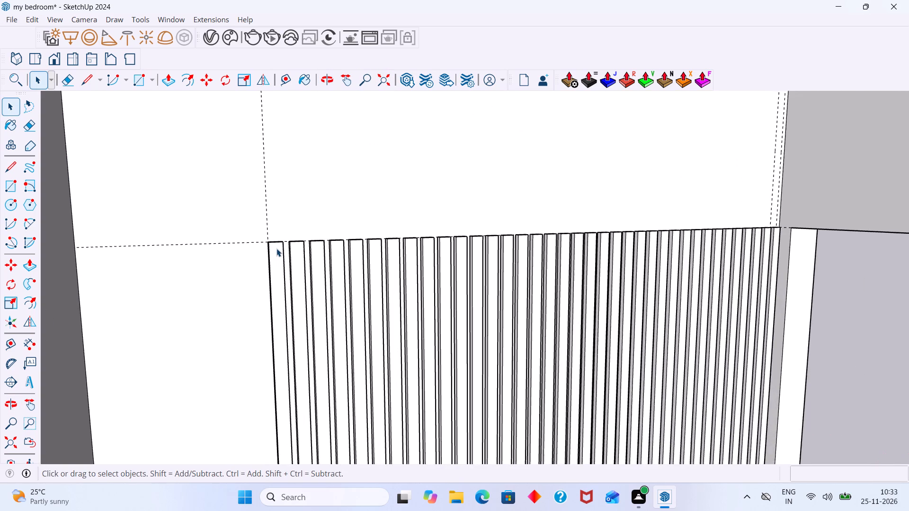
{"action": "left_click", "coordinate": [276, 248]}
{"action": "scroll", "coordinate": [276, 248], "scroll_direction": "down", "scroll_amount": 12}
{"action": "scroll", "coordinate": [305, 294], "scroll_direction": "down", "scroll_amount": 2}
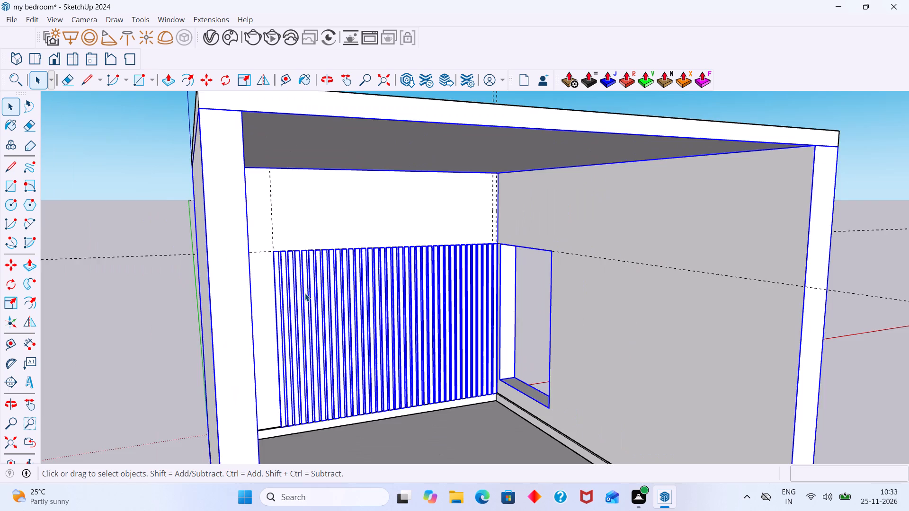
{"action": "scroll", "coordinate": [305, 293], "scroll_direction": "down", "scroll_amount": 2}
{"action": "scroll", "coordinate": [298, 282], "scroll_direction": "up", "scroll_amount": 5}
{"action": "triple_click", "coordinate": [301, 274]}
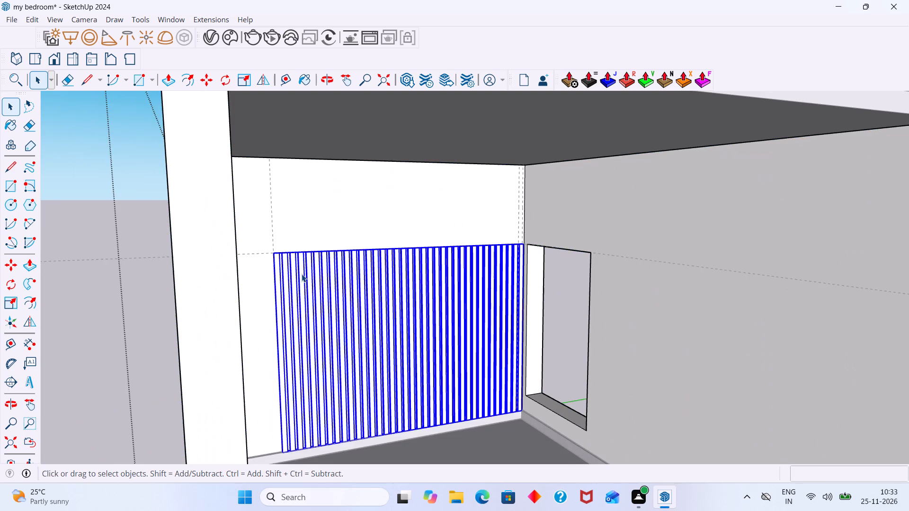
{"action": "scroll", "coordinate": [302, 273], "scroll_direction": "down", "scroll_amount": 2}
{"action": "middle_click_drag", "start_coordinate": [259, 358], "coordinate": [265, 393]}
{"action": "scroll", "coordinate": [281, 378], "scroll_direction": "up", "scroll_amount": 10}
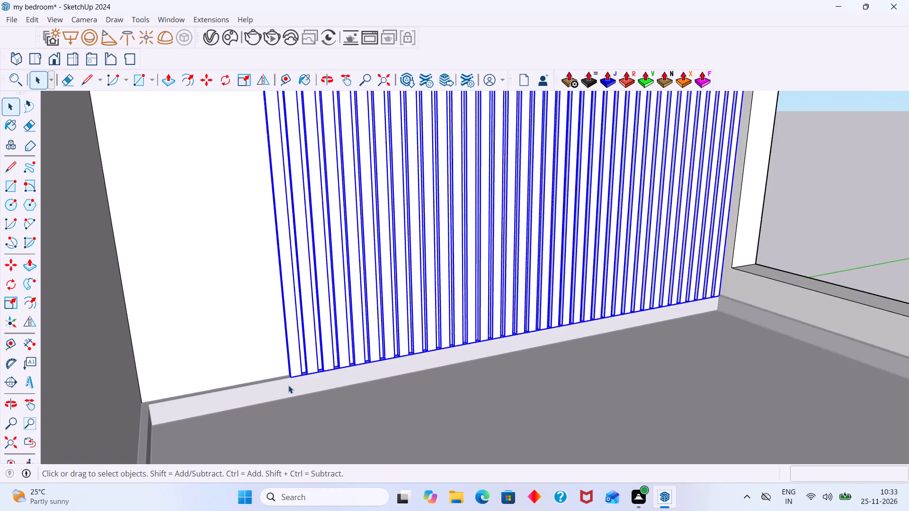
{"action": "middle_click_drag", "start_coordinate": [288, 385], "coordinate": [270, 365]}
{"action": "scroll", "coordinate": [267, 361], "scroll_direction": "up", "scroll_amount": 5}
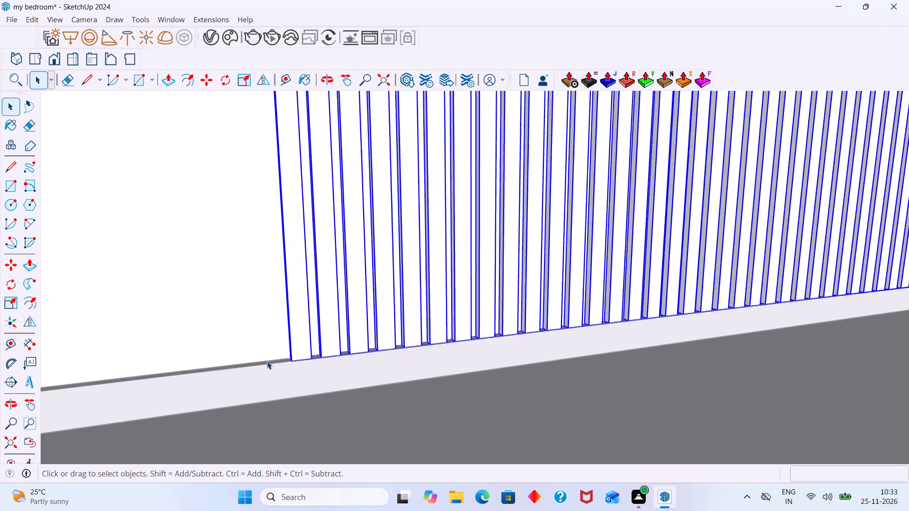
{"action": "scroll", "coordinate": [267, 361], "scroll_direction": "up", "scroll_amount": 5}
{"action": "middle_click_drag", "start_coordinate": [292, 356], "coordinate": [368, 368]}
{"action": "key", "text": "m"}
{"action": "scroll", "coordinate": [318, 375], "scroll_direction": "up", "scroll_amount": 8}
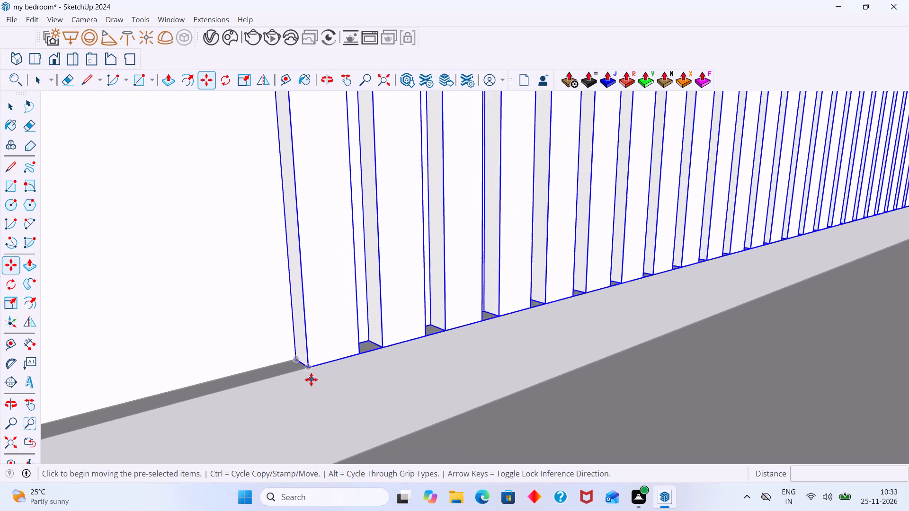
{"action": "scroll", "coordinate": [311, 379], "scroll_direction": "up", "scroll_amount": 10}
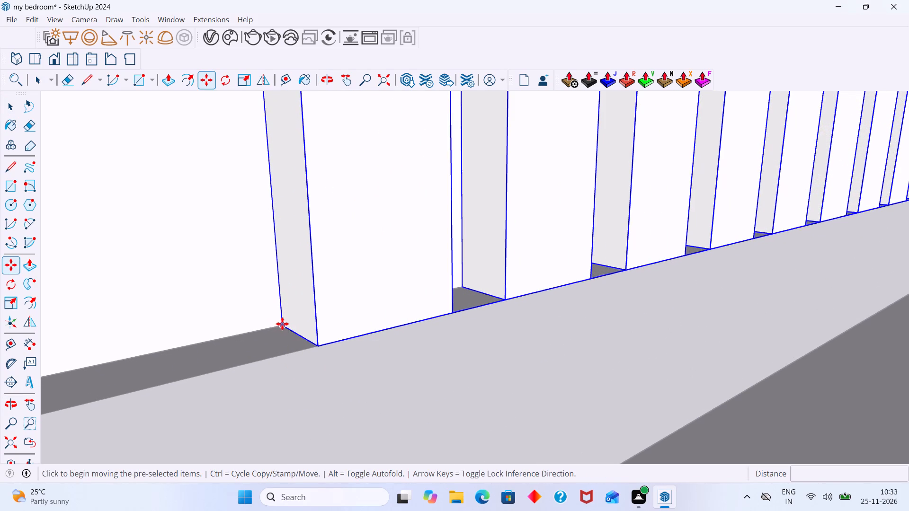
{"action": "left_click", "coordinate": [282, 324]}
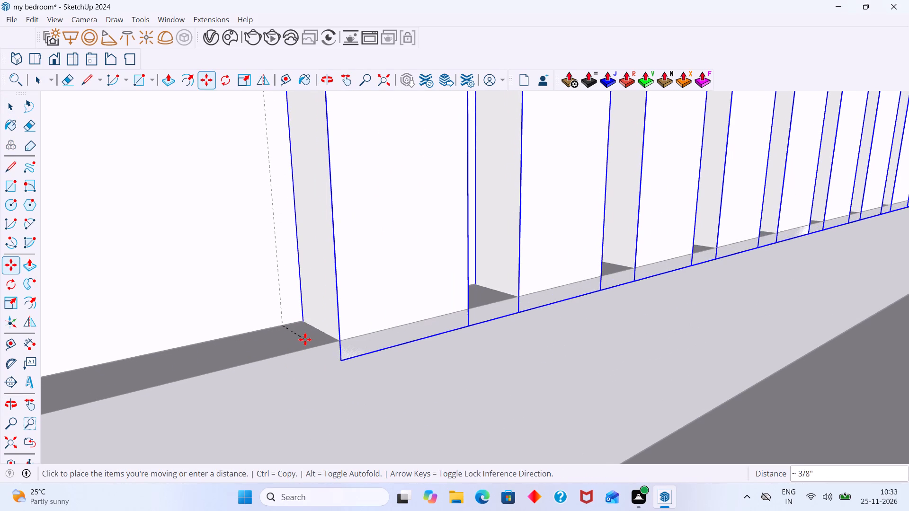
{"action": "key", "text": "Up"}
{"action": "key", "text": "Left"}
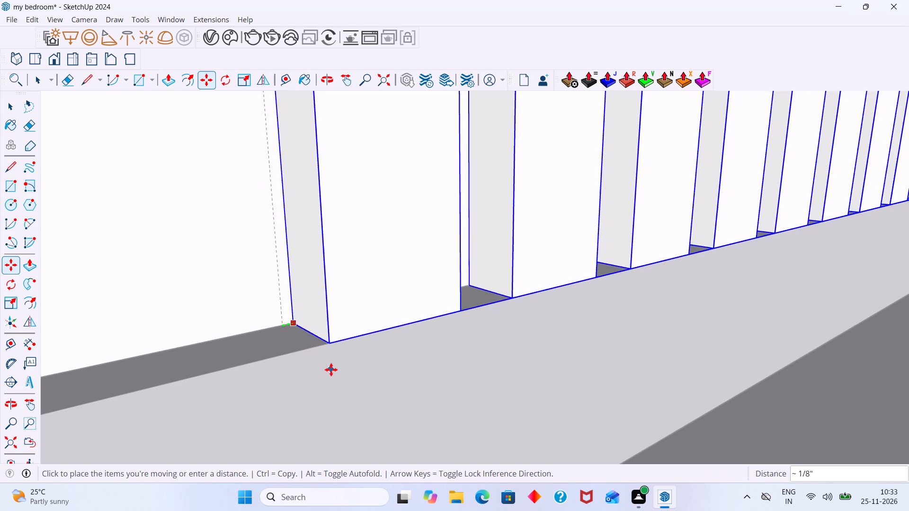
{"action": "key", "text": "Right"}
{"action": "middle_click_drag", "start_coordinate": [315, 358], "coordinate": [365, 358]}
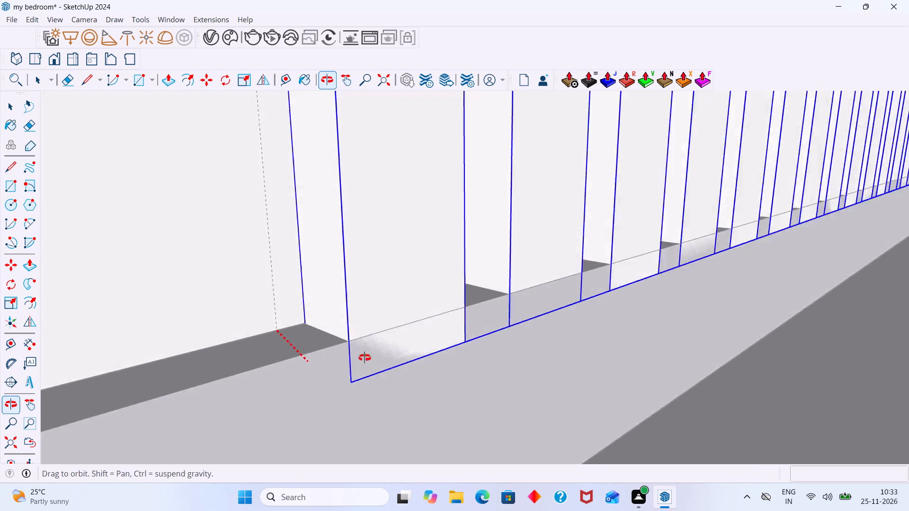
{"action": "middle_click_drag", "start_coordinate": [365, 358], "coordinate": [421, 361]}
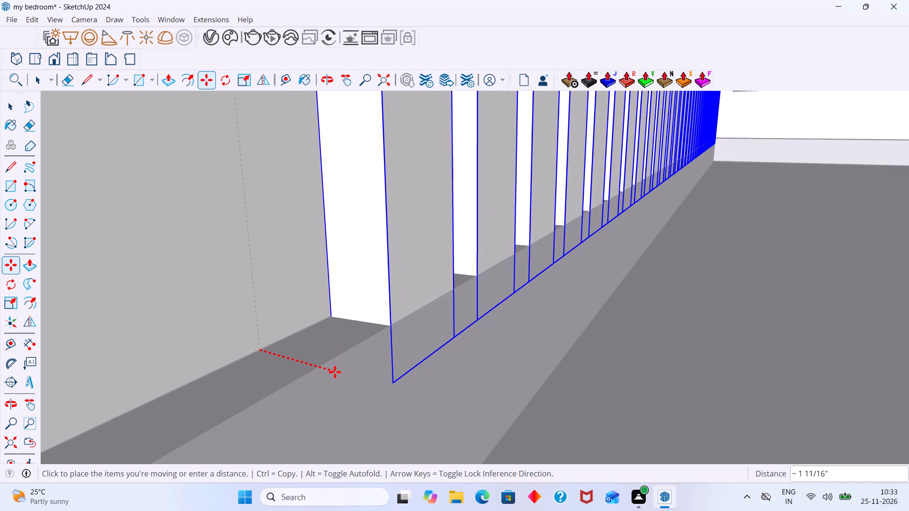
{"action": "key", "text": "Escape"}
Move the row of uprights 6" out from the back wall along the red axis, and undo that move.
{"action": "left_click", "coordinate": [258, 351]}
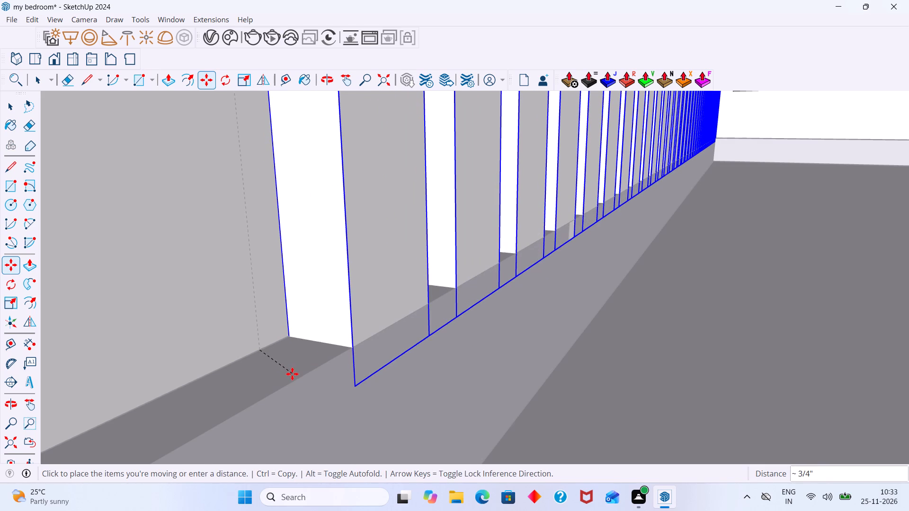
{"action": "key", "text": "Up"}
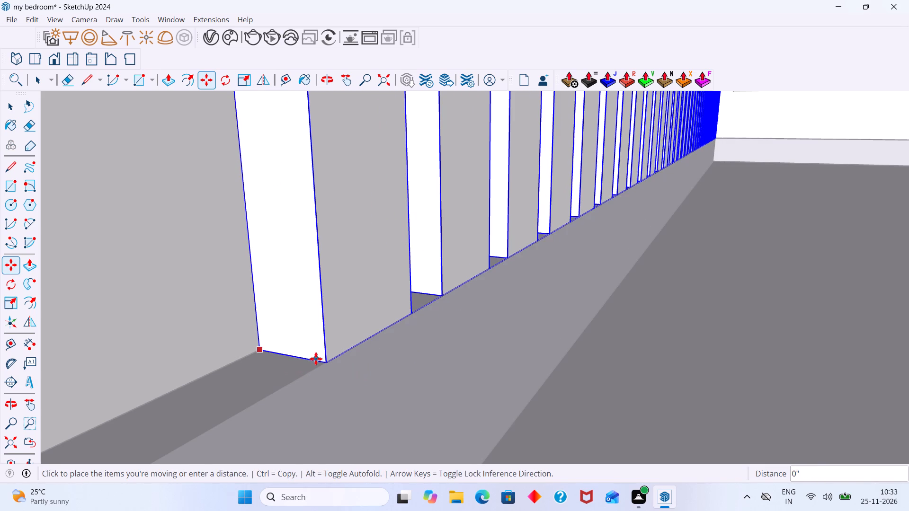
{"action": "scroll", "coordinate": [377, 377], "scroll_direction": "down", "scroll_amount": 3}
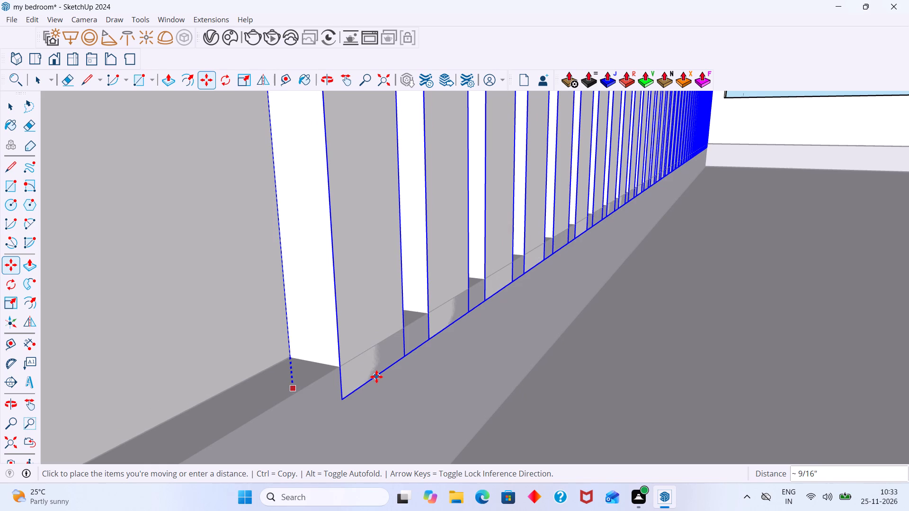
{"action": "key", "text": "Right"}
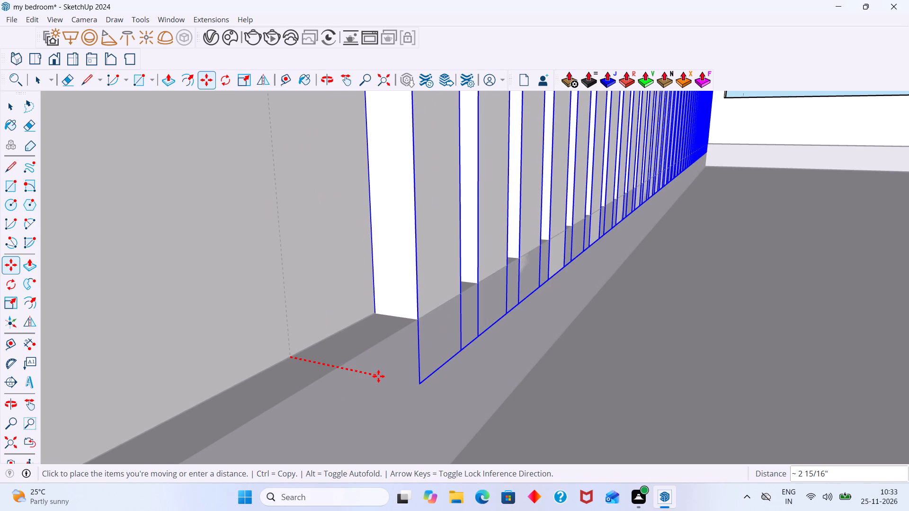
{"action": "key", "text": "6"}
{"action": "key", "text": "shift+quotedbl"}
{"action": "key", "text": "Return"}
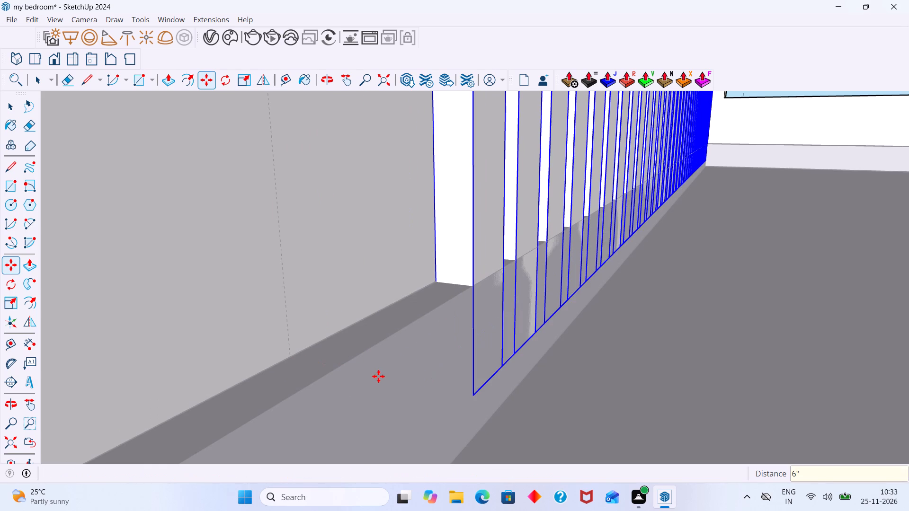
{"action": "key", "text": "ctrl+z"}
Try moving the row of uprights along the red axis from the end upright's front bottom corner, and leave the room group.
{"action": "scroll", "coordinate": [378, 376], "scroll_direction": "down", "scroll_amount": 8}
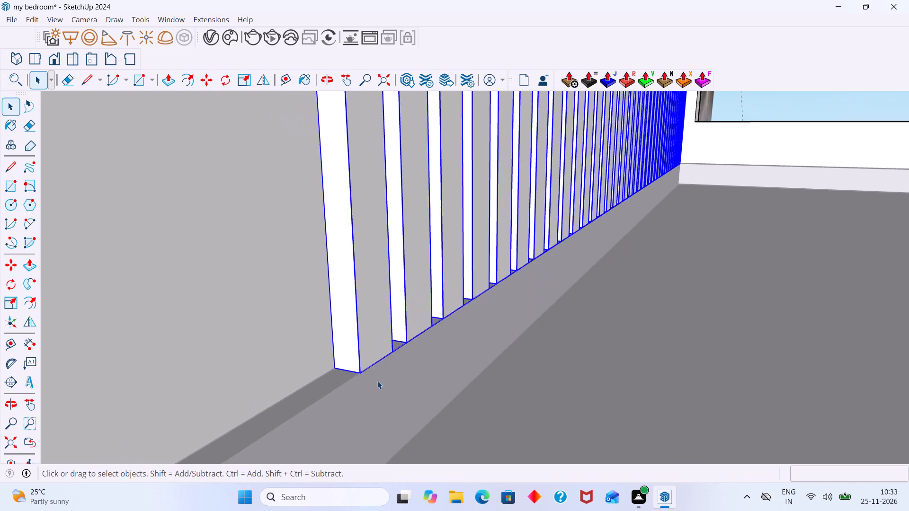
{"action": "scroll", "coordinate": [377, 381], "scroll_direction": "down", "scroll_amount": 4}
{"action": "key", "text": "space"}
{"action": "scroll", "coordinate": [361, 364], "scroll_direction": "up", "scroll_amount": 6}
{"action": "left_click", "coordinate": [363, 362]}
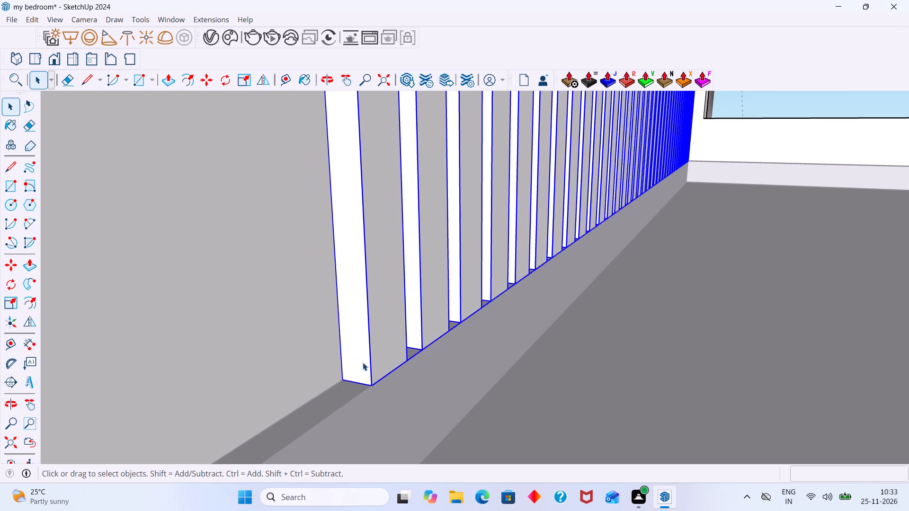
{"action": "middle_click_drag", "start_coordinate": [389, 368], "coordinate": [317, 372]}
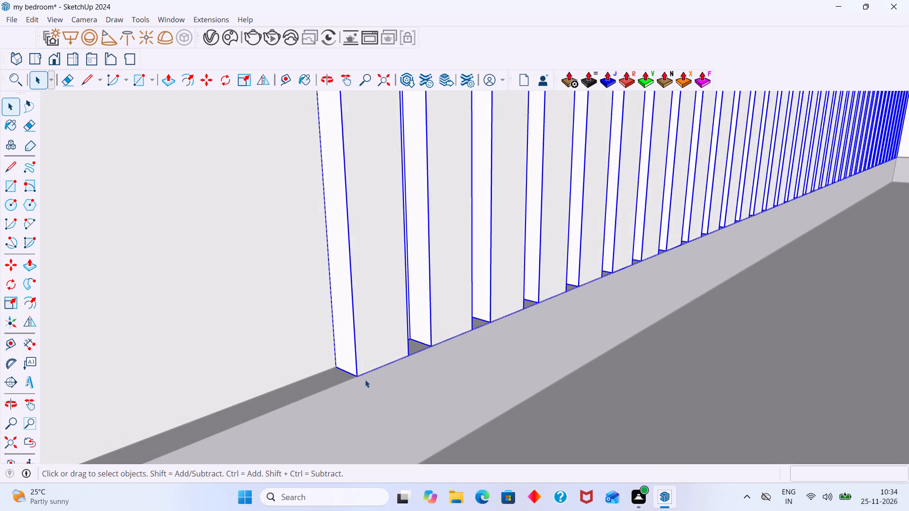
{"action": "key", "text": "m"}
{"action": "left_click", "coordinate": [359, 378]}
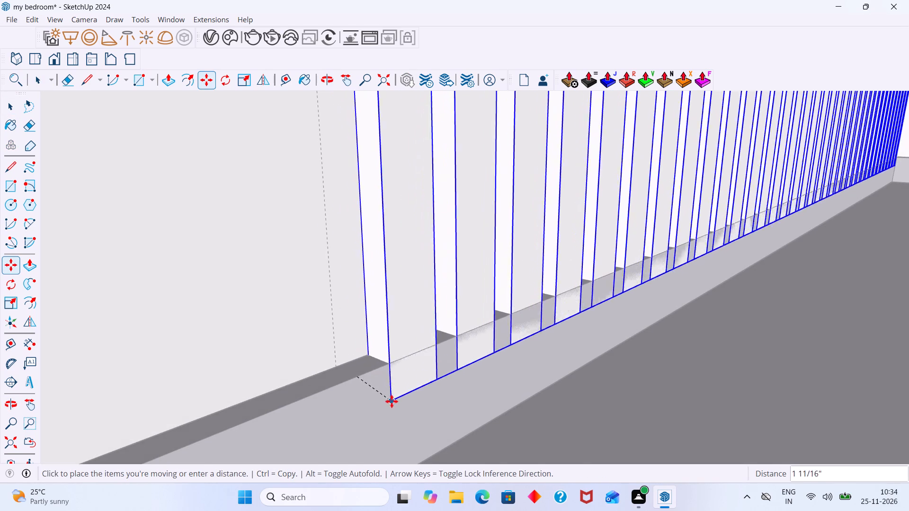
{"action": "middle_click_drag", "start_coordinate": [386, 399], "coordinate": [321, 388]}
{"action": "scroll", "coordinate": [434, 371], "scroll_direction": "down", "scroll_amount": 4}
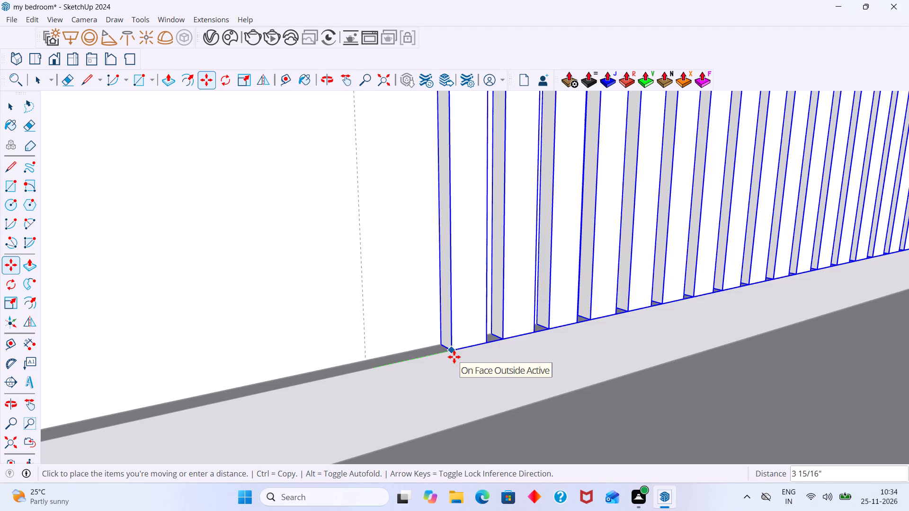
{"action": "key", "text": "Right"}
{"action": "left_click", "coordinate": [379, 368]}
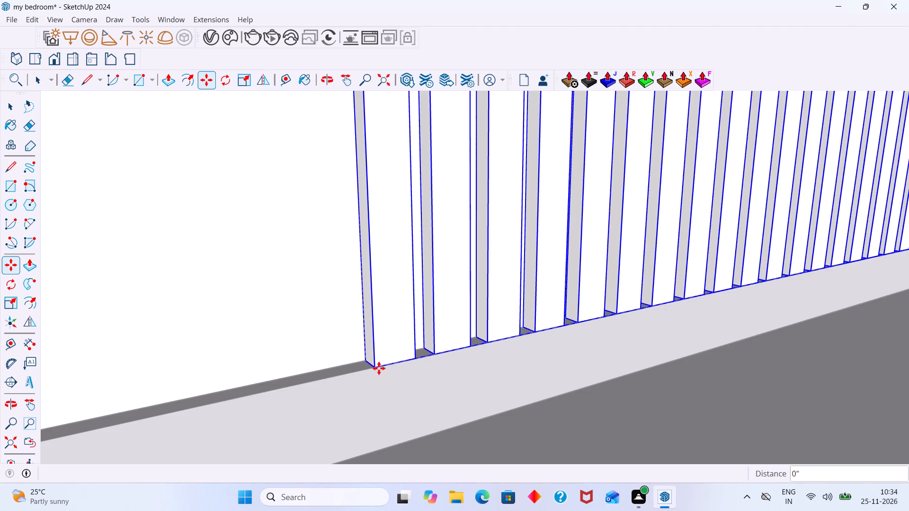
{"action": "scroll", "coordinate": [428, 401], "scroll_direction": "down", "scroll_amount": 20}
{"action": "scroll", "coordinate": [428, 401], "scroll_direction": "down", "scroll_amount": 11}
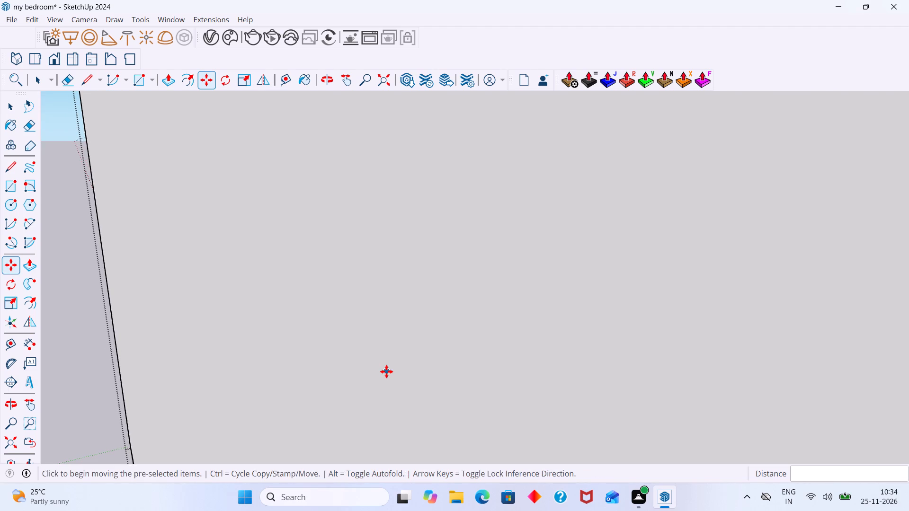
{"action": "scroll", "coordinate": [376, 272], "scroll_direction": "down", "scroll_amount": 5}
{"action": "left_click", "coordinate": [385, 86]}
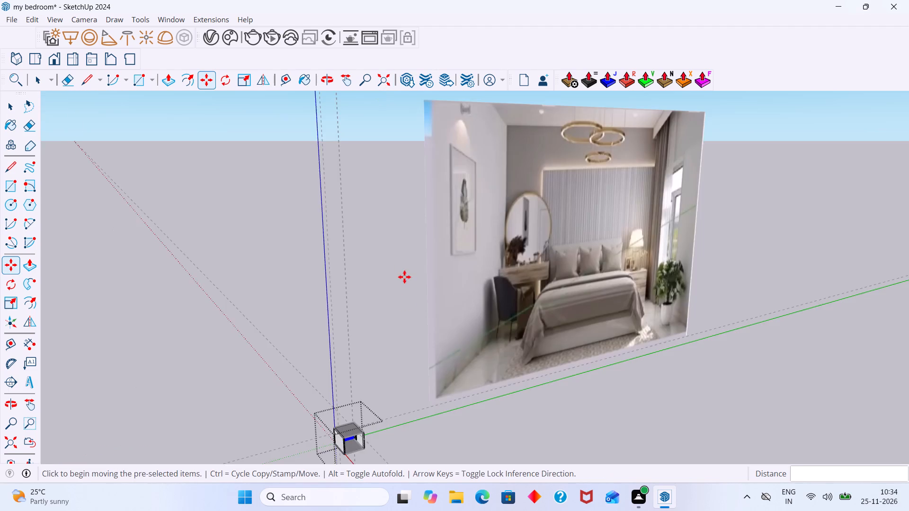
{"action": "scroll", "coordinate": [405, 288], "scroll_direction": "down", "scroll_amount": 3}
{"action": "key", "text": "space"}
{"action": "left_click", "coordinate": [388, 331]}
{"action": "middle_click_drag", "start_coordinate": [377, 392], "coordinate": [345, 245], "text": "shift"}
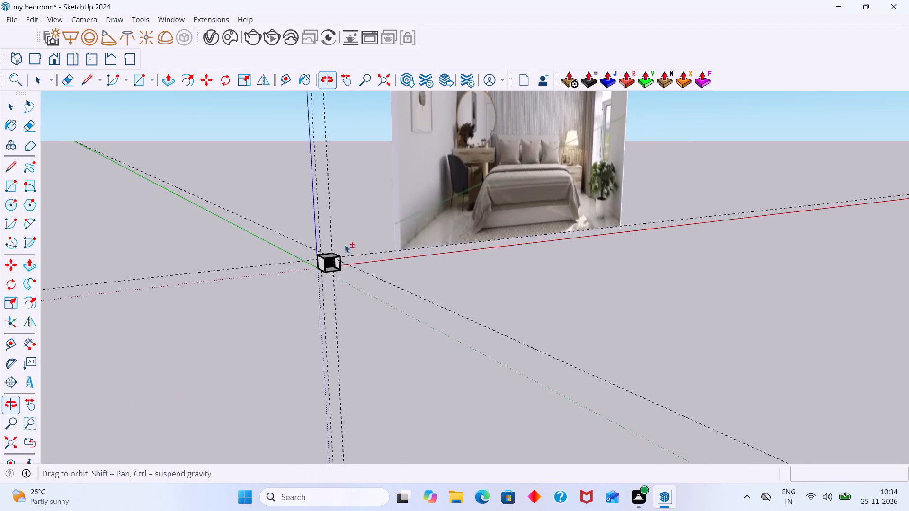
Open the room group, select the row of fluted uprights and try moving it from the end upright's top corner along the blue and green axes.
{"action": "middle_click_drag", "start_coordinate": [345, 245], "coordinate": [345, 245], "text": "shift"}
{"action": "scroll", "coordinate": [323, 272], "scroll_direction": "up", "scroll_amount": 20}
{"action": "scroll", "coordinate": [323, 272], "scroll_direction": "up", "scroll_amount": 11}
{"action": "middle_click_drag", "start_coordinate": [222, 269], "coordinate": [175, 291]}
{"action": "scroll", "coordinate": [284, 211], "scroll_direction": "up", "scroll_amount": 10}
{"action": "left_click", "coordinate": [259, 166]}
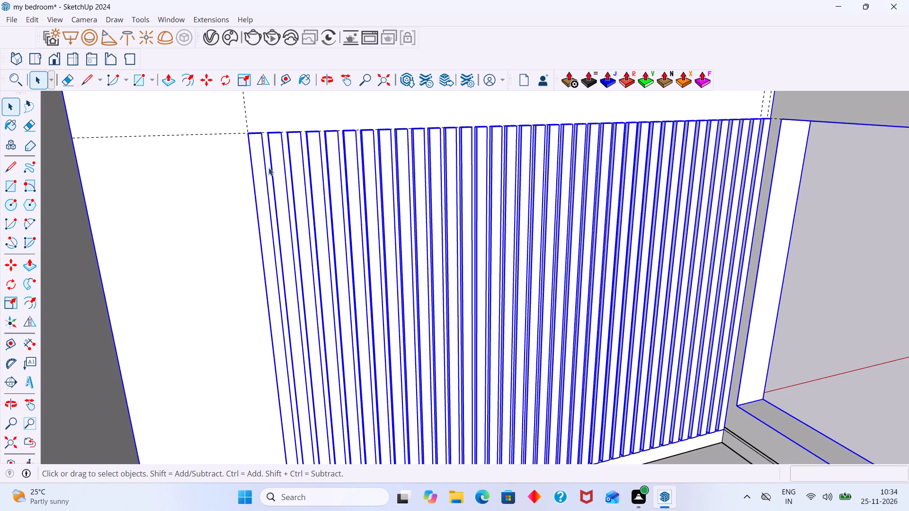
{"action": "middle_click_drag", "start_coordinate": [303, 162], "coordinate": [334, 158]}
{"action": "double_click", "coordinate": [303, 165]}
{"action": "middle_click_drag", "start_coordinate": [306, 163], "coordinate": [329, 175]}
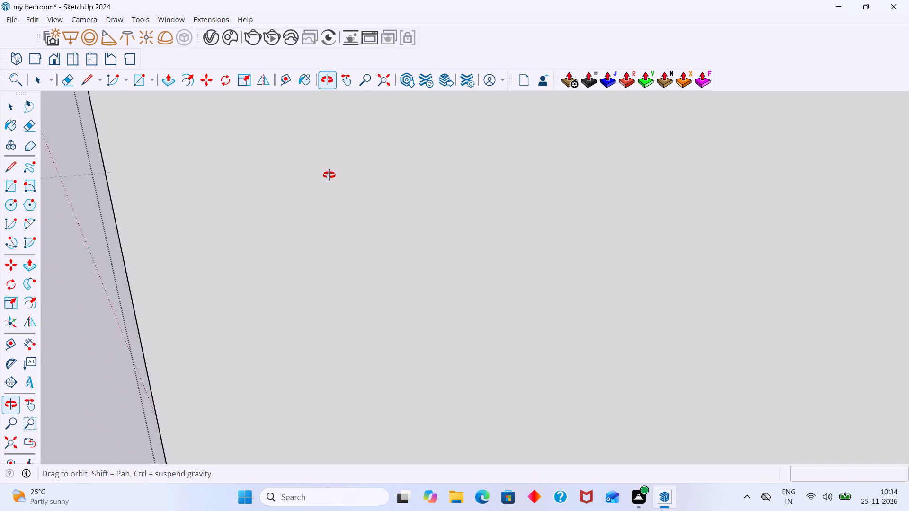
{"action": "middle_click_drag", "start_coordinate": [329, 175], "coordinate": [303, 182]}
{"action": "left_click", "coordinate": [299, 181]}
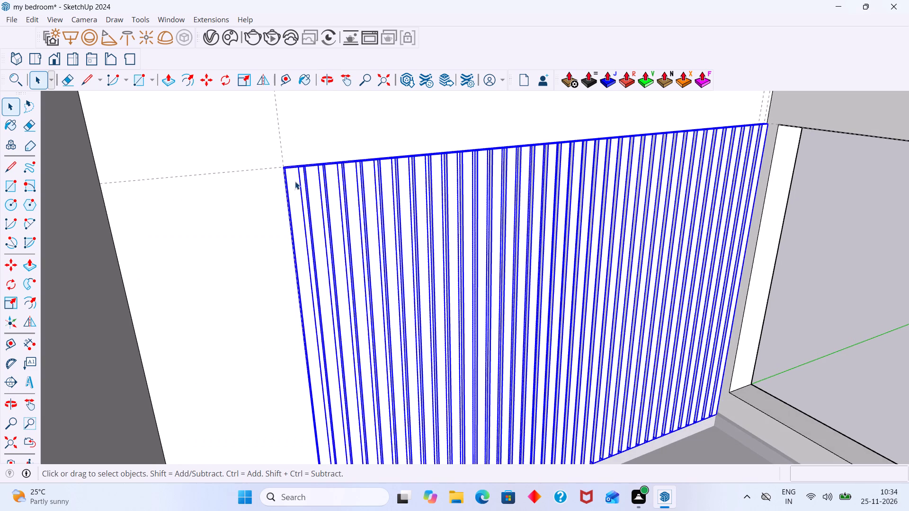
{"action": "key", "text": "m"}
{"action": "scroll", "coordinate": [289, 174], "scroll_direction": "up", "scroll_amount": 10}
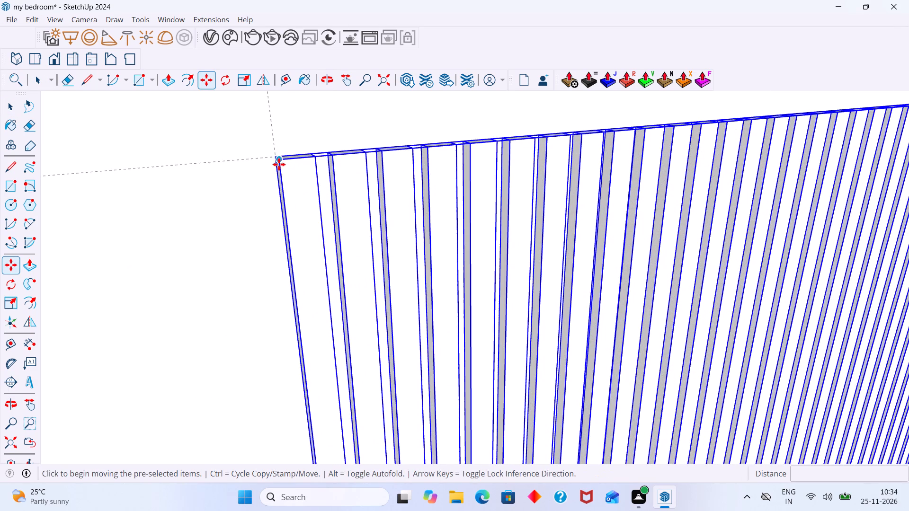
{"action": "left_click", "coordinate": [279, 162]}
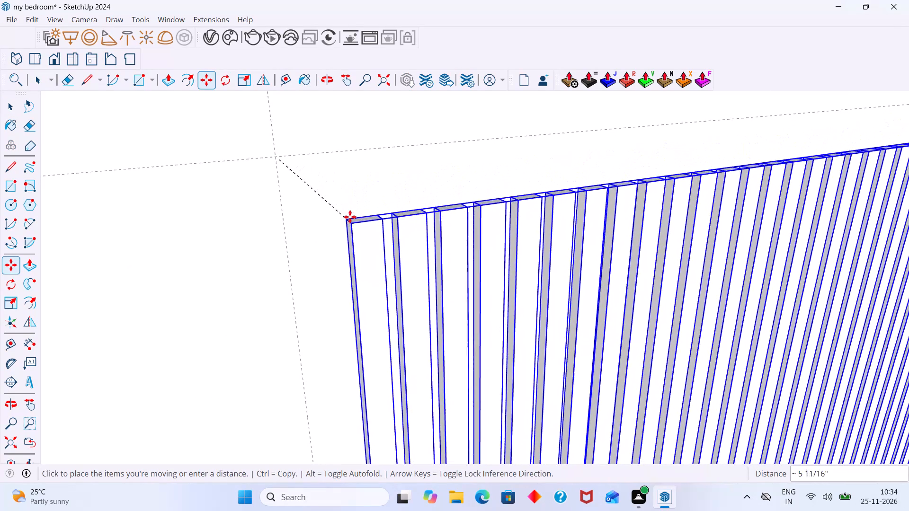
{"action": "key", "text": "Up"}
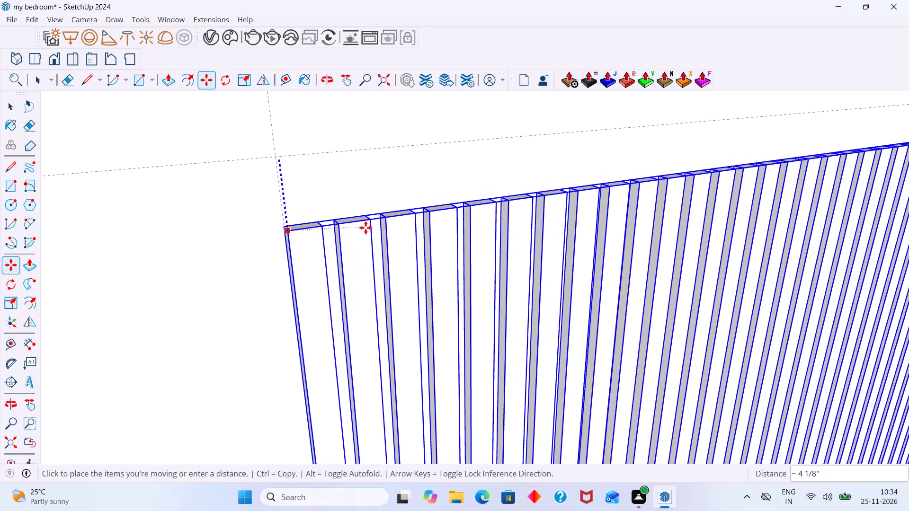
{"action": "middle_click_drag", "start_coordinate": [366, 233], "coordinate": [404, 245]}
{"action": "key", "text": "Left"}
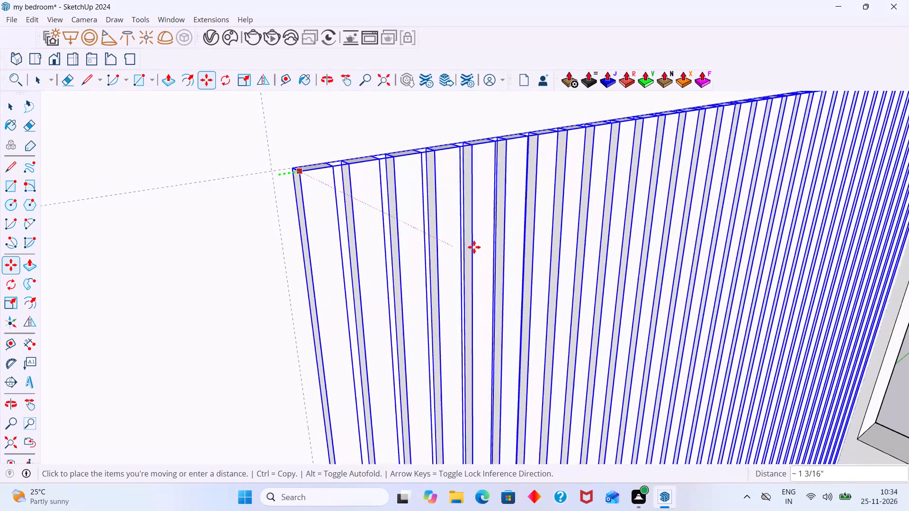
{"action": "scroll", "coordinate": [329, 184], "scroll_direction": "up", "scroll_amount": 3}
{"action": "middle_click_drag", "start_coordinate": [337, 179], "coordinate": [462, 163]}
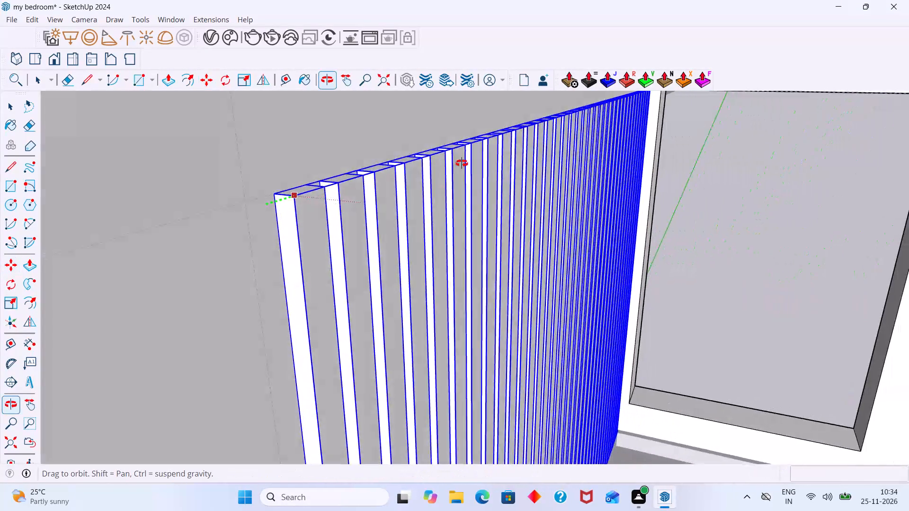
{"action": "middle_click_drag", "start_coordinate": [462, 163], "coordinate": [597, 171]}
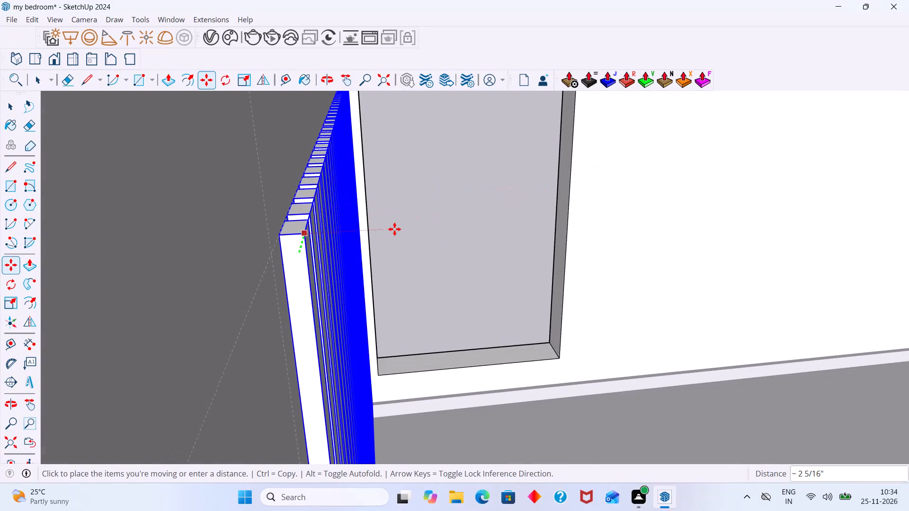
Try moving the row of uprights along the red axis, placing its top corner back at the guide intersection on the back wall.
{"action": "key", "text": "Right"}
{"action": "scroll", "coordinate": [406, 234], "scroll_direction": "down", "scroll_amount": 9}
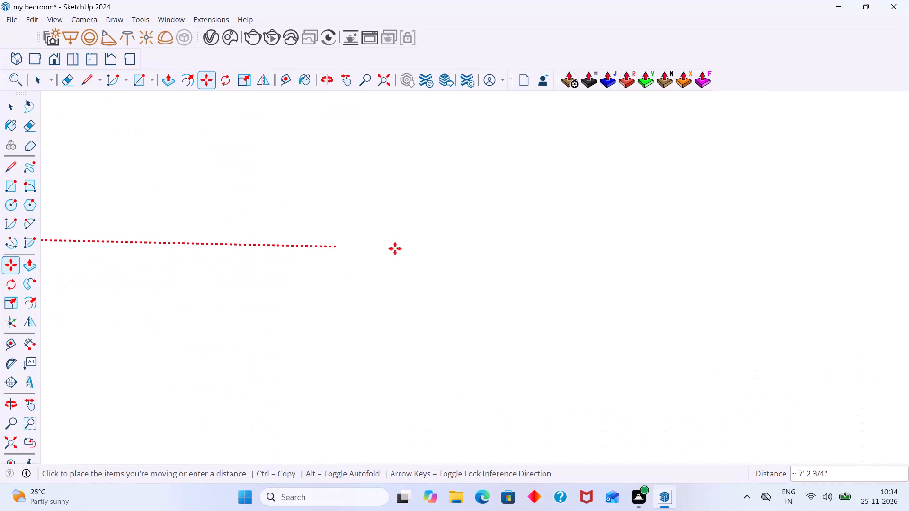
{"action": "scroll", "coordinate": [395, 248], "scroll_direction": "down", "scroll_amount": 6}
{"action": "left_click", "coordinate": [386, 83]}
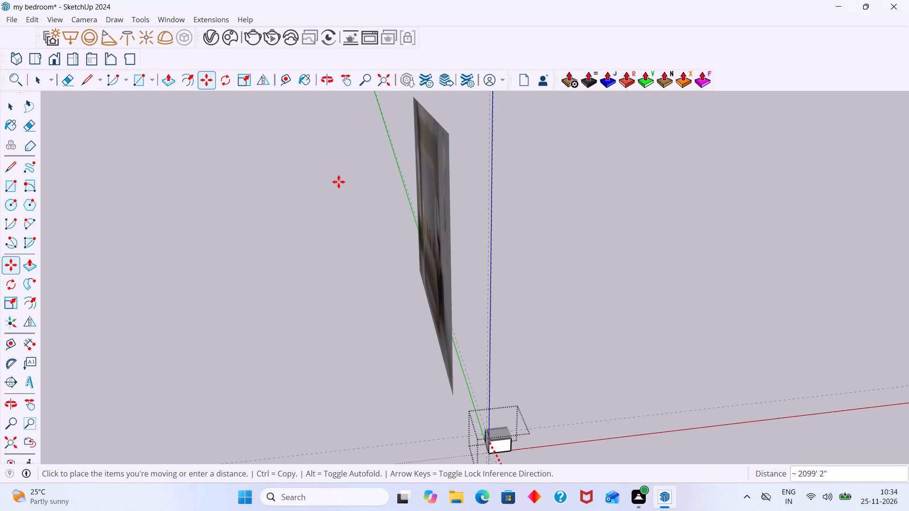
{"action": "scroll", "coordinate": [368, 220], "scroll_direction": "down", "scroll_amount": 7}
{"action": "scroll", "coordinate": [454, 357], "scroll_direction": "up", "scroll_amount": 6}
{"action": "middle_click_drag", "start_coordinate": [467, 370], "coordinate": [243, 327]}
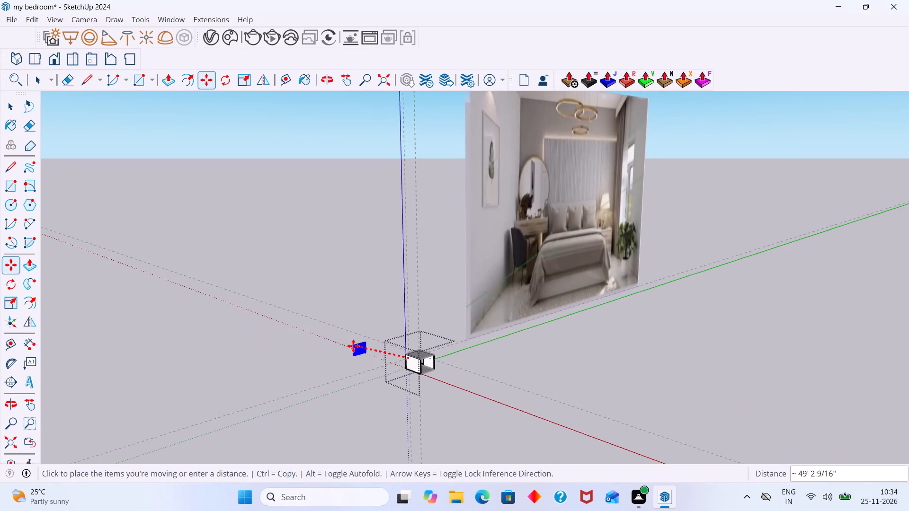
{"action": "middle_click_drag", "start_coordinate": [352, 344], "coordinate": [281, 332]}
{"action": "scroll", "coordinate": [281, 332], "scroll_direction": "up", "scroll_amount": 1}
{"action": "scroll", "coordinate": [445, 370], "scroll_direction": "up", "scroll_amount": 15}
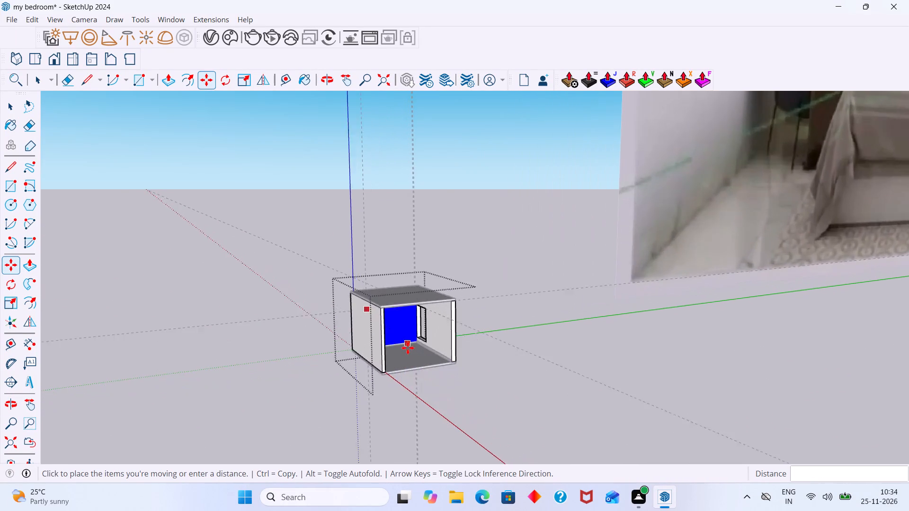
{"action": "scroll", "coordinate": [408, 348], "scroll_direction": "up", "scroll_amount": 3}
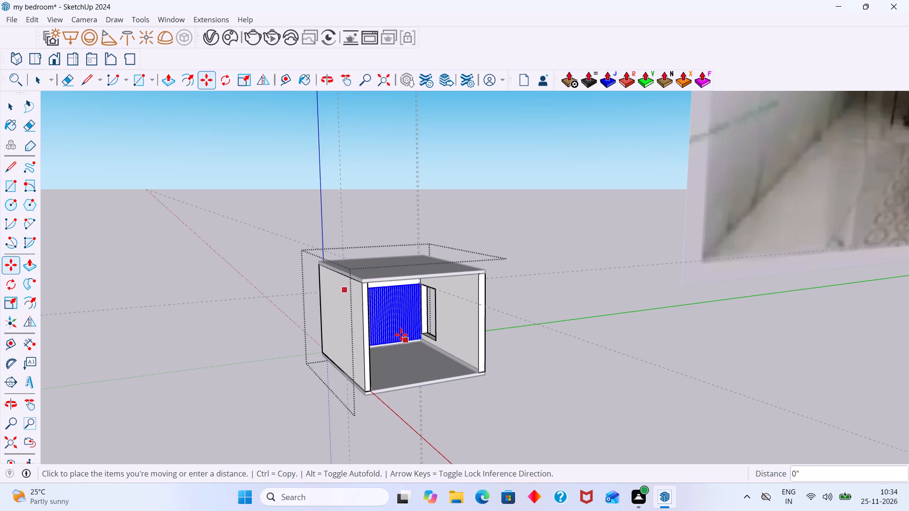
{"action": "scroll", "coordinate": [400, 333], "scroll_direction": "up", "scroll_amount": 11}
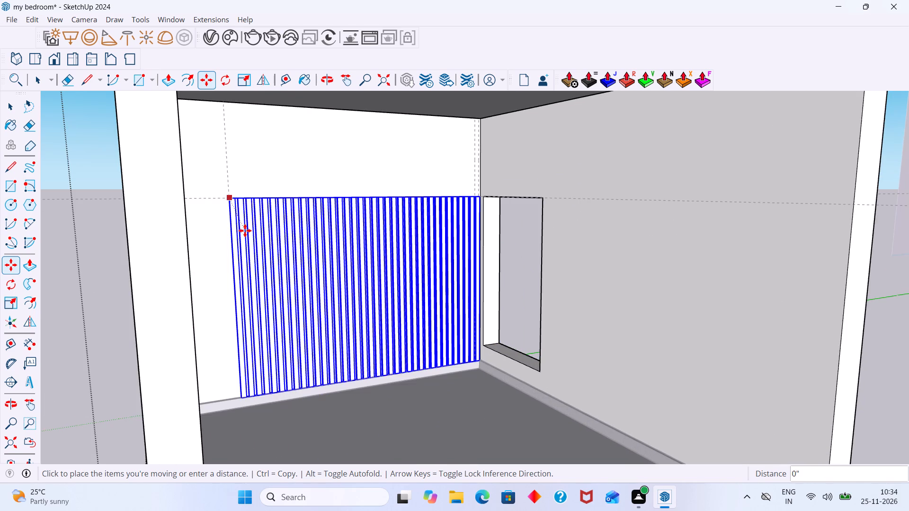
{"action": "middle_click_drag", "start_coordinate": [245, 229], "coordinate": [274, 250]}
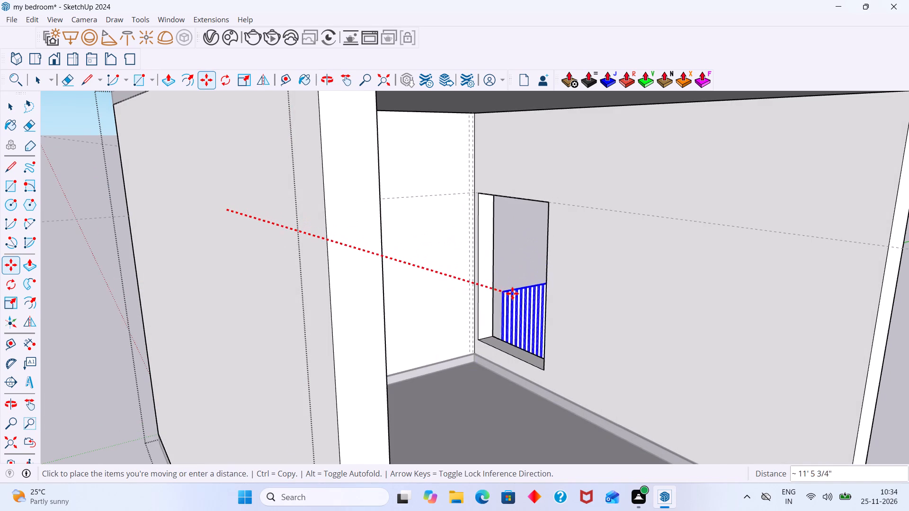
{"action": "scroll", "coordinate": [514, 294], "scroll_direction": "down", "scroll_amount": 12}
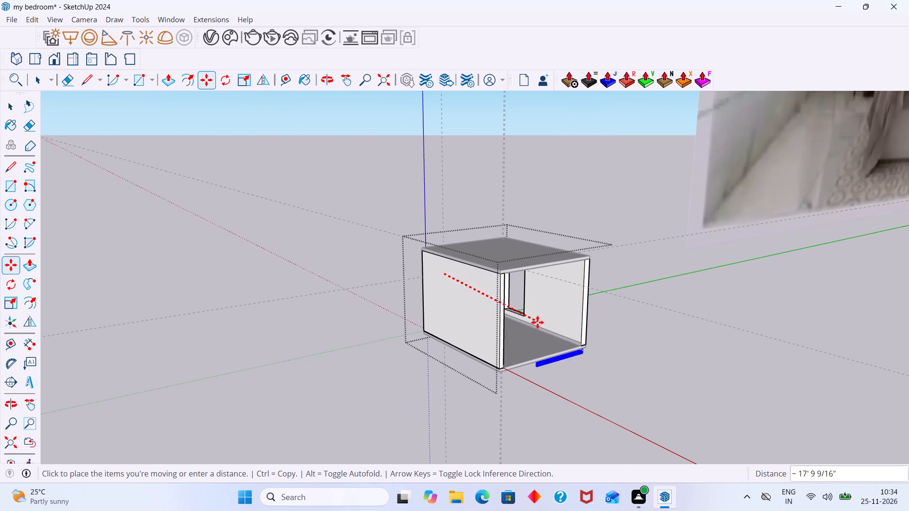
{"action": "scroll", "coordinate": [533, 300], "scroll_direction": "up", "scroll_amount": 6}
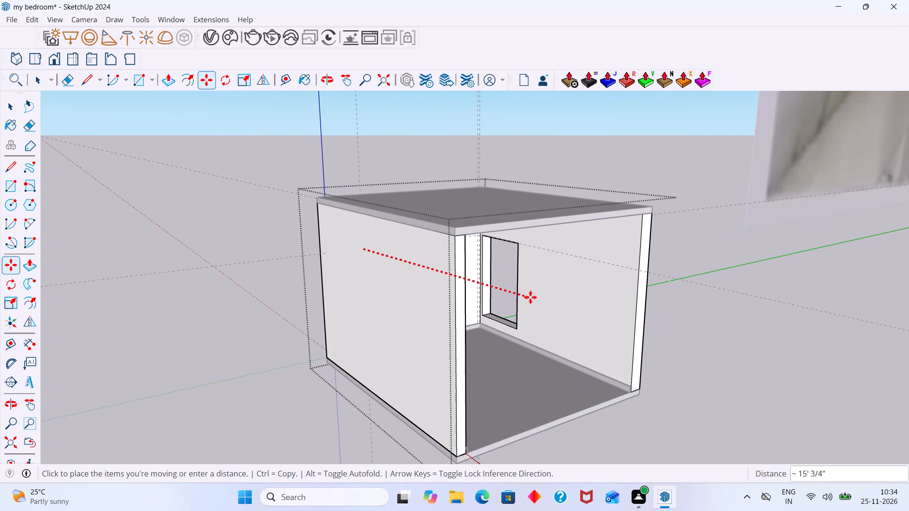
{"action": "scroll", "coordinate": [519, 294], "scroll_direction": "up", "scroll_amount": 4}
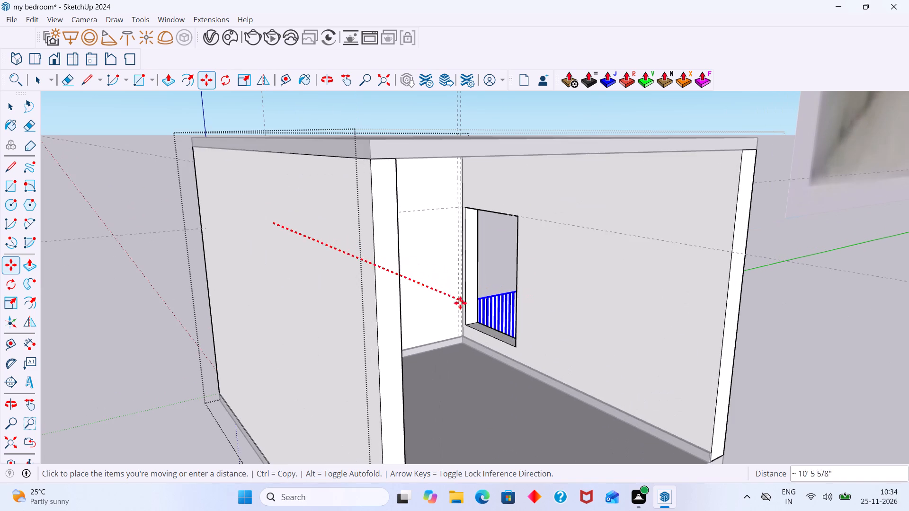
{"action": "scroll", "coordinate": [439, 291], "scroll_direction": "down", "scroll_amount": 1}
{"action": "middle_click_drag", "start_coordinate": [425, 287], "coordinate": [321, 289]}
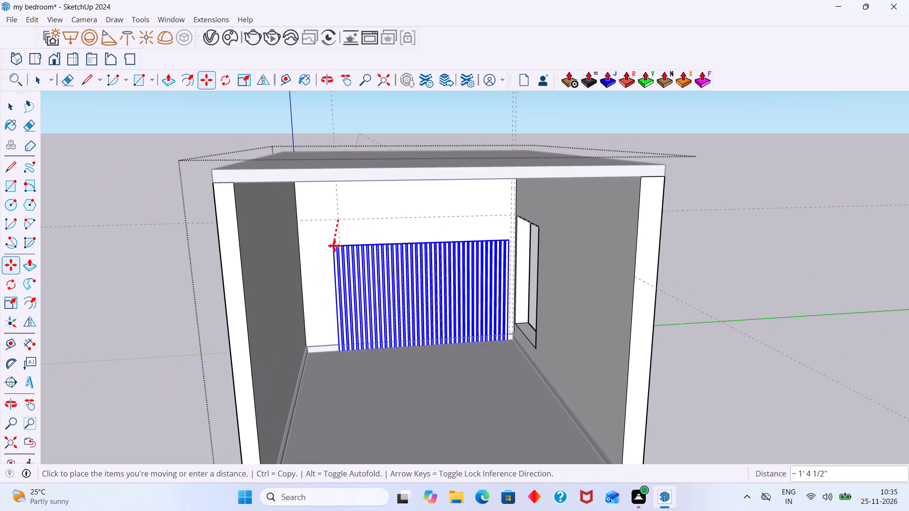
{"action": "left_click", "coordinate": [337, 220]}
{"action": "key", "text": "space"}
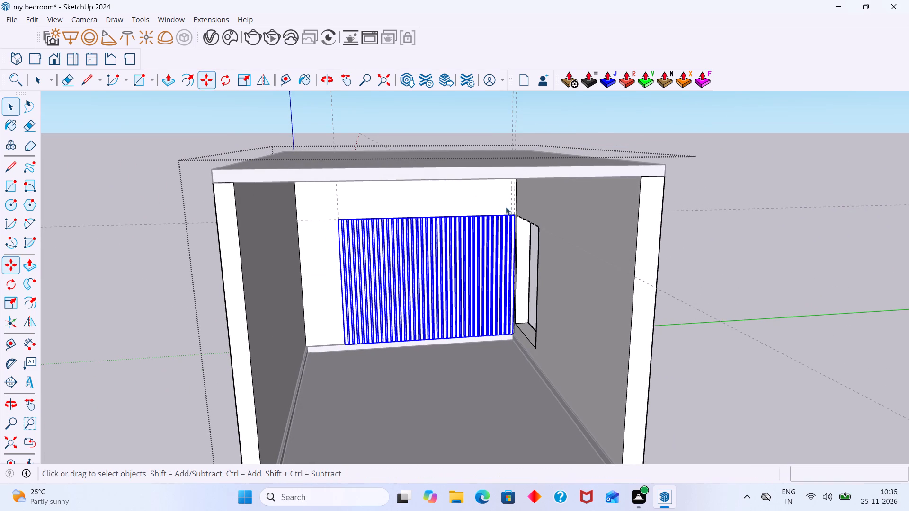
Leave the room group and examine the fluted panel's top edge and end upright against the back wall.
{"action": "left_click", "coordinate": [703, 176]}
{"action": "scroll", "coordinate": [441, 232], "scroll_direction": "up", "scroll_amount": 11}
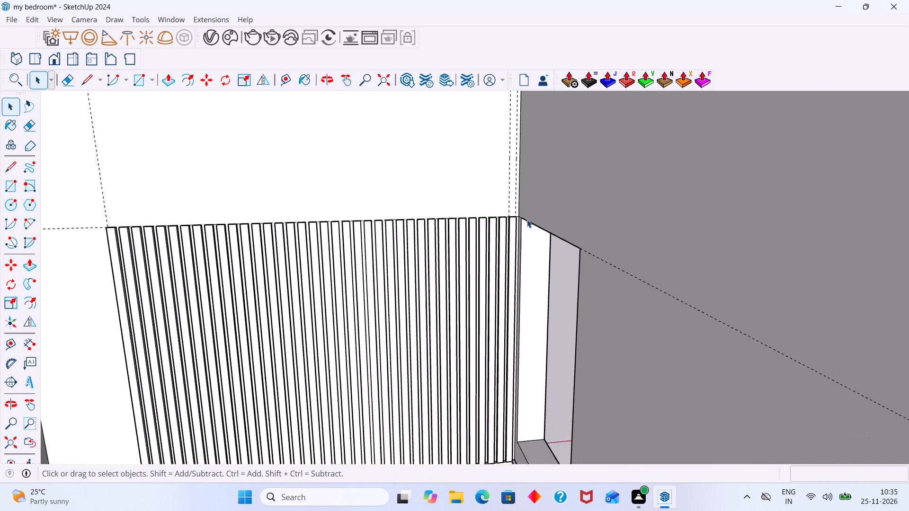
{"action": "scroll", "coordinate": [527, 220], "scroll_direction": "up", "scroll_amount": 6}
{"action": "scroll", "coordinate": [496, 218], "scroll_direction": "down", "scroll_amount": 17}
{"action": "scroll", "coordinate": [247, 277], "scroll_direction": "up", "scroll_amount": 4}
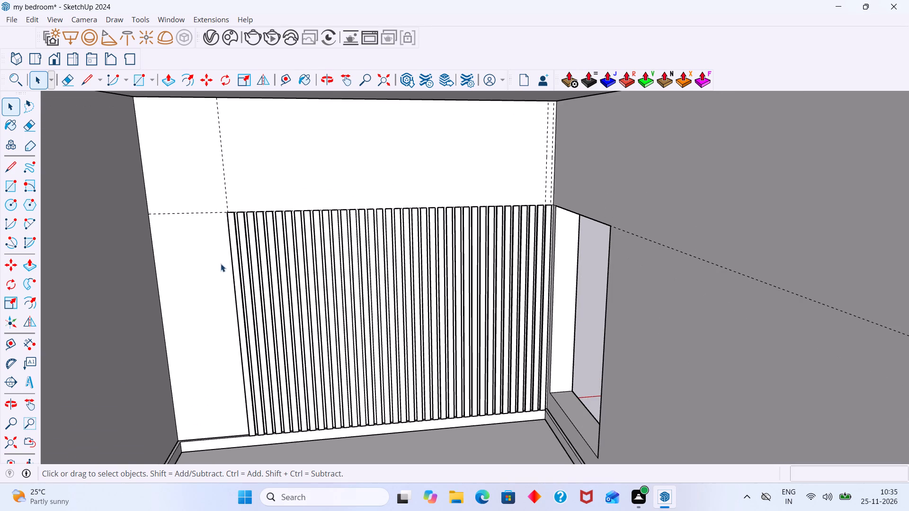
{"action": "middle_click_drag", "start_coordinate": [264, 249], "coordinate": [297, 253]}
{"action": "scroll", "coordinate": [225, 245], "scroll_direction": "up", "scroll_amount": 4}
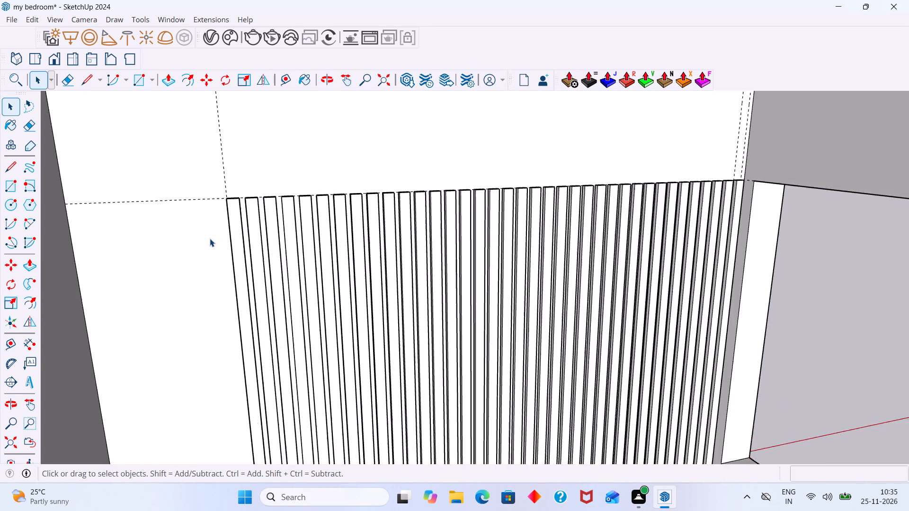
{"action": "scroll", "coordinate": [210, 238], "scroll_direction": "up", "scroll_amount": 6}
{"action": "middle_click_drag", "start_coordinate": [269, 222], "coordinate": [330, 229]}
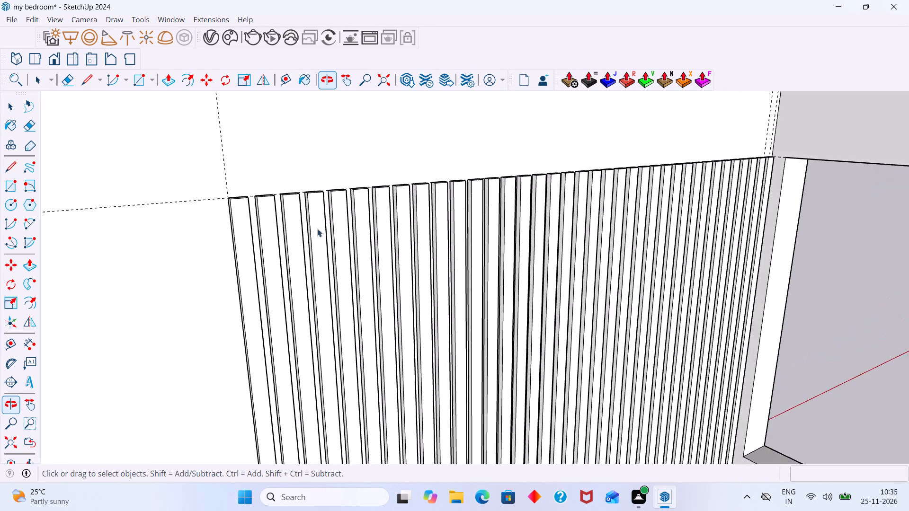
{"action": "scroll", "coordinate": [243, 225], "scroll_direction": "up", "scroll_amount": 10}
{"action": "middle_click_drag", "start_coordinate": [177, 234], "coordinate": [269, 262]}
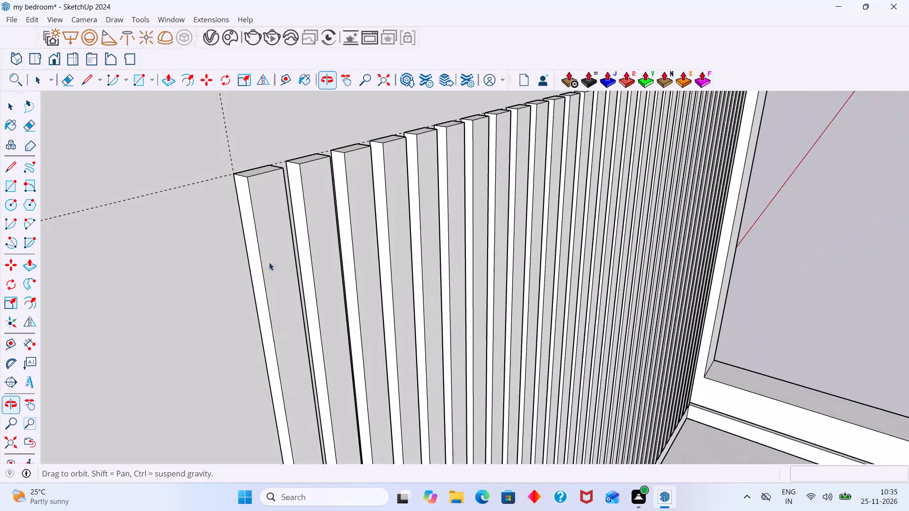
{"action": "middle_click_drag", "start_coordinate": [269, 262], "coordinate": [269, 270]}
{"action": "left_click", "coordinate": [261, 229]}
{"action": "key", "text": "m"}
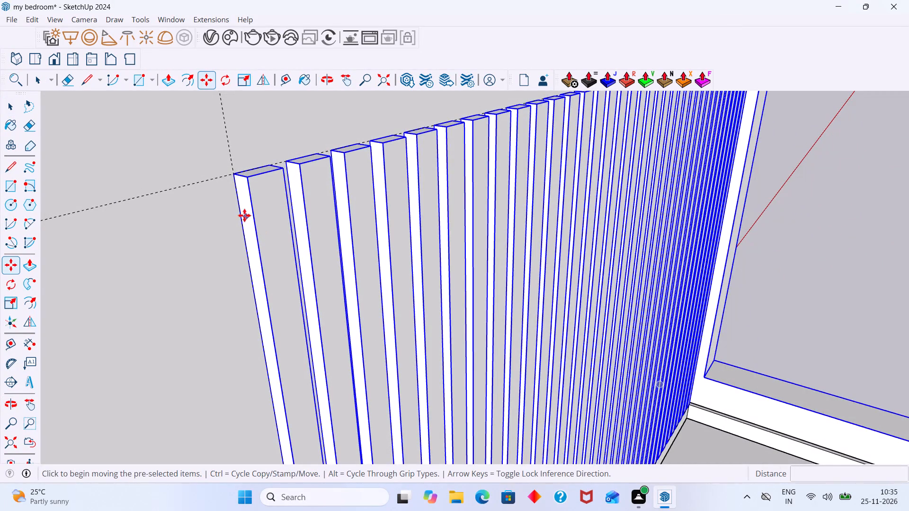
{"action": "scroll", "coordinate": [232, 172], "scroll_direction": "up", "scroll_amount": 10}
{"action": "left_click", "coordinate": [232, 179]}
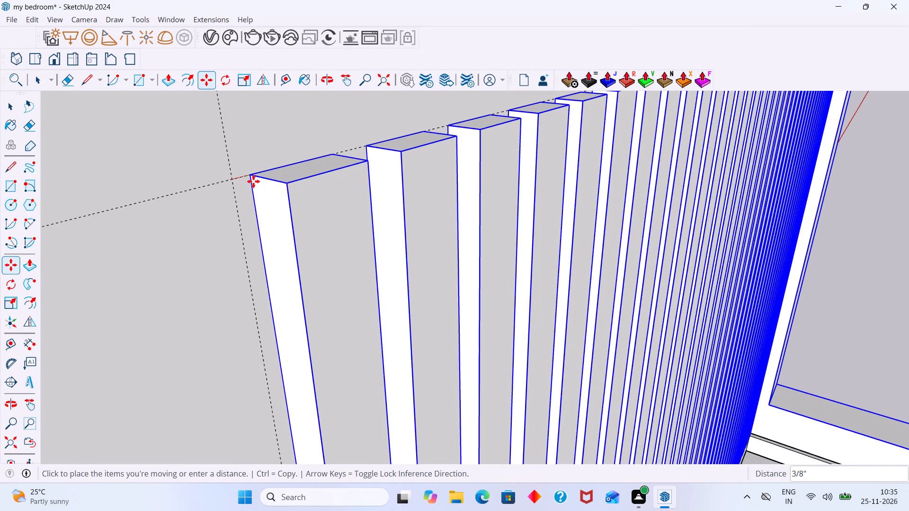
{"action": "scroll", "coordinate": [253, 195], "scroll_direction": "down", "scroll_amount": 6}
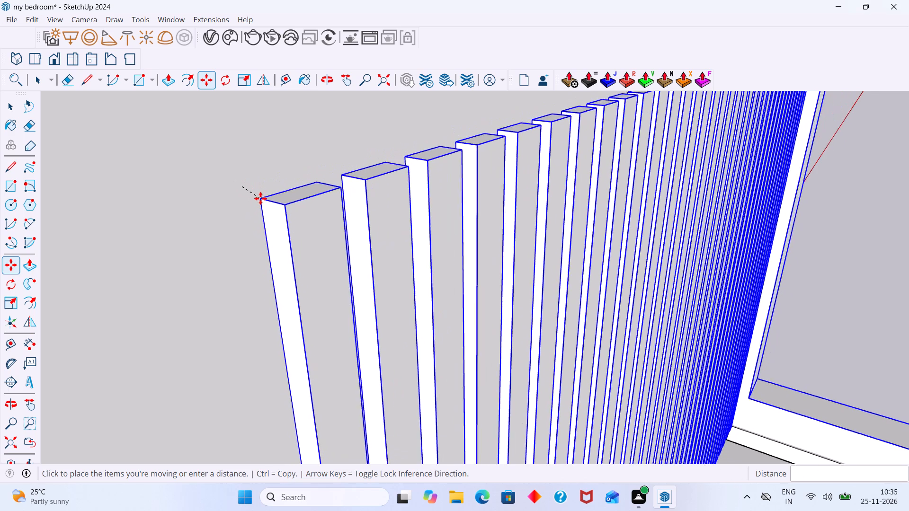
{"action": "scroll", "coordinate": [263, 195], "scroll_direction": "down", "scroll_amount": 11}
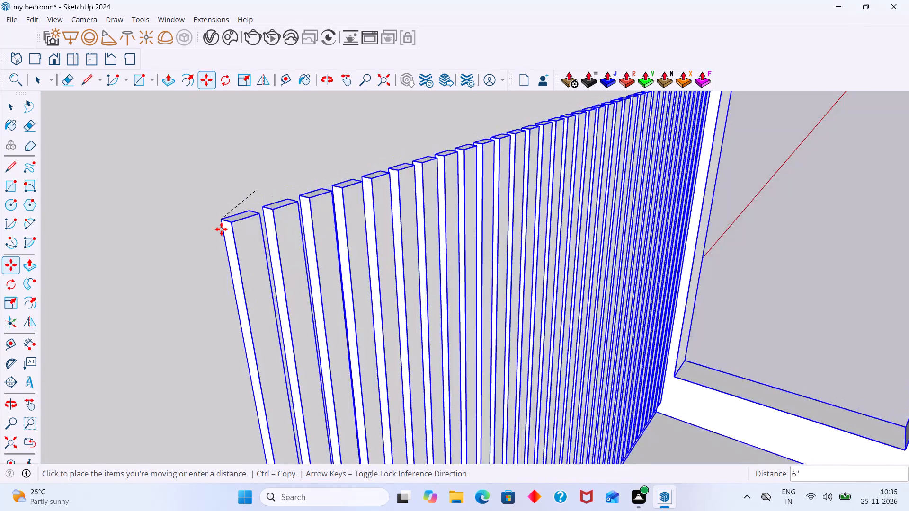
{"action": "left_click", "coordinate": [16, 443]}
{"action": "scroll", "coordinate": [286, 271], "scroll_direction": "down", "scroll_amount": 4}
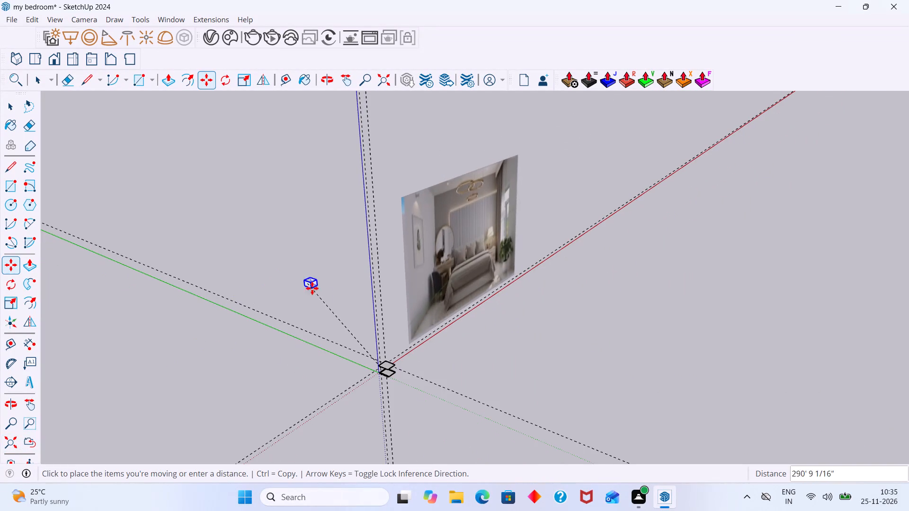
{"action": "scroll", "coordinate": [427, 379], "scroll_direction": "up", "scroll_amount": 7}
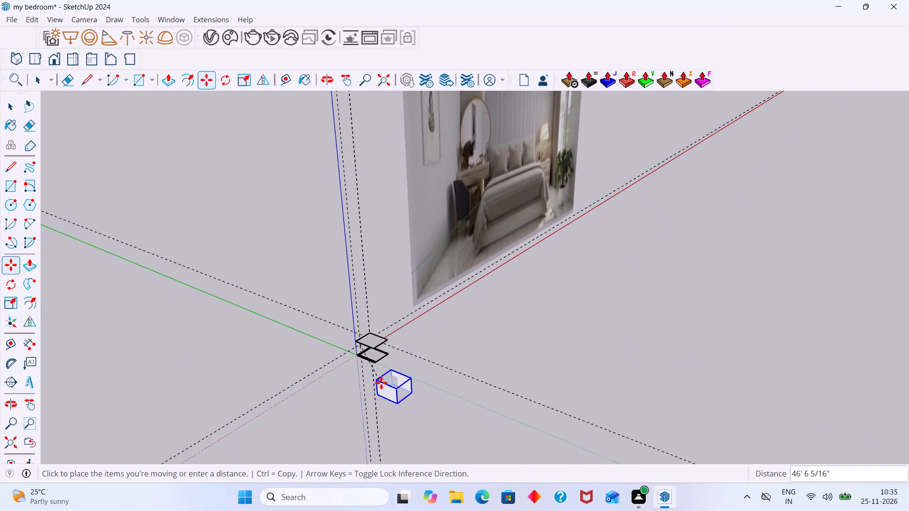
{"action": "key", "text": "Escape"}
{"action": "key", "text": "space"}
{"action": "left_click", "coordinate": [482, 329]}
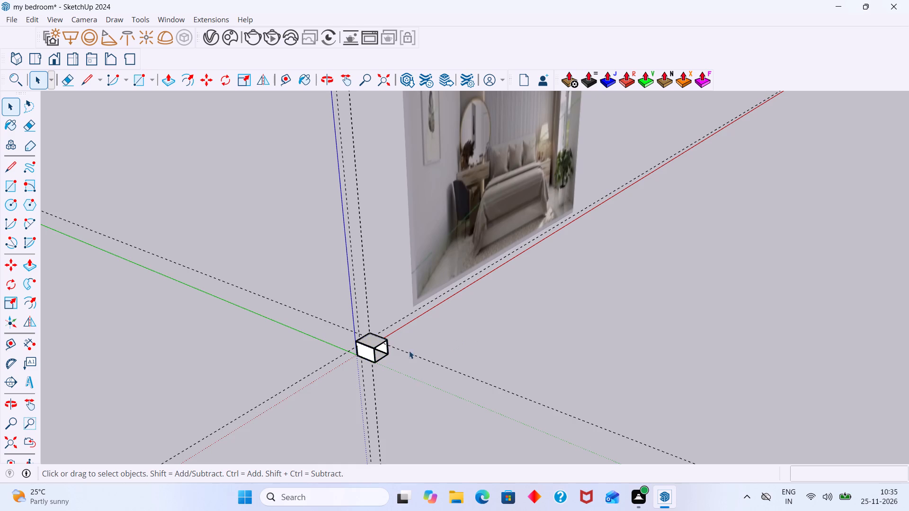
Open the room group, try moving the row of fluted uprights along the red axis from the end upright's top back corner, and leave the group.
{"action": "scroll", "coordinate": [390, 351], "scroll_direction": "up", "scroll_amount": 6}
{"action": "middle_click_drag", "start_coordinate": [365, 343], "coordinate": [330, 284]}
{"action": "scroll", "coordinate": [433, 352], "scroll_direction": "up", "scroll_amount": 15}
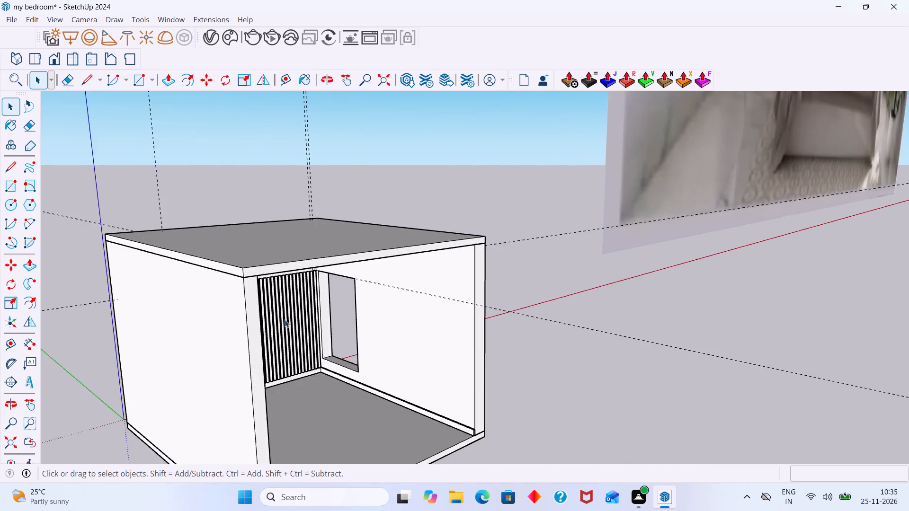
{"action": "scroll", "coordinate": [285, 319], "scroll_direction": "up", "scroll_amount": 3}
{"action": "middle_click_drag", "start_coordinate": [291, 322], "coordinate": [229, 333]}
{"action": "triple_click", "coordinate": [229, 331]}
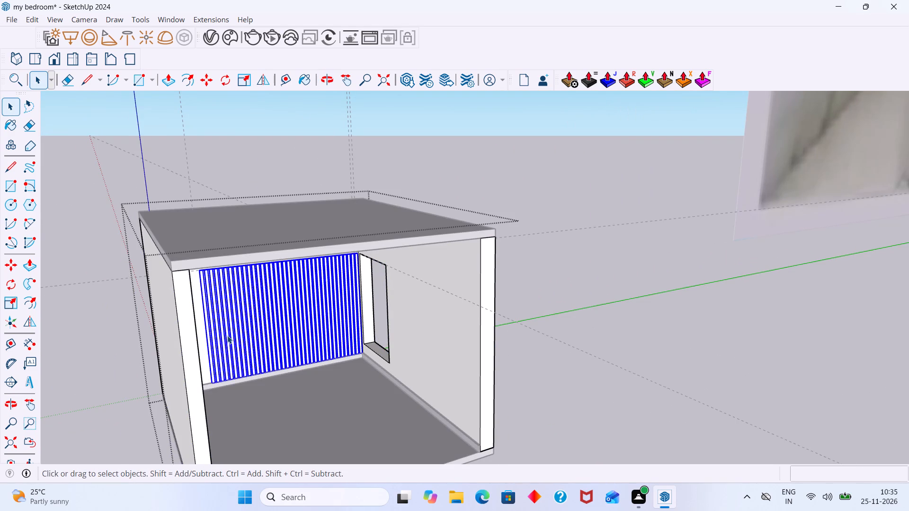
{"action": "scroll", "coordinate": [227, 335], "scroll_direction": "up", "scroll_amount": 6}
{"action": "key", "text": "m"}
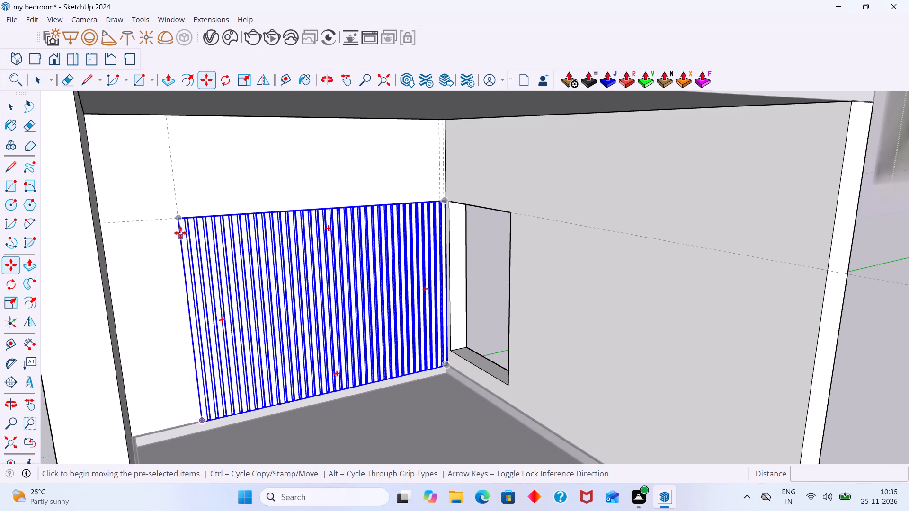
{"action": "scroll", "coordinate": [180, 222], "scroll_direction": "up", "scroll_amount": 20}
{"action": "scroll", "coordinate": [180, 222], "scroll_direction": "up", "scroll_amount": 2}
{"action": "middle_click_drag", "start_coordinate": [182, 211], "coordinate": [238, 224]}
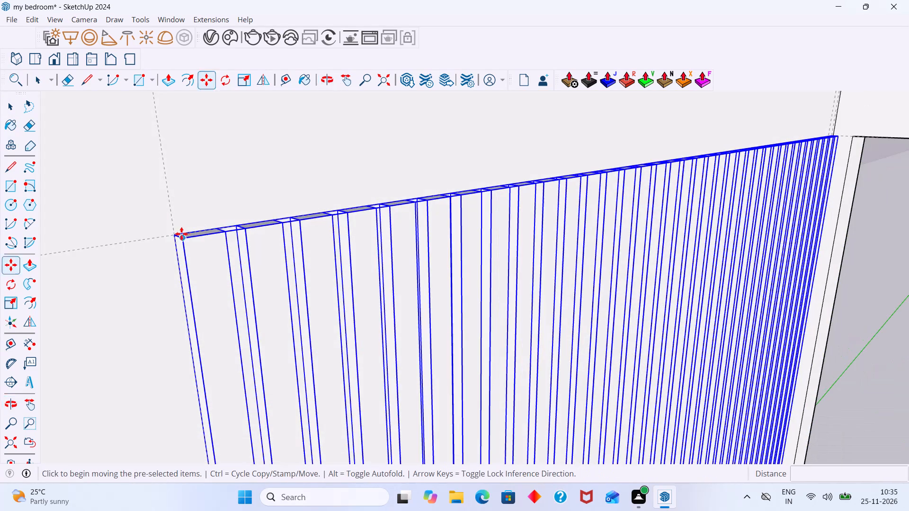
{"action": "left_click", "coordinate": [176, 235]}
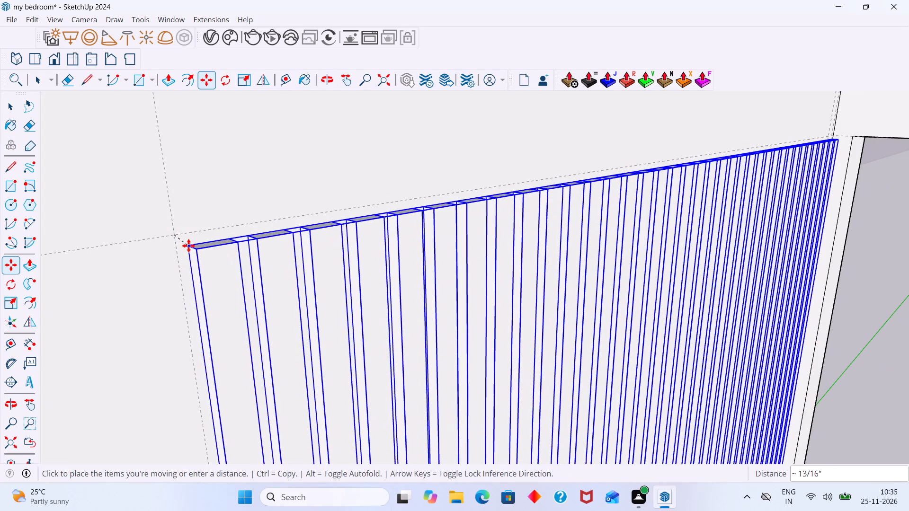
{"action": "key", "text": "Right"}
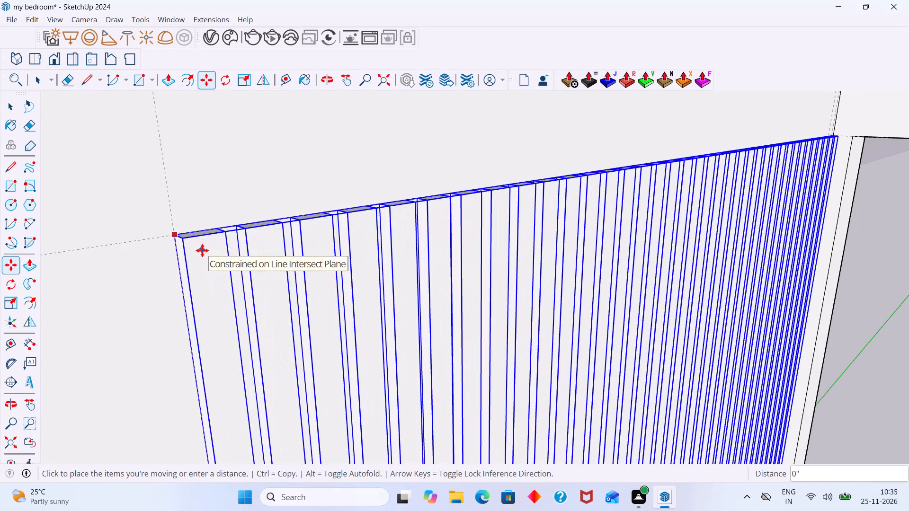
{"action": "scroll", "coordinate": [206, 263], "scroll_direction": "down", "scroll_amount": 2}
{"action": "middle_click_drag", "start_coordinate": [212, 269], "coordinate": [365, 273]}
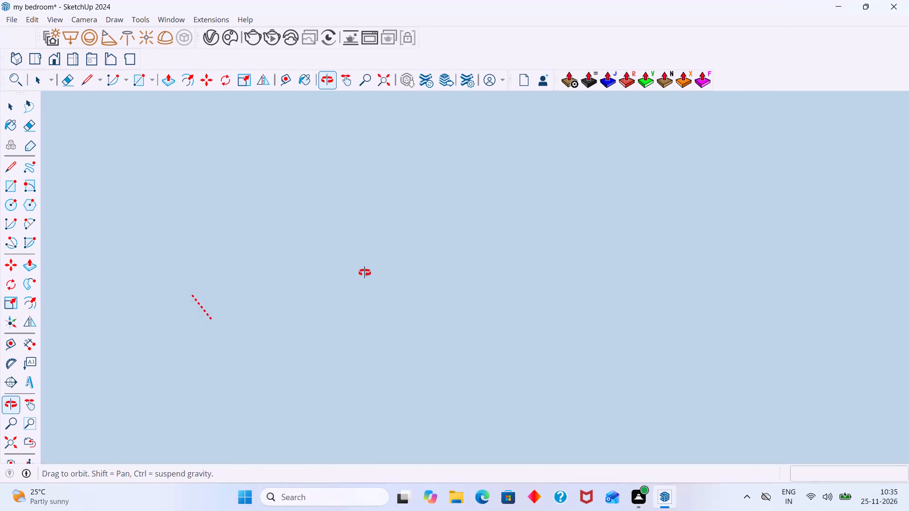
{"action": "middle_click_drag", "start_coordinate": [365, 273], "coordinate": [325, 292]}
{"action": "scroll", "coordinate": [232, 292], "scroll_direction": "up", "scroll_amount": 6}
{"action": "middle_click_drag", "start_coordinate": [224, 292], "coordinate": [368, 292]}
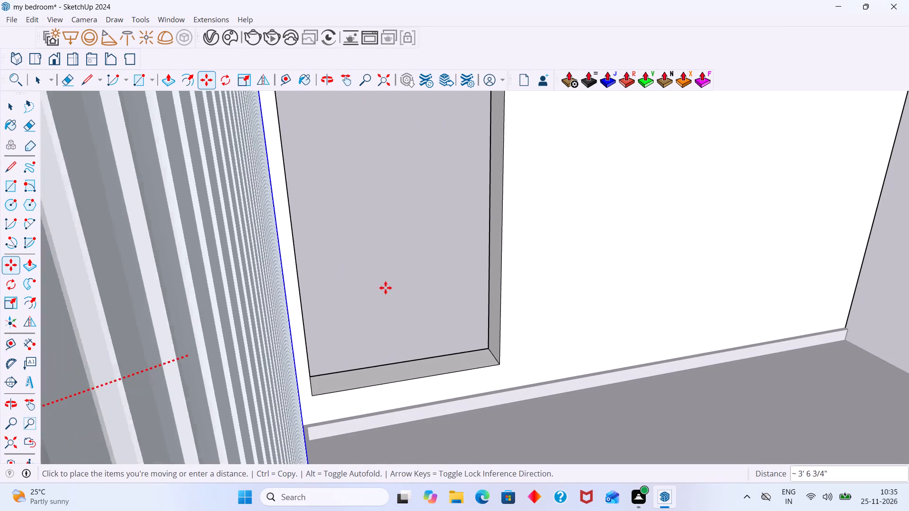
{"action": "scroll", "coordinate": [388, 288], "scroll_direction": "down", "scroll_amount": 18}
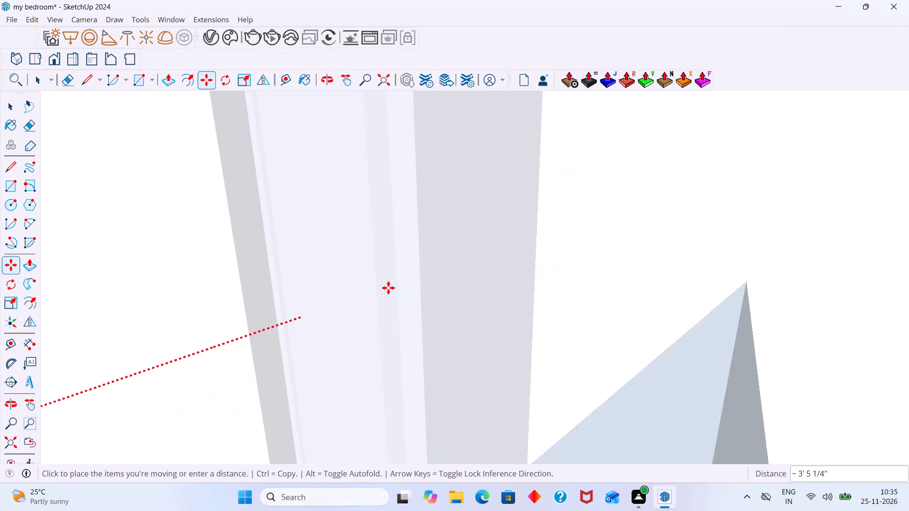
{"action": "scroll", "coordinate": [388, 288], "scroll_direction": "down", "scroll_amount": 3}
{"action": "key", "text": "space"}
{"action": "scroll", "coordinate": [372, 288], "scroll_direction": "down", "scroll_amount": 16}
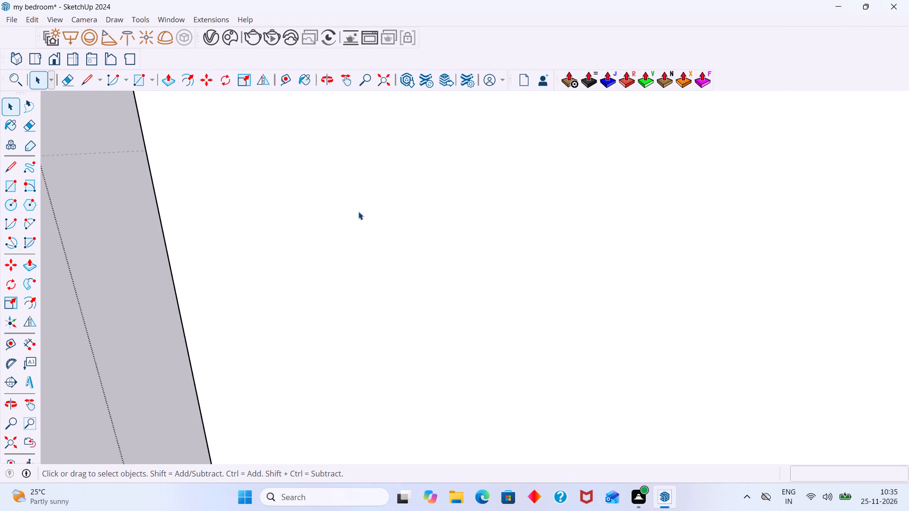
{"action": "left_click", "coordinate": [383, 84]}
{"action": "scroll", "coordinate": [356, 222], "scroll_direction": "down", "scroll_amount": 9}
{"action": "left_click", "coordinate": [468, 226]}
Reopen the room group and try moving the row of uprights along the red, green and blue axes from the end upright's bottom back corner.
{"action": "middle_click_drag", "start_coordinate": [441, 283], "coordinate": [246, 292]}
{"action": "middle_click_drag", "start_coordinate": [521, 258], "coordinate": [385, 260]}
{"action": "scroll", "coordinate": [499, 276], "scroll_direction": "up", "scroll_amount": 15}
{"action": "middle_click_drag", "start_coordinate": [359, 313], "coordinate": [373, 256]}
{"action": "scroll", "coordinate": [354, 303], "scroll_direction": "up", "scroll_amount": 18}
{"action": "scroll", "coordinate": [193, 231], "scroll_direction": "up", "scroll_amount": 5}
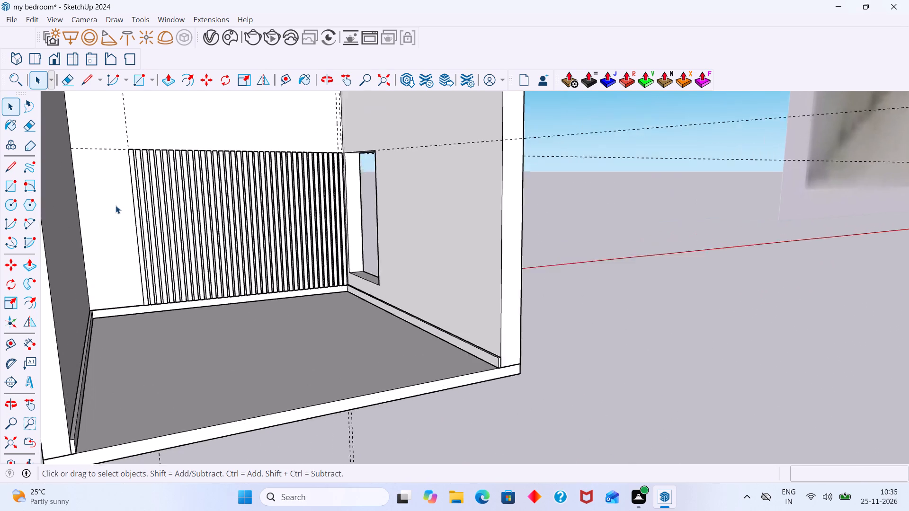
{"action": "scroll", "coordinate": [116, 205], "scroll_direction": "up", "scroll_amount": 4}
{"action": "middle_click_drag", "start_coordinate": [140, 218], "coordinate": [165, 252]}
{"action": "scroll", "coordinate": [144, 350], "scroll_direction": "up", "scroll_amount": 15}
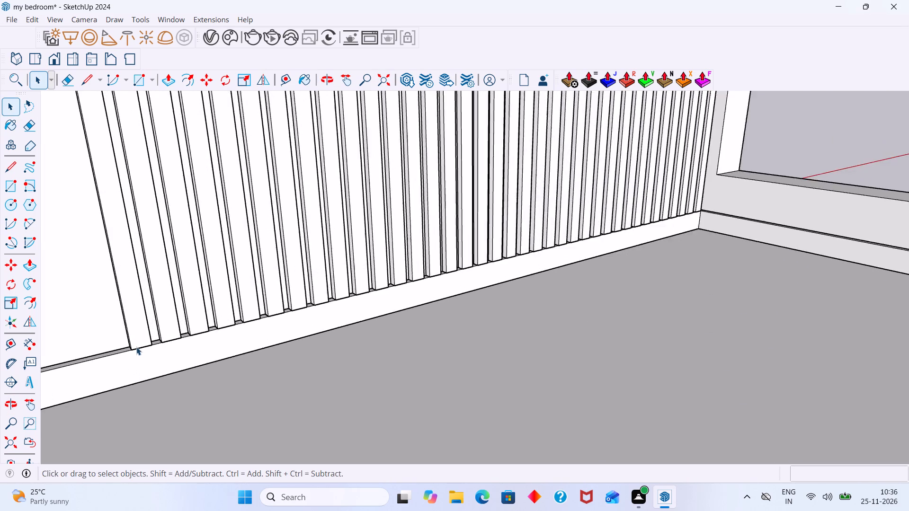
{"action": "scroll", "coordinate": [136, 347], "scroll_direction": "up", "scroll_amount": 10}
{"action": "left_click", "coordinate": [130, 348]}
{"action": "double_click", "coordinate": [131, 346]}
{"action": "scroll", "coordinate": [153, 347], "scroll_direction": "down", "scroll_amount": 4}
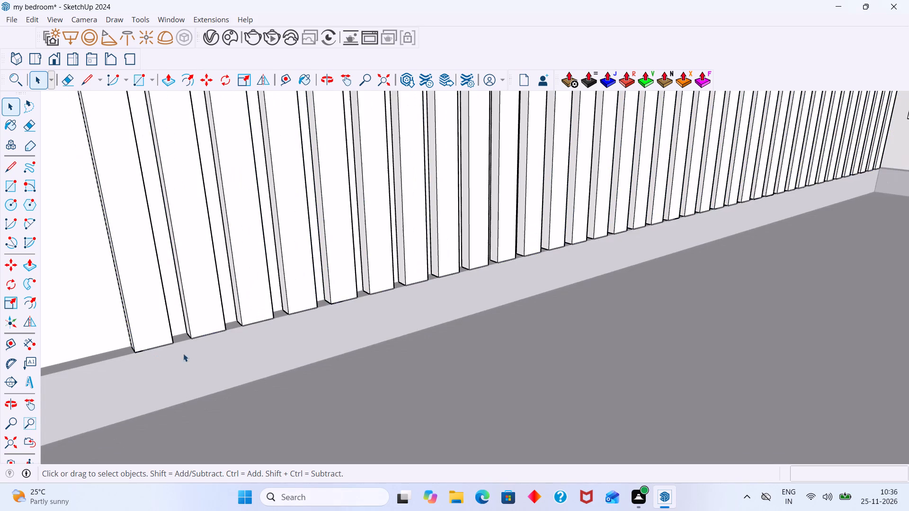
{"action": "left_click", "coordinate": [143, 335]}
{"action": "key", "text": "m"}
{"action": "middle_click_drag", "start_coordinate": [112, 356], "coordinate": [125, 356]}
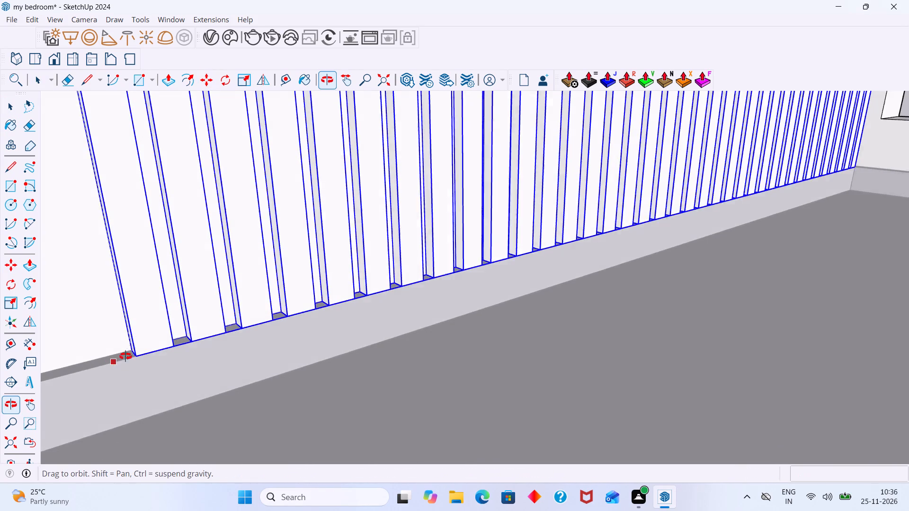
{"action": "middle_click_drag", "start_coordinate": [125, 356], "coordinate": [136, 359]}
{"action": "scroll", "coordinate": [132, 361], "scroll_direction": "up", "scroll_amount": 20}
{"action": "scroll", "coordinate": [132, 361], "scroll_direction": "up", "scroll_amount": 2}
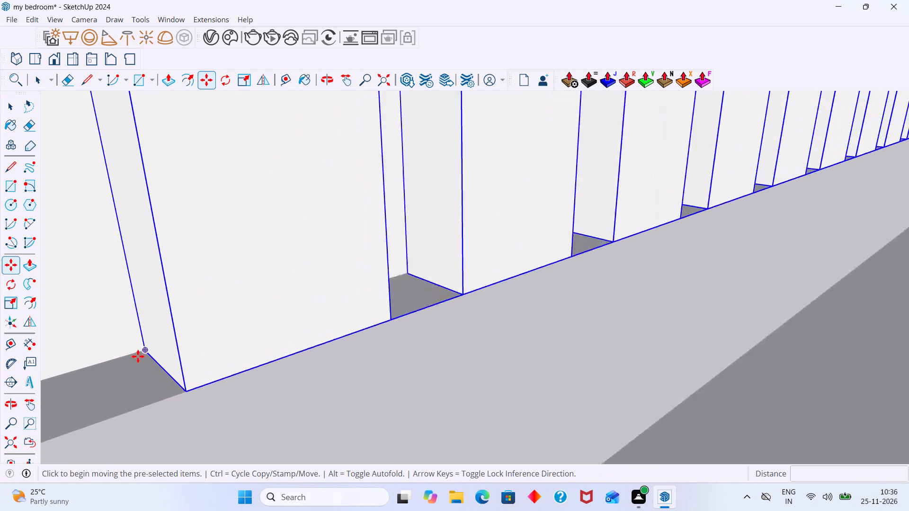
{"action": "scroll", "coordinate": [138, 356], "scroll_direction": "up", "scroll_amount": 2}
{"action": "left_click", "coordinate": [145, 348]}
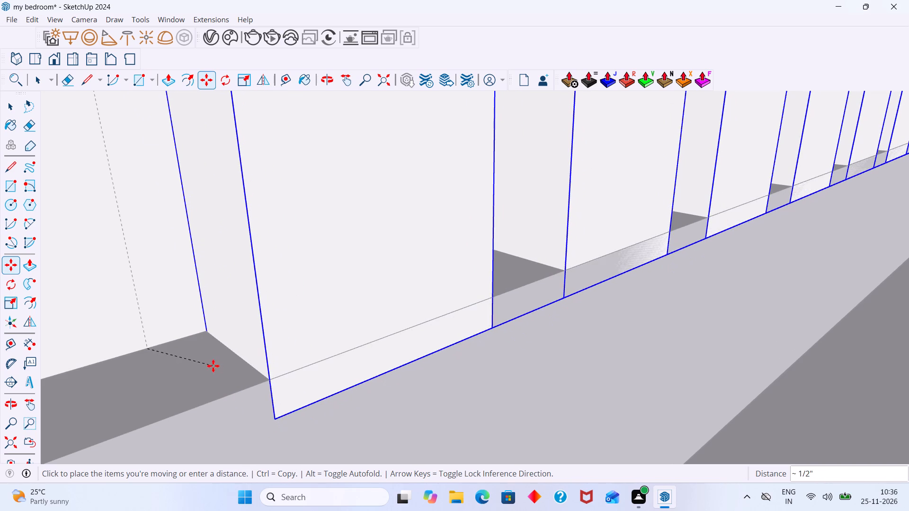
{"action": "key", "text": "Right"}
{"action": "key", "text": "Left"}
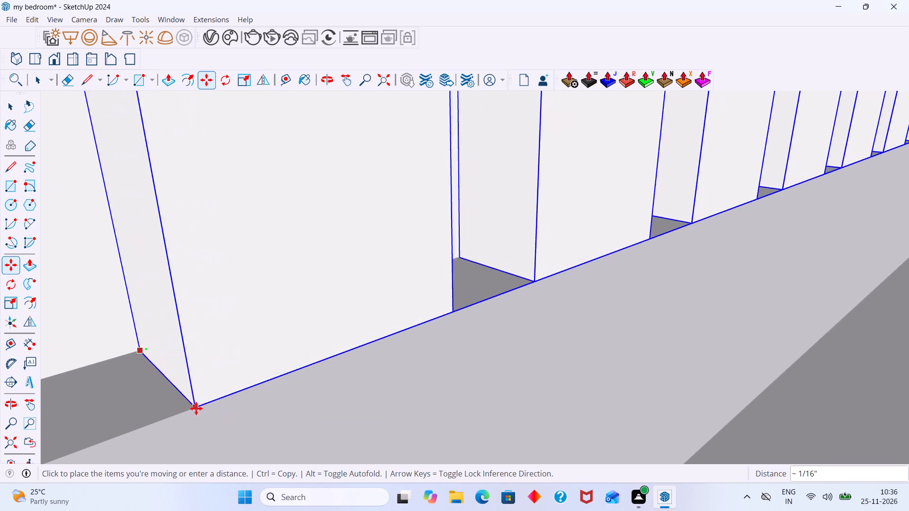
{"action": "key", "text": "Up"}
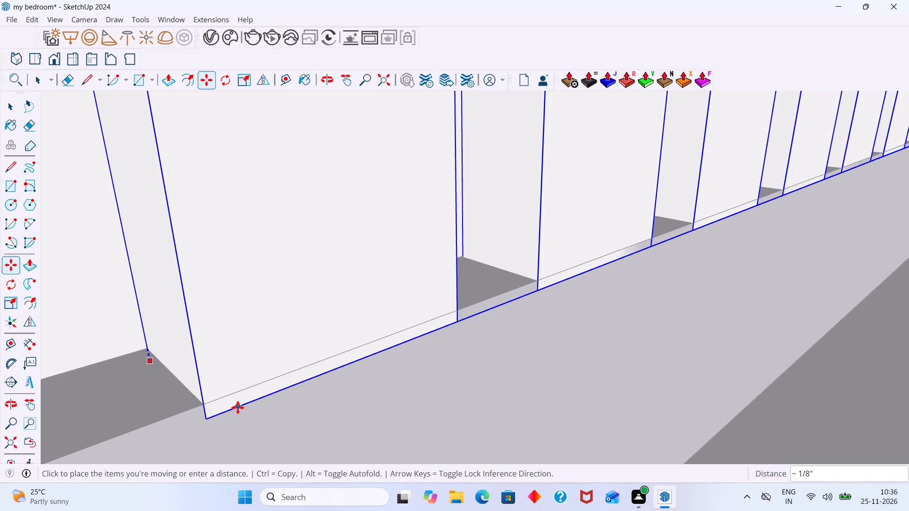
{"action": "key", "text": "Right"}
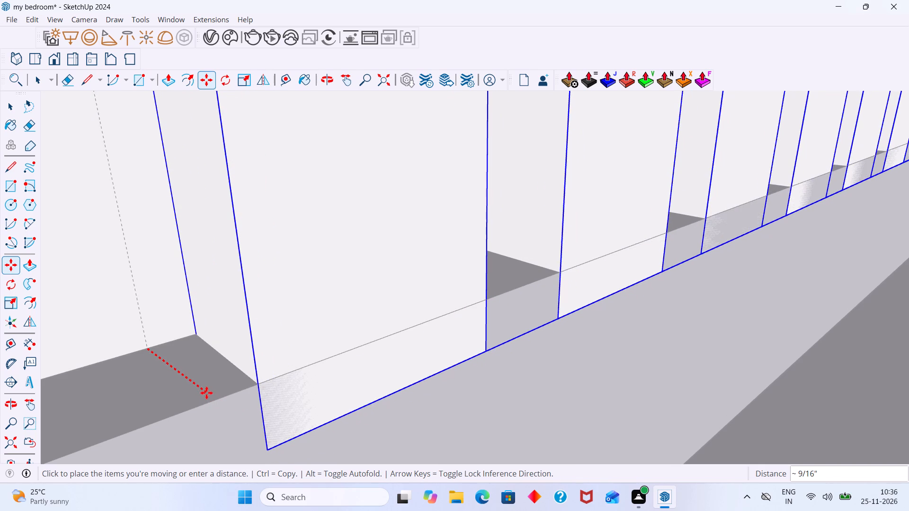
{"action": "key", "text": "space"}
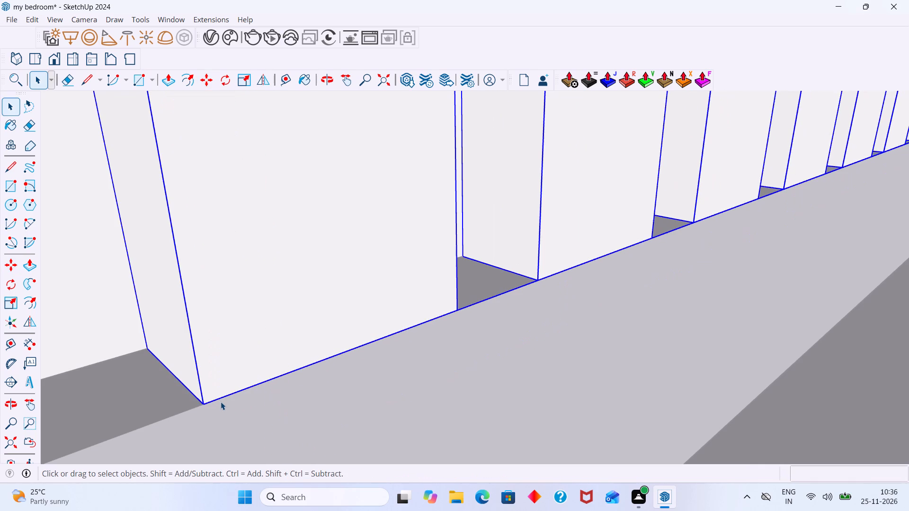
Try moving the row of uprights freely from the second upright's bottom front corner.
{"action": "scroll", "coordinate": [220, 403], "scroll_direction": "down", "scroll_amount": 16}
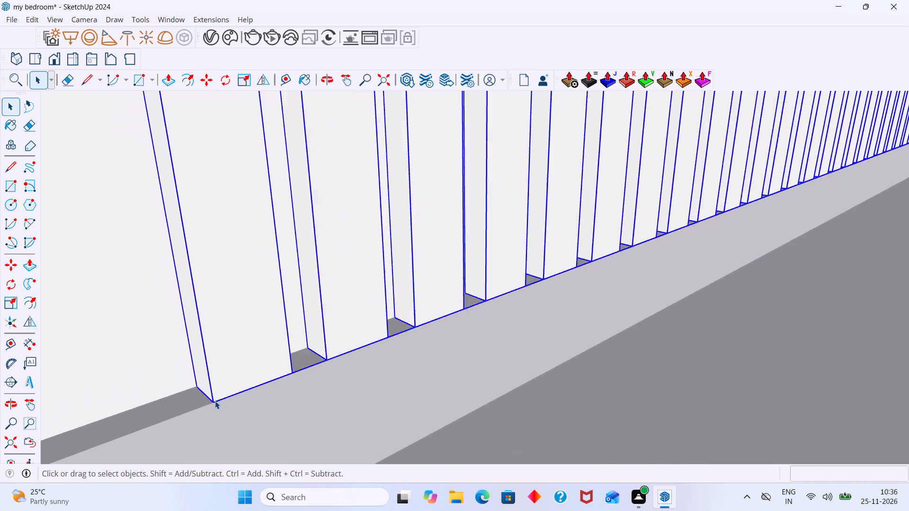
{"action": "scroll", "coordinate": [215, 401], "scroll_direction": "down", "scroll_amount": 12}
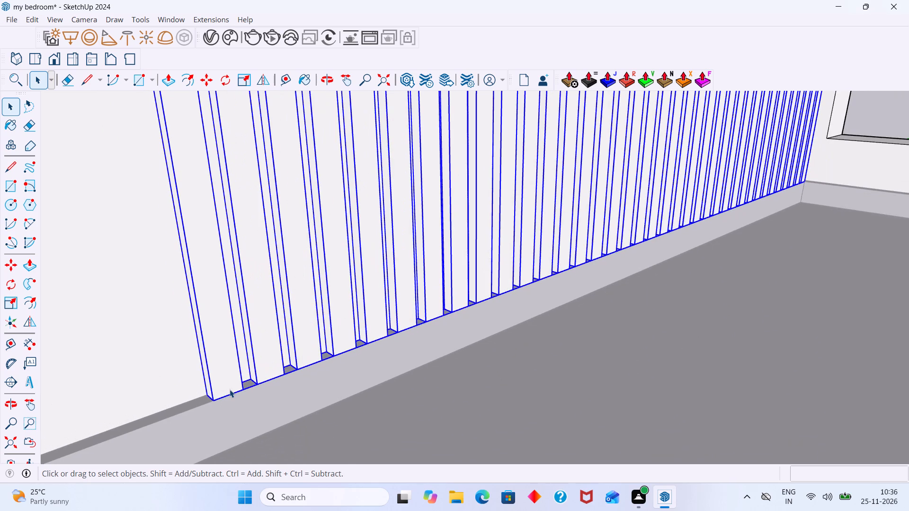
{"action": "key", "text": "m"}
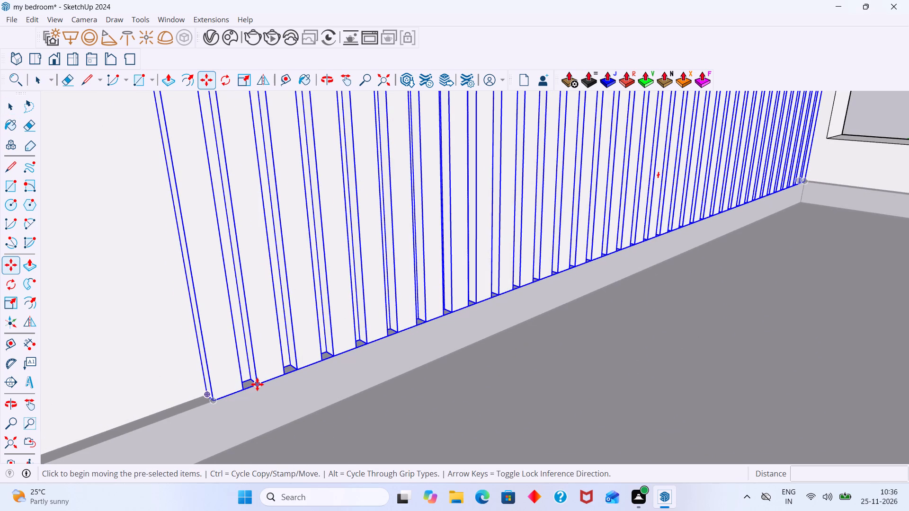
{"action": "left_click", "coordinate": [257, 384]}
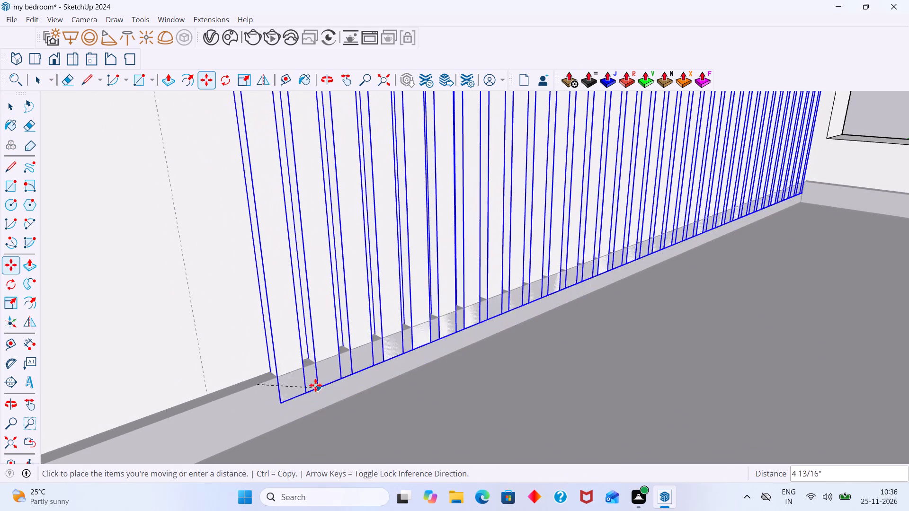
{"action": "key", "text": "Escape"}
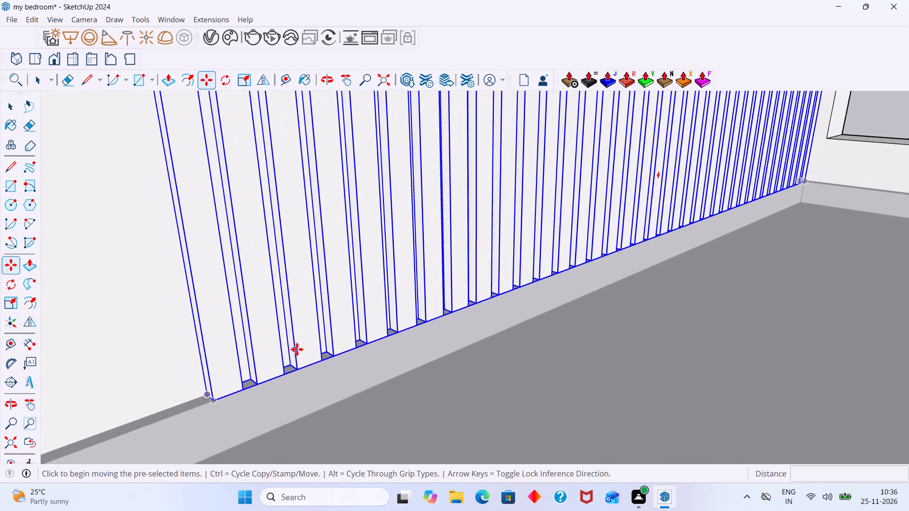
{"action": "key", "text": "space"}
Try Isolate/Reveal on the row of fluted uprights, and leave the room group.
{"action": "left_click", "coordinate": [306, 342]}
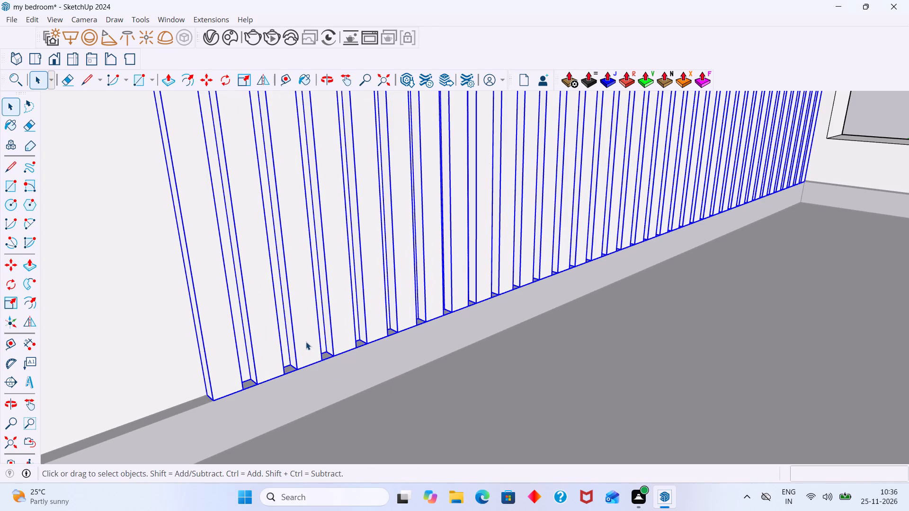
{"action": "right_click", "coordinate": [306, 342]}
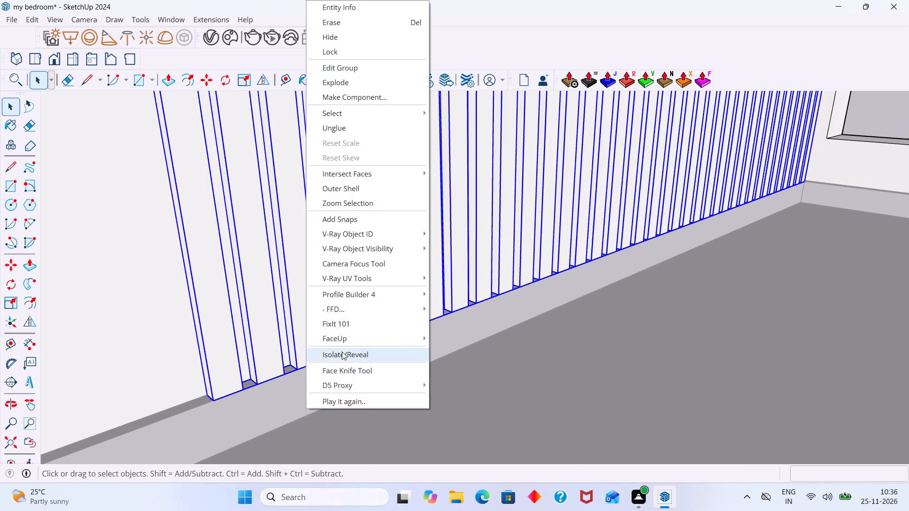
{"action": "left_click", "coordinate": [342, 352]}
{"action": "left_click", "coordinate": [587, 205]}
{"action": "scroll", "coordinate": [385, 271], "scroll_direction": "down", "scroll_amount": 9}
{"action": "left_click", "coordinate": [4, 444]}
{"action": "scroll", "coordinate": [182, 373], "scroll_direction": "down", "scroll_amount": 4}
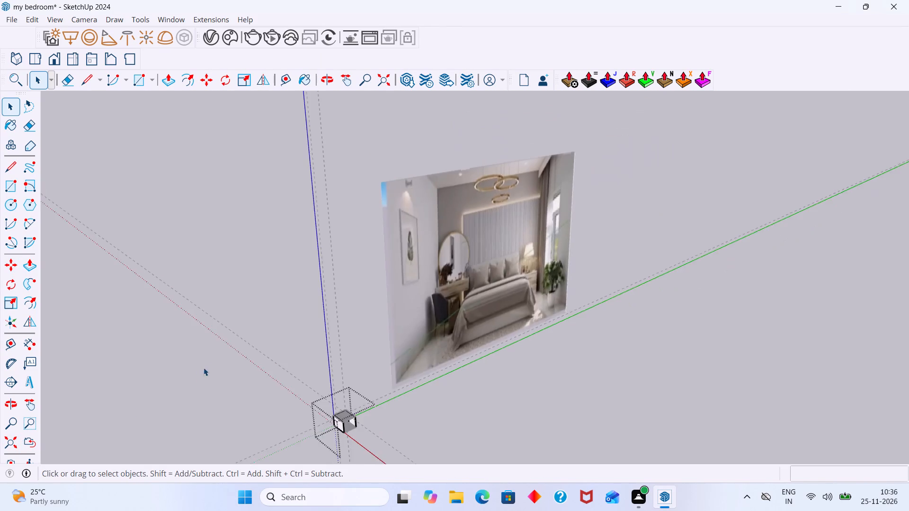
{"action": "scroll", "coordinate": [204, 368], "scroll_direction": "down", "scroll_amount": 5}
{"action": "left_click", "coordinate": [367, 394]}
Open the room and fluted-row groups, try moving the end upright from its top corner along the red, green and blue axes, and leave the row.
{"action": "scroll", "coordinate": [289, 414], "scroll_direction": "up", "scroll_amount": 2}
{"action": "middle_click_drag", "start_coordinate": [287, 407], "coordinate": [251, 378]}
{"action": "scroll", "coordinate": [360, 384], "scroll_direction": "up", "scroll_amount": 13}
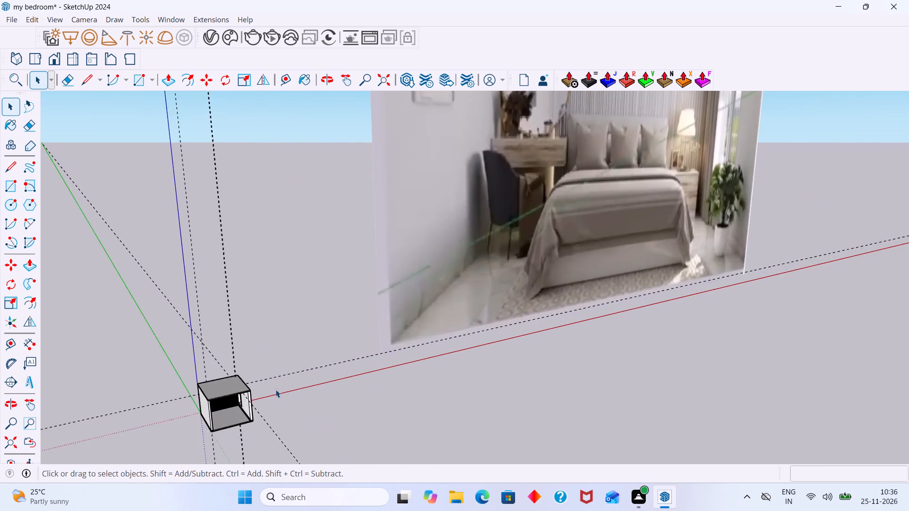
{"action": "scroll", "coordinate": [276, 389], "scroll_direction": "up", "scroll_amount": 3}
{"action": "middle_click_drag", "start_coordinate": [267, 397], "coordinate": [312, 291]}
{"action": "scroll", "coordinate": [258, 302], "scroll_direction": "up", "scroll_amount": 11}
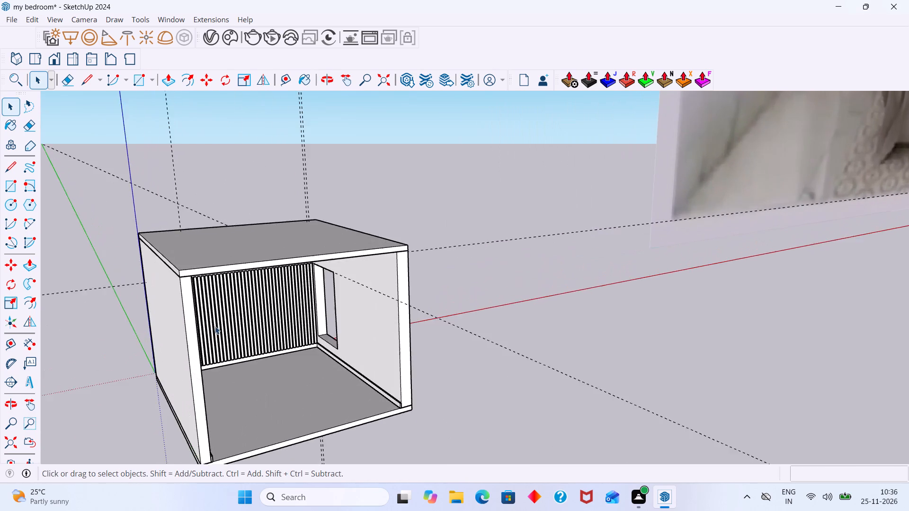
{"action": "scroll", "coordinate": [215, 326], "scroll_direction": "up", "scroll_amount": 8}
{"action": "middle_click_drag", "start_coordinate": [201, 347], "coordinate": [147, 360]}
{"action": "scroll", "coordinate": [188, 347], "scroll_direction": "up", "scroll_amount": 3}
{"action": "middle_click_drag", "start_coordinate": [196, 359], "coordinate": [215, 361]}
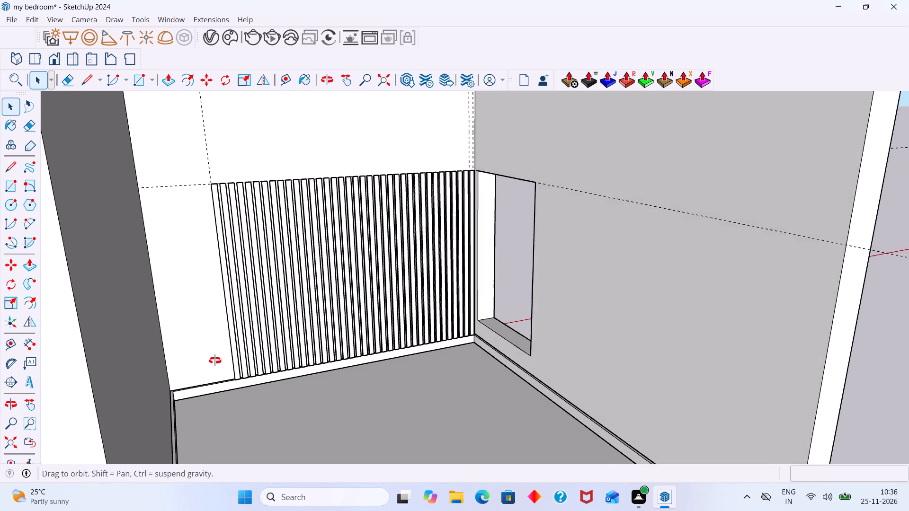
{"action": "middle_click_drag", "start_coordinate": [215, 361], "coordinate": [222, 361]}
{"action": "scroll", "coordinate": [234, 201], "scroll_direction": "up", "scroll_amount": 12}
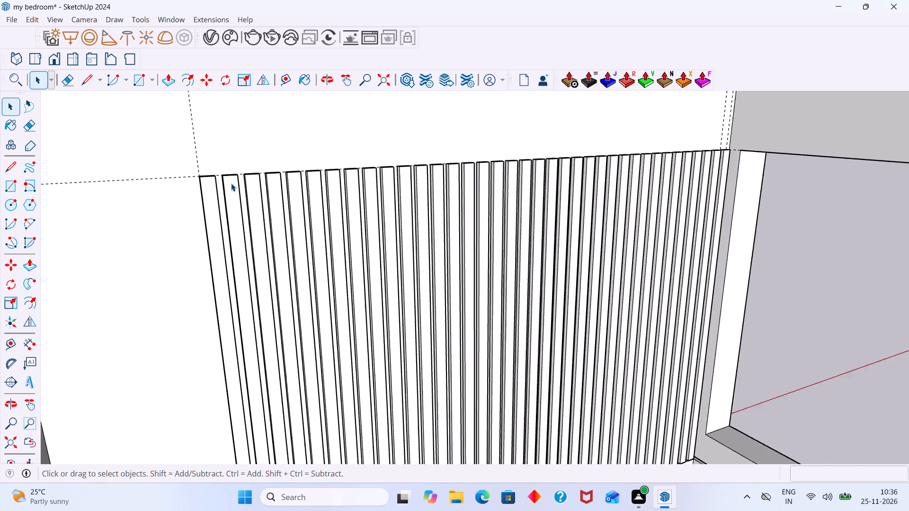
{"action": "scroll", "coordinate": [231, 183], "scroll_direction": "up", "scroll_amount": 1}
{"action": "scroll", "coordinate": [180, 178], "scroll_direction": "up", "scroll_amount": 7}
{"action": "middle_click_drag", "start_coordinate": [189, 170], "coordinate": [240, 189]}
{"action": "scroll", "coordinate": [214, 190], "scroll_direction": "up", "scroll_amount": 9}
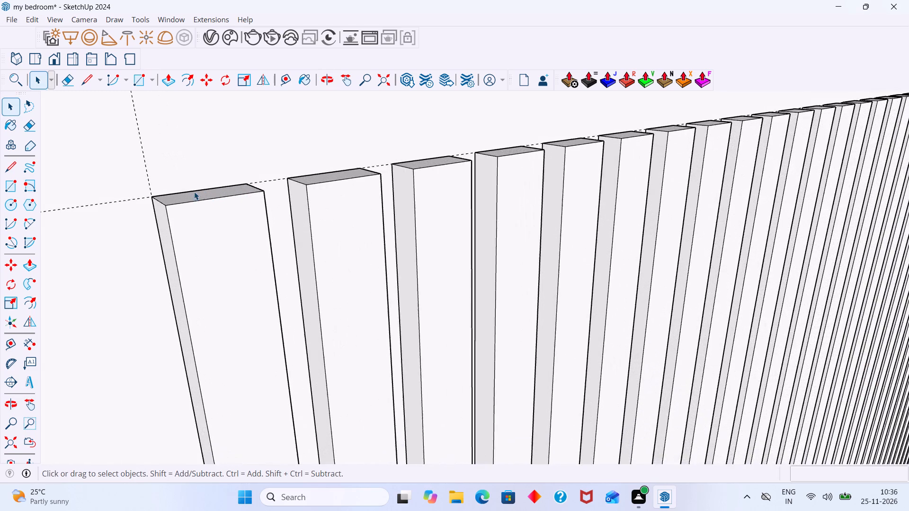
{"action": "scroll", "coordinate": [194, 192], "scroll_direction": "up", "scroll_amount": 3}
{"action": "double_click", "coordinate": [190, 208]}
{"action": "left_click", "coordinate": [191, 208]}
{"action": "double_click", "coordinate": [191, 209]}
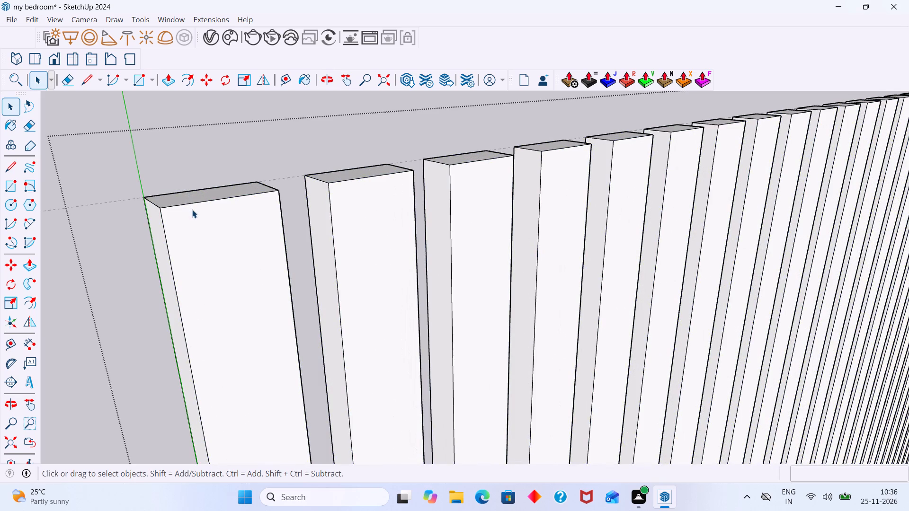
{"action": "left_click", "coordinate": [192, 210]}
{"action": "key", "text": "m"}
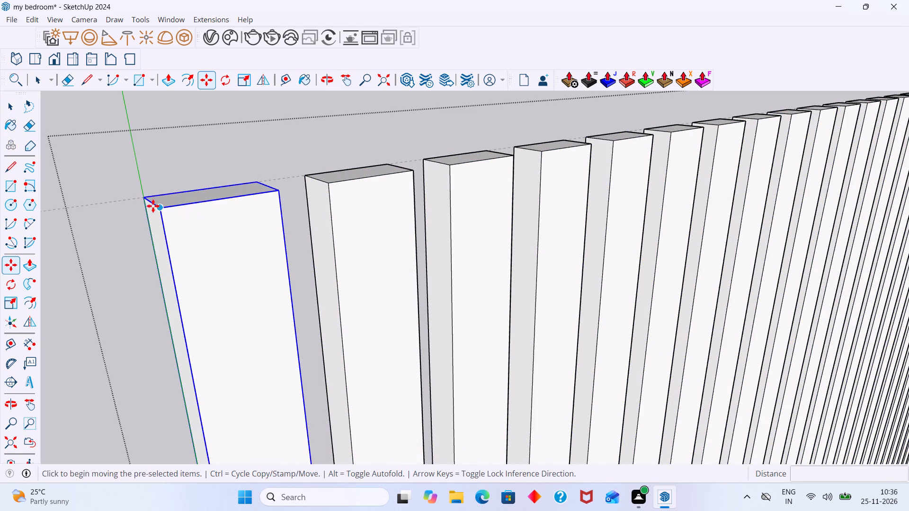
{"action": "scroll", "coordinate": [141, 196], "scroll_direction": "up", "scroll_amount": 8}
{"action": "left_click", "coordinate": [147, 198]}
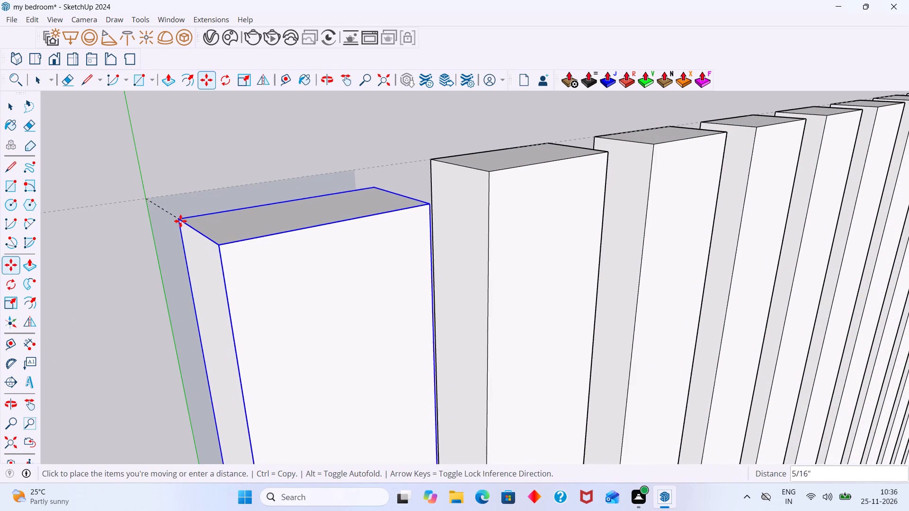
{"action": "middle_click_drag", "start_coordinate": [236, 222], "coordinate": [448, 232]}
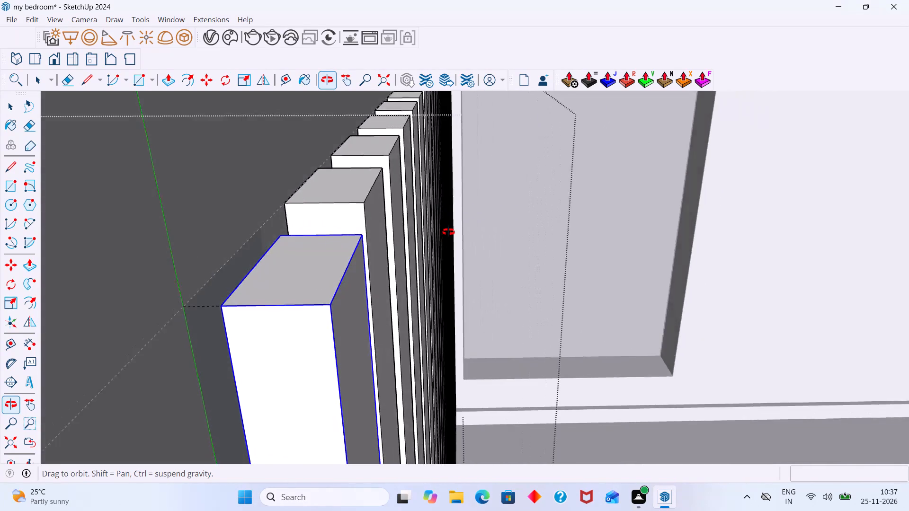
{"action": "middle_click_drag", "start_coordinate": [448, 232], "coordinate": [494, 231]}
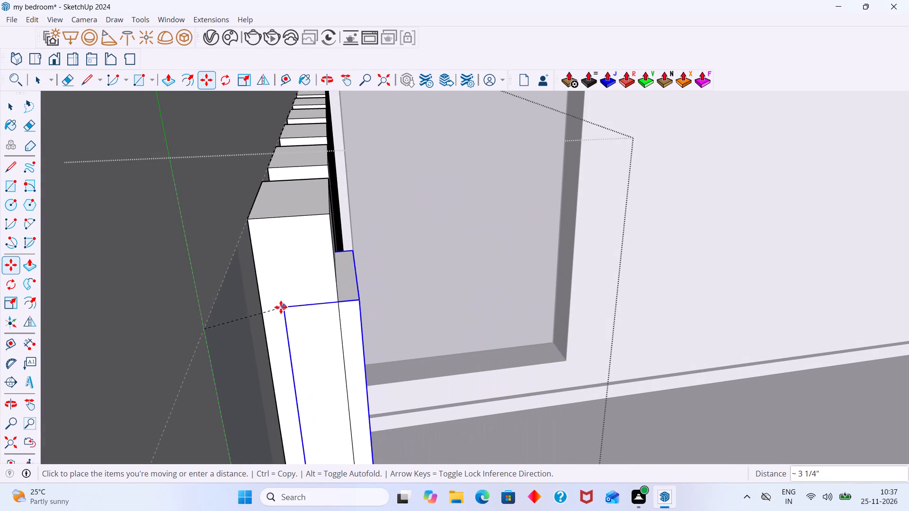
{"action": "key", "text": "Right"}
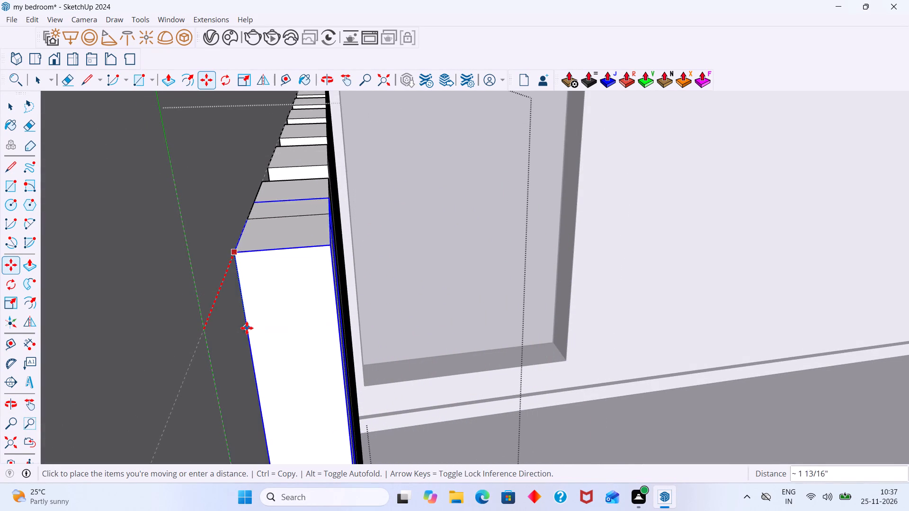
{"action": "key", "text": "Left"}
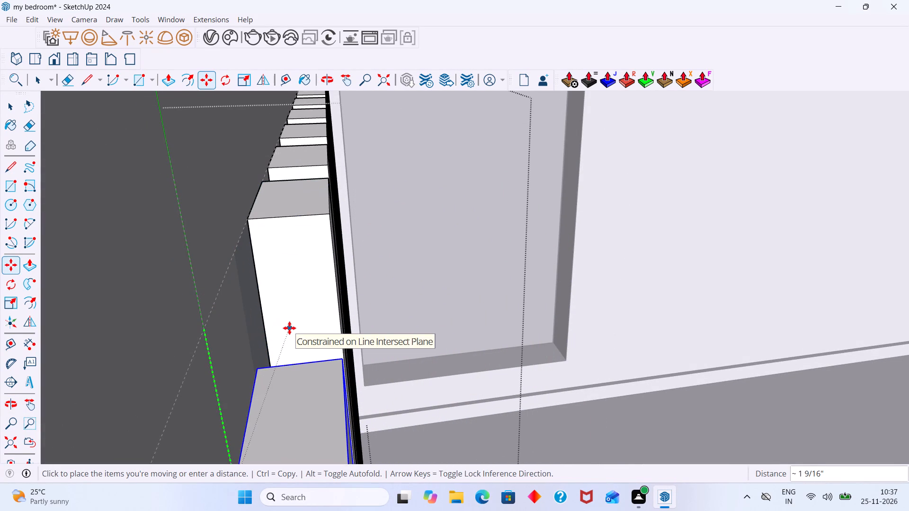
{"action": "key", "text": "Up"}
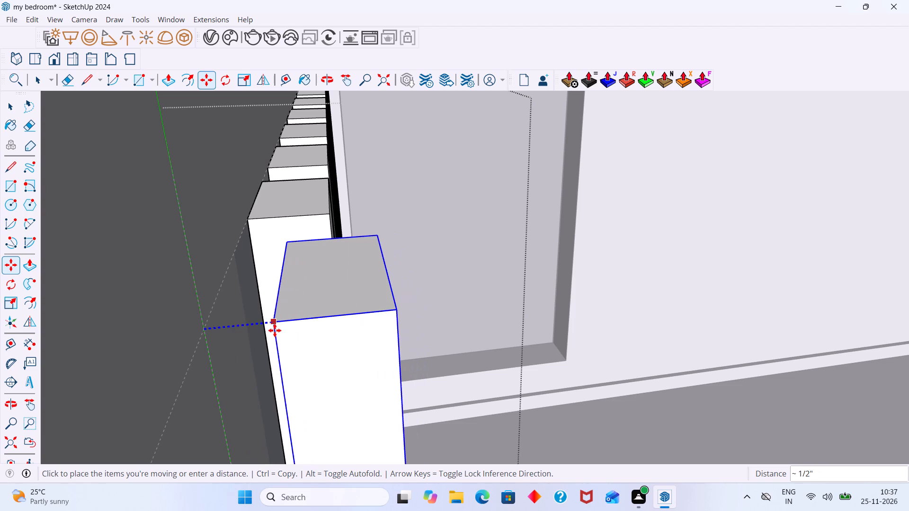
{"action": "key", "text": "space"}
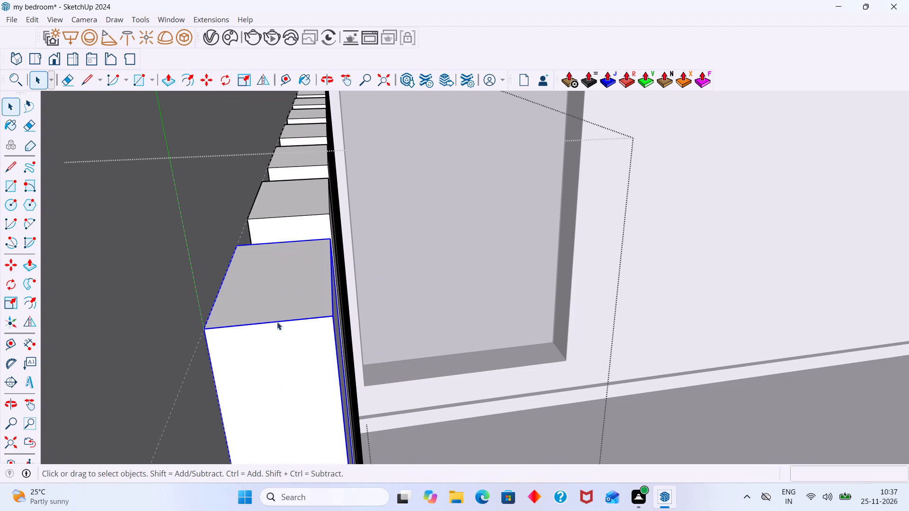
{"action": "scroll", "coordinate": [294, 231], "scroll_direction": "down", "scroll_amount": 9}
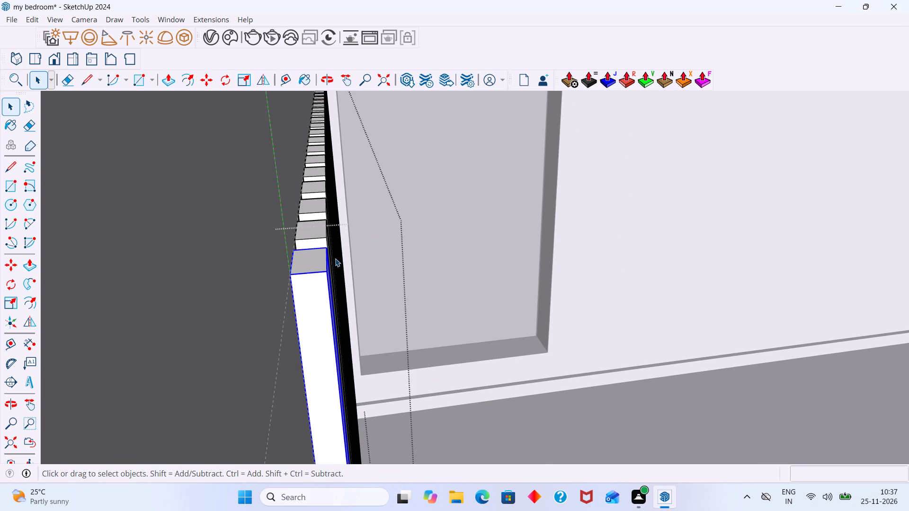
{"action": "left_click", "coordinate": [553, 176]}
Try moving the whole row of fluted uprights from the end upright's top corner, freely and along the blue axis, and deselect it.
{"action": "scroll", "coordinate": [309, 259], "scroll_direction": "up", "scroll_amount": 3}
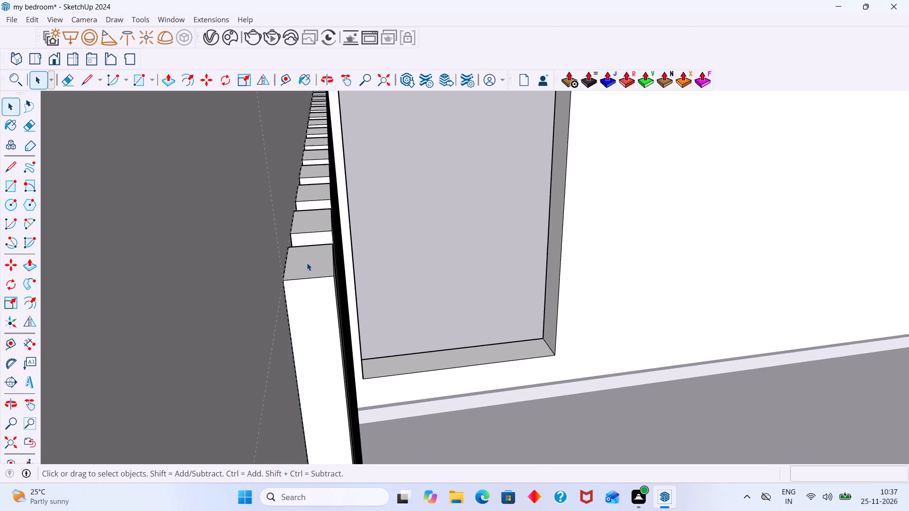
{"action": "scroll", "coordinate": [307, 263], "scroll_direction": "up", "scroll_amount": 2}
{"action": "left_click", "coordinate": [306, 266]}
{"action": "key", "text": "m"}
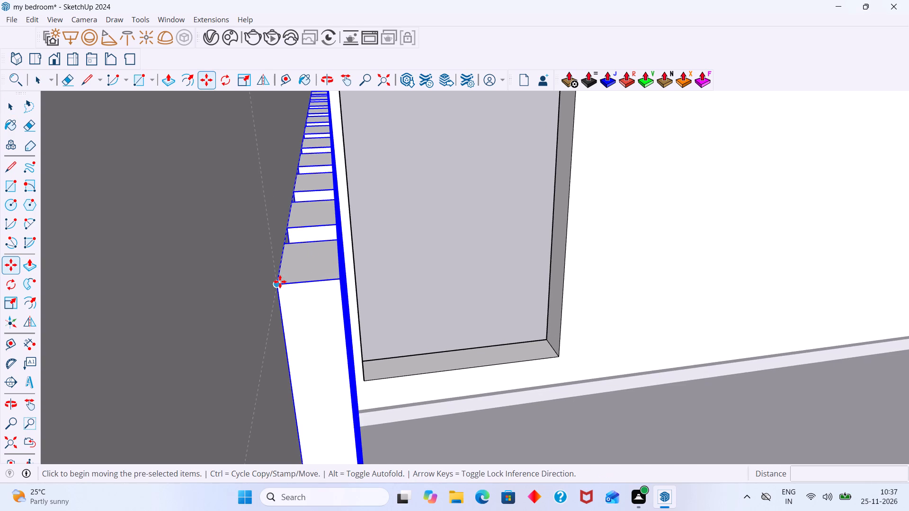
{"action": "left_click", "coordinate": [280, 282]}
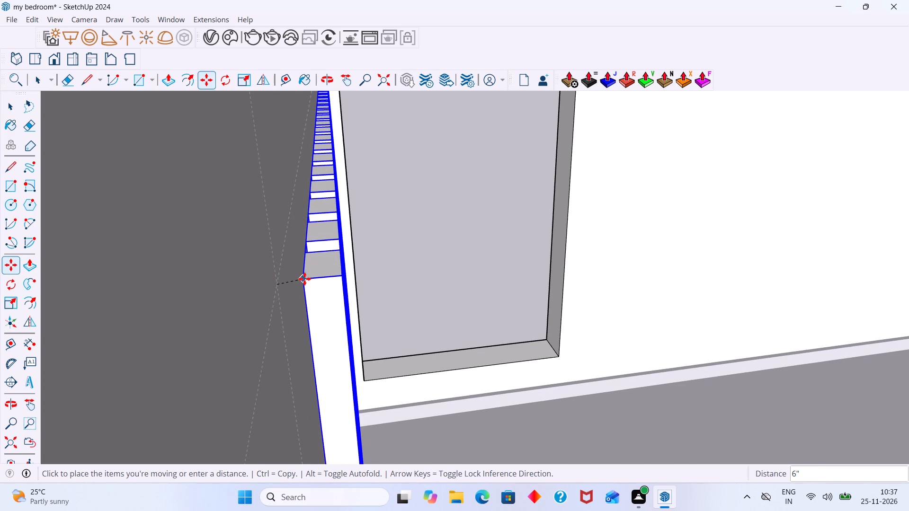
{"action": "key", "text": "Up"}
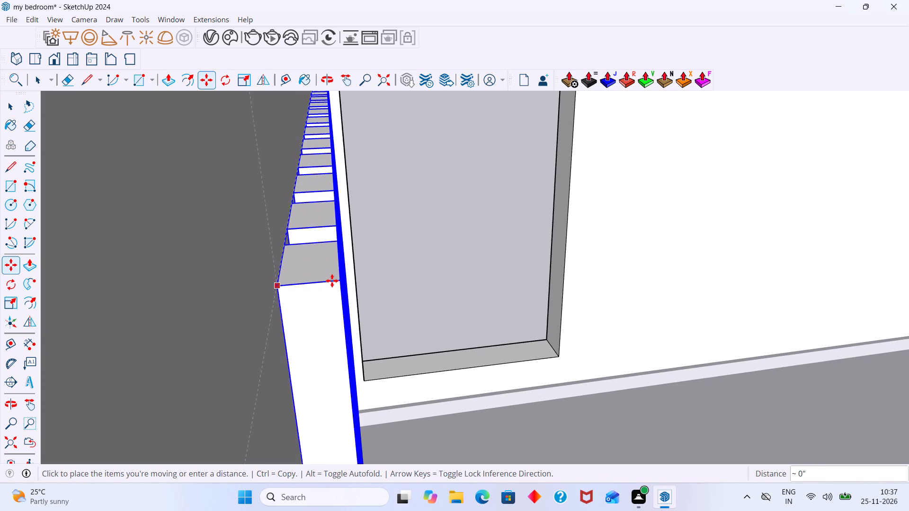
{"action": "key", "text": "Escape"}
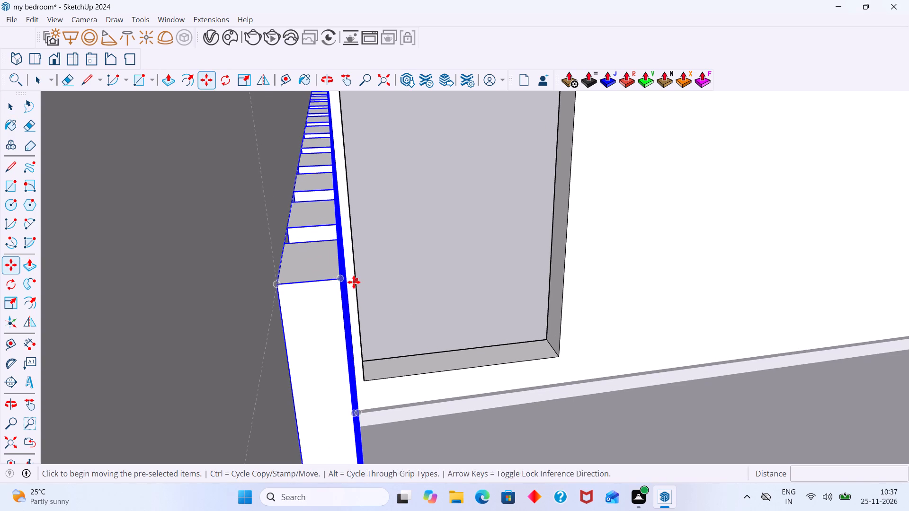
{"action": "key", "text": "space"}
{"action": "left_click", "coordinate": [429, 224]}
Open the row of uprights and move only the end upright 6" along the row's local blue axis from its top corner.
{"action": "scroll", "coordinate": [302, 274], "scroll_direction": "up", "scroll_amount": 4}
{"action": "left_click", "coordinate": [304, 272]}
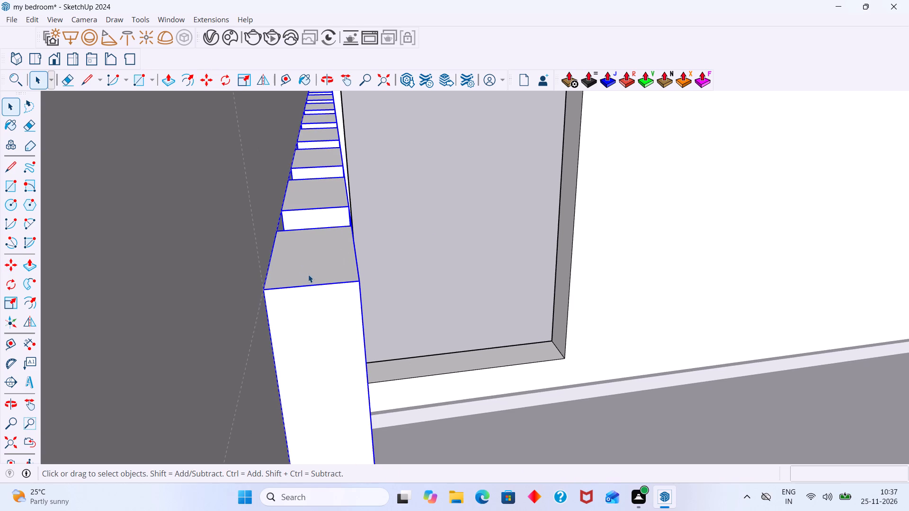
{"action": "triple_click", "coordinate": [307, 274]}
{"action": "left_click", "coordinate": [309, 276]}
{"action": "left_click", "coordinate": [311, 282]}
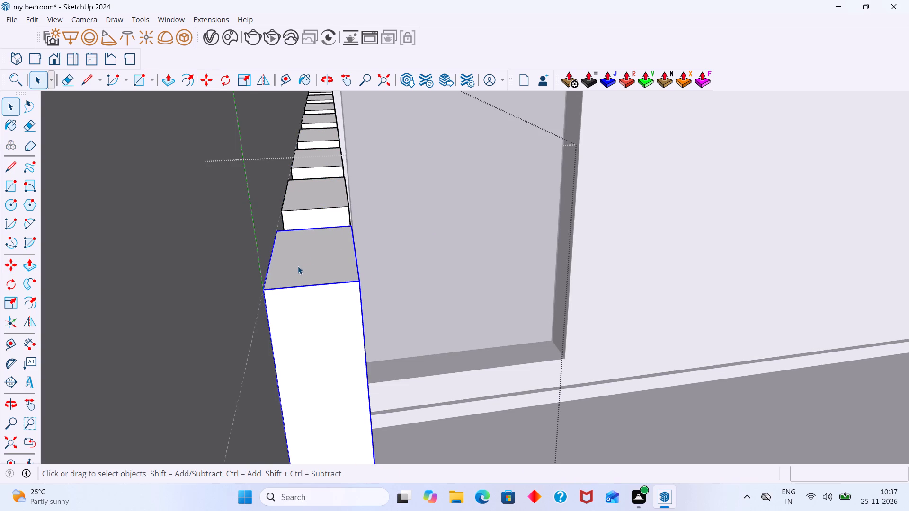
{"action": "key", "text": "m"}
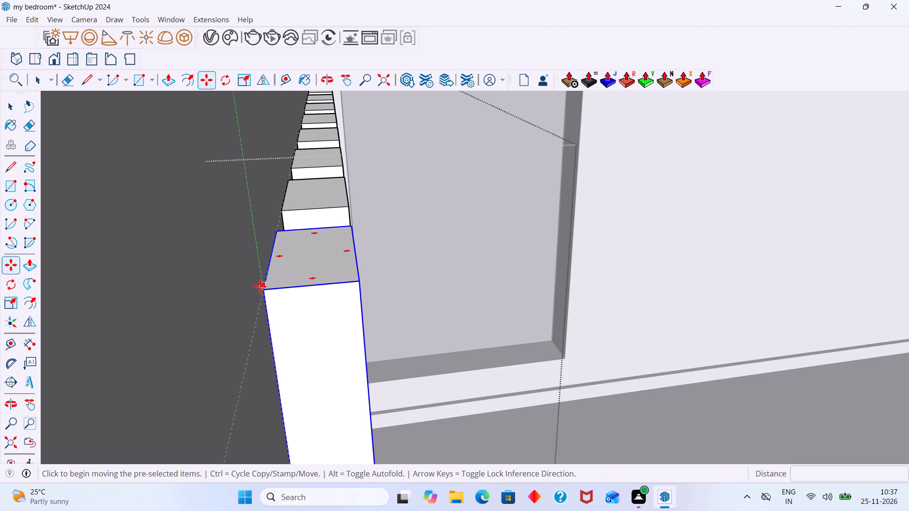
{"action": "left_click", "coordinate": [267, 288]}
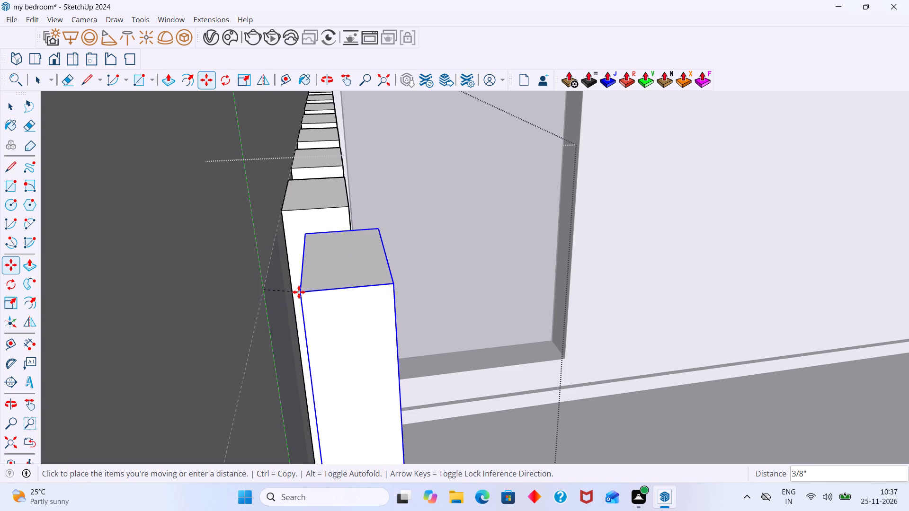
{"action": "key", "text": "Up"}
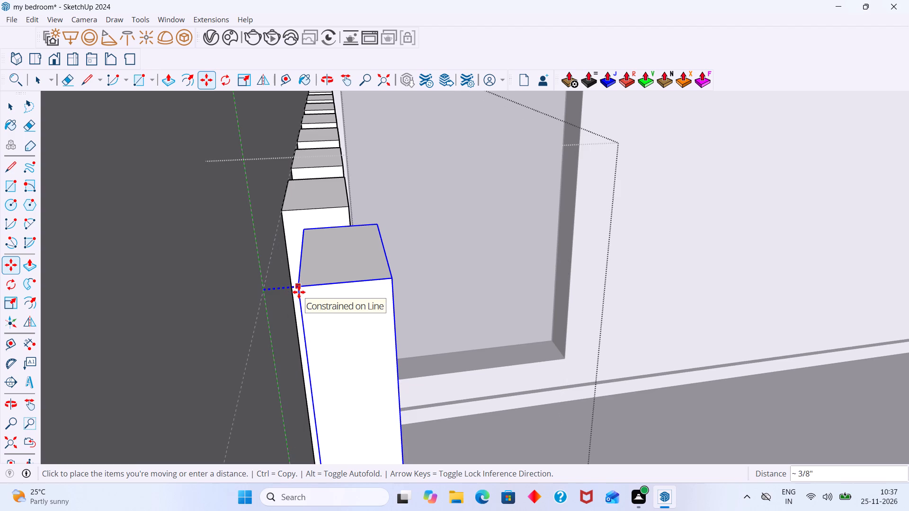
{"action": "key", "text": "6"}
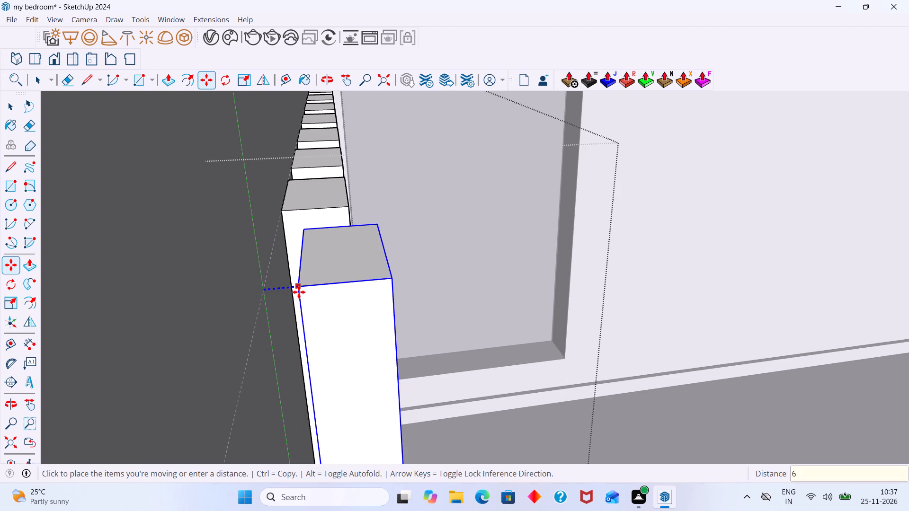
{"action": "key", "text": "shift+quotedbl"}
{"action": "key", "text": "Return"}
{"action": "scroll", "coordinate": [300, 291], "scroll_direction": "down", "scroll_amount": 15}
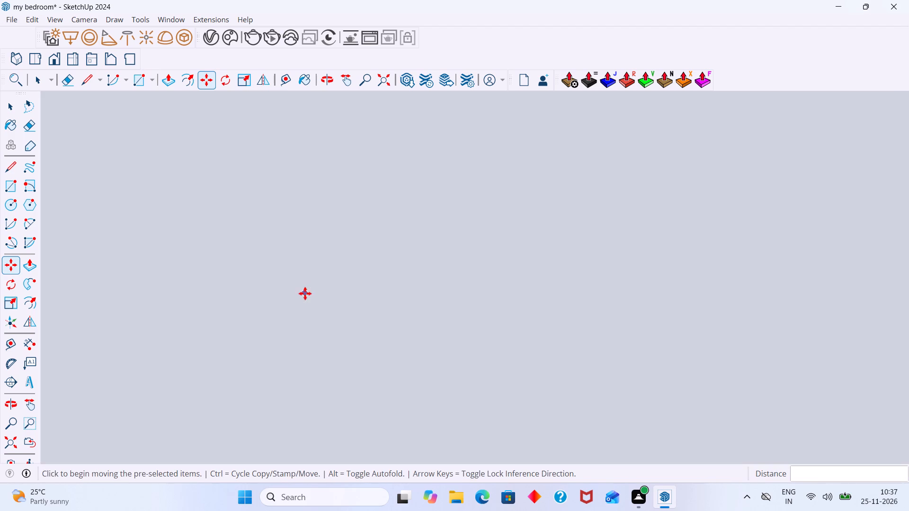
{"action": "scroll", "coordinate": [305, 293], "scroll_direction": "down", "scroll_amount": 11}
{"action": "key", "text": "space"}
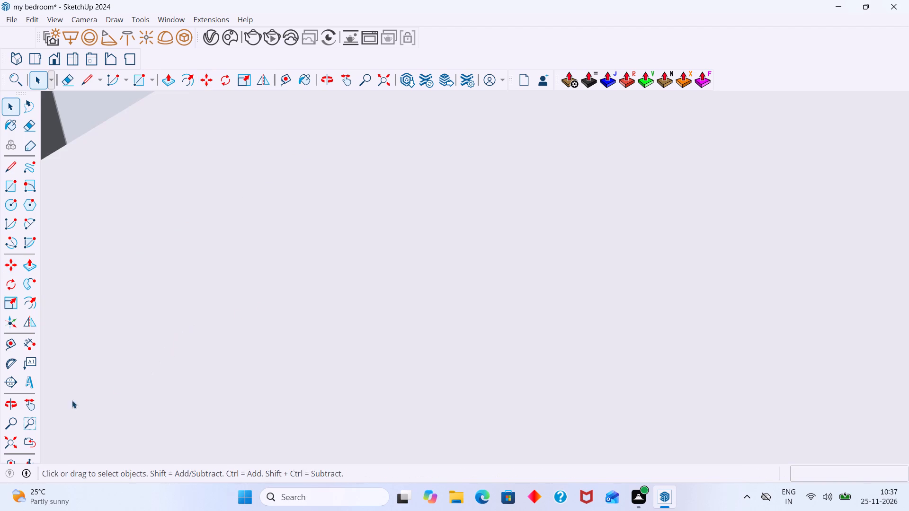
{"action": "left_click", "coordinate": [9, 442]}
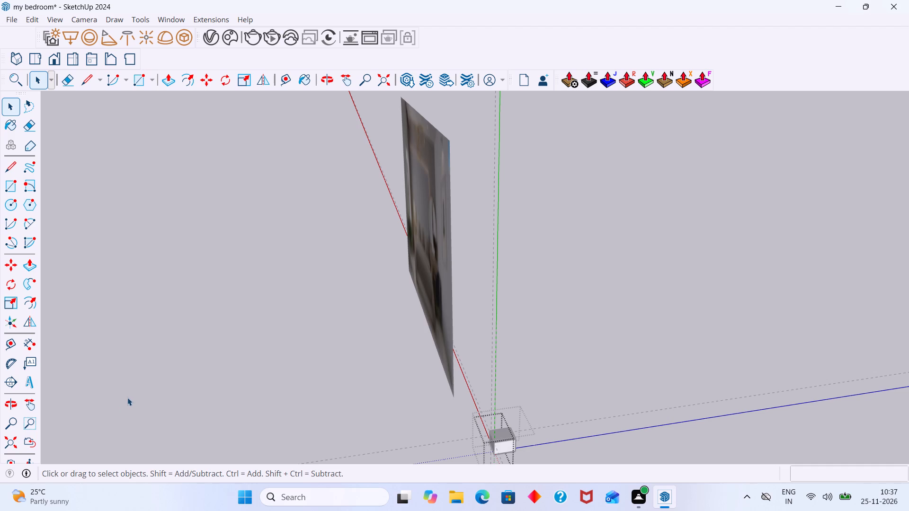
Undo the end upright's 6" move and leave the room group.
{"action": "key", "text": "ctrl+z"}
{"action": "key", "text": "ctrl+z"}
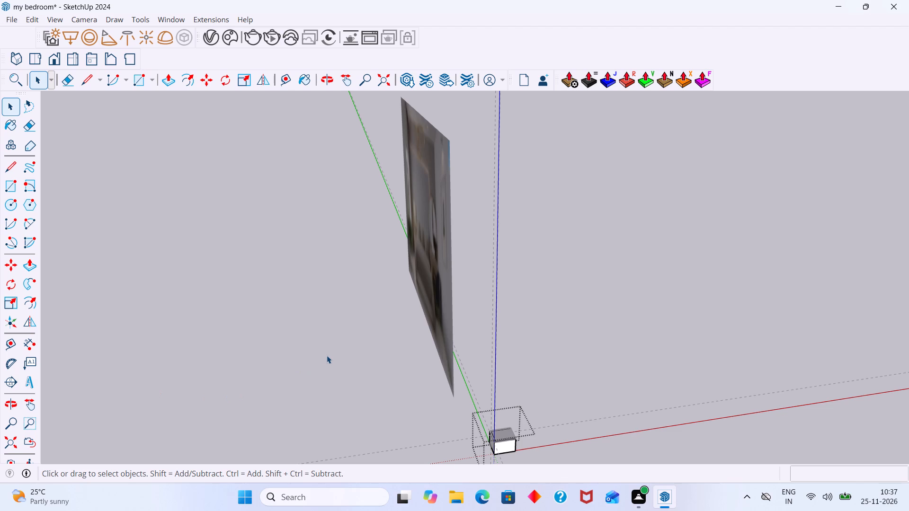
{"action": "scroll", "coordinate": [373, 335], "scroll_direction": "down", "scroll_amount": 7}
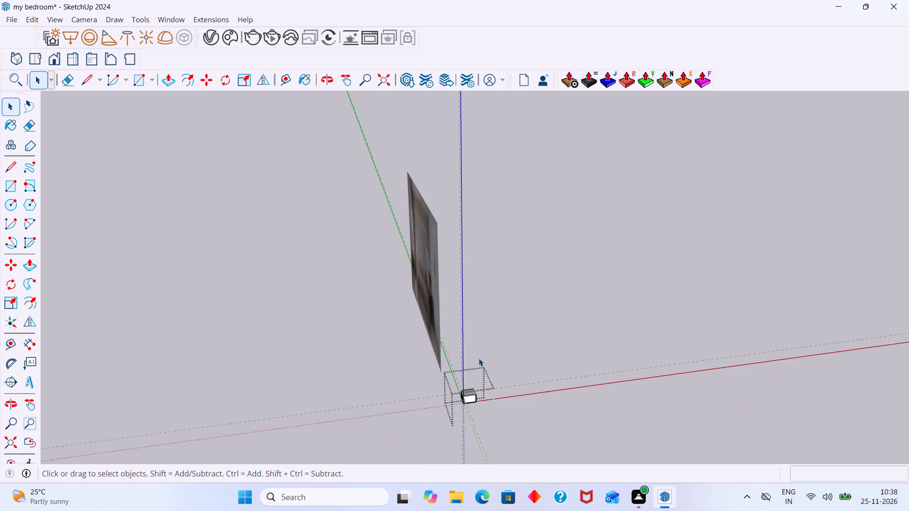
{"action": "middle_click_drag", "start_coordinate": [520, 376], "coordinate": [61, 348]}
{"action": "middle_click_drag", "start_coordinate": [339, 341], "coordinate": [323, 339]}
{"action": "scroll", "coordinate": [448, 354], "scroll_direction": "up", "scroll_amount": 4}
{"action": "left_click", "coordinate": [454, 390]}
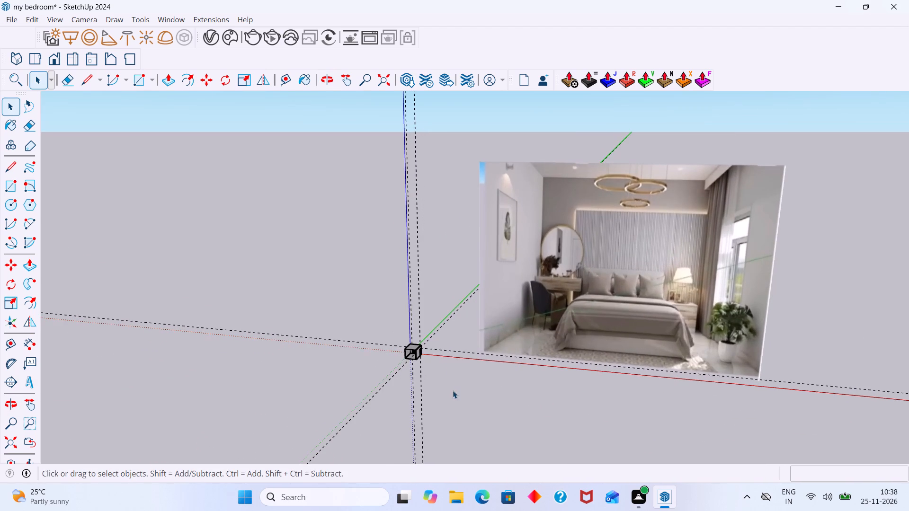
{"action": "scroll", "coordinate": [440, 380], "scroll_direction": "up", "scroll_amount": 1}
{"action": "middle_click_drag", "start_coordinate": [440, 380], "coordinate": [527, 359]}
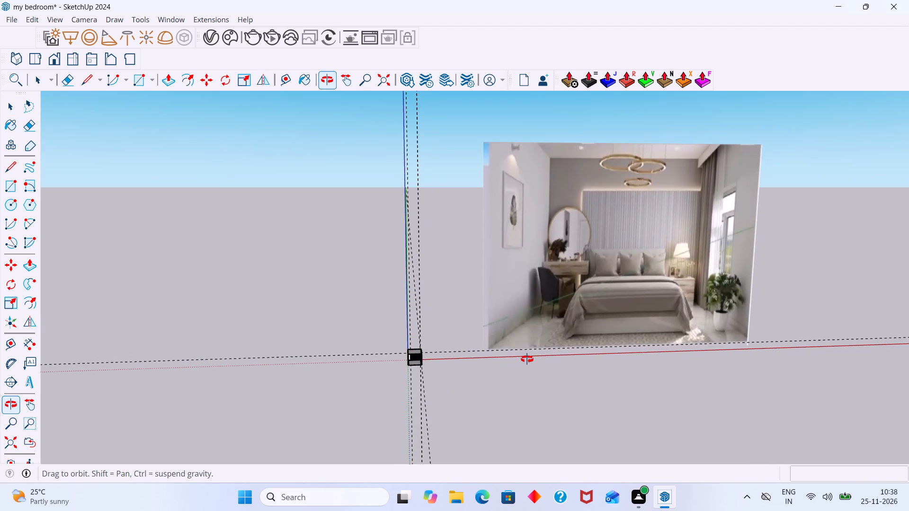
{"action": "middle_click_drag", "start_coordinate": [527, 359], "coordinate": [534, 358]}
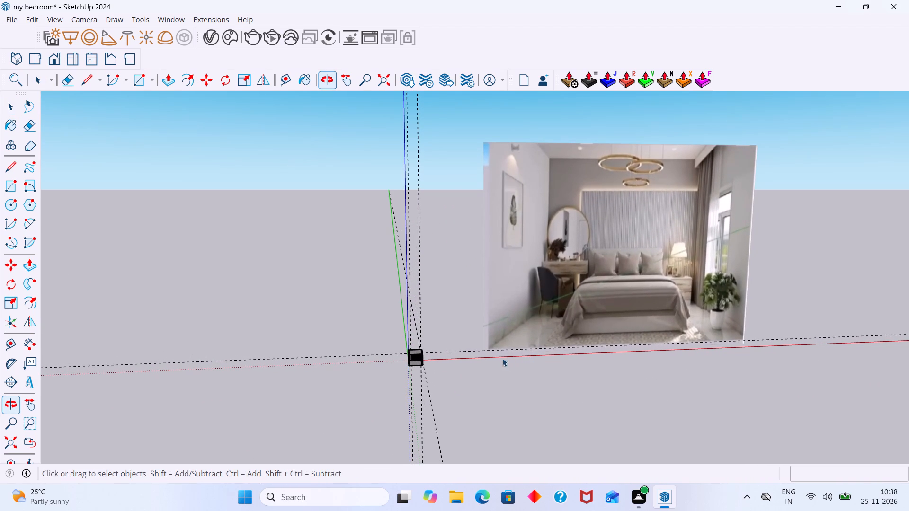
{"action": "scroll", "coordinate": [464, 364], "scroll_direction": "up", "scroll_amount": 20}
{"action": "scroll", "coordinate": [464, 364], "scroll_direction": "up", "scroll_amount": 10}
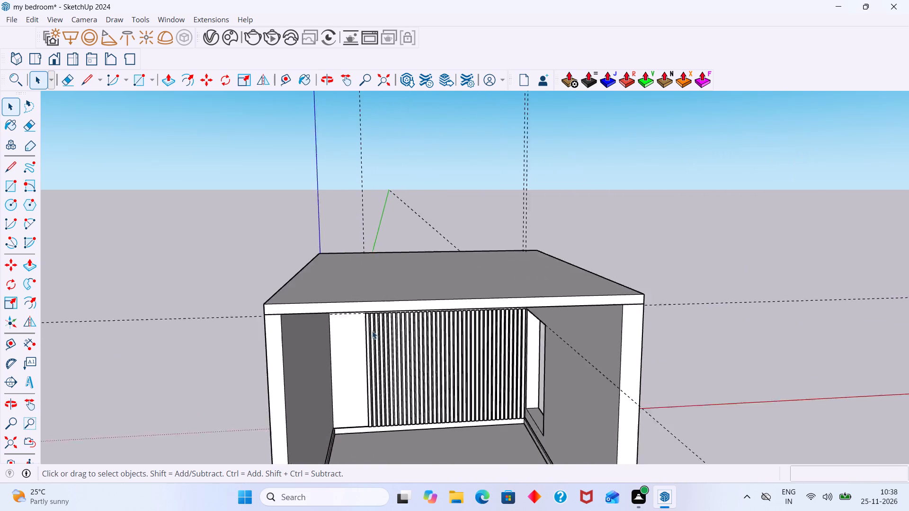
Open the room group for editing at the lower end of the back wall's fluted row.
{"action": "scroll", "coordinate": [372, 331], "scroll_direction": "up", "scroll_amount": 17}
{"action": "middle_click_drag", "start_coordinate": [350, 294], "coordinate": [469, 312]}
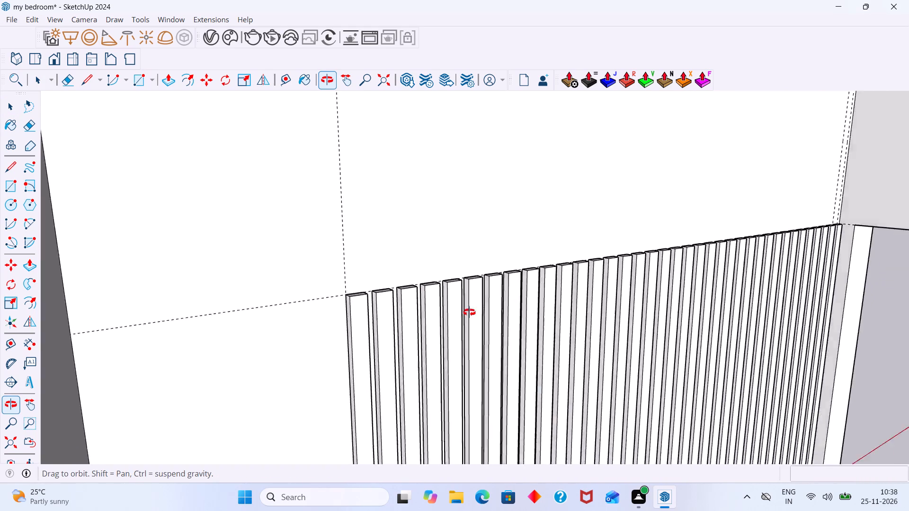
{"action": "middle_click_drag", "start_coordinate": [469, 312], "coordinate": [415, 309]}
{"action": "scroll", "coordinate": [408, 307], "scroll_direction": "up", "scroll_amount": 1}
{"action": "scroll", "coordinate": [406, 307], "scroll_direction": "down", "scroll_amount": 20}
{"action": "scroll", "coordinate": [406, 307], "scroll_direction": "down", "scroll_amount": 12}
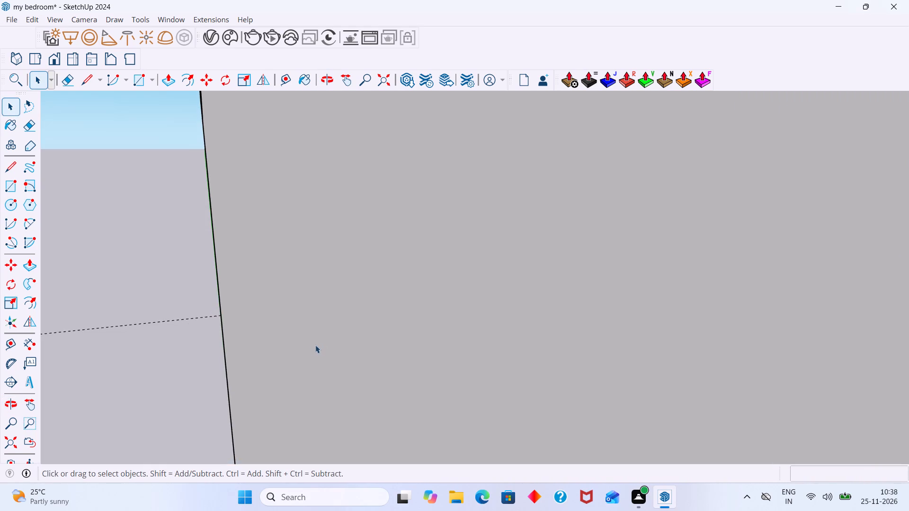
{"action": "scroll", "coordinate": [315, 345], "scroll_direction": "down", "scroll_amount": 7}
{"action": "left_click", "coordinate": [8, 447]}
{"action": "scroll", "coordinate": [262, 378], "scroll_direction": "down", "scroll_amount": 5}
{"action": "scroll", "coordinate": [294, 421], "scroll_direction": "up", "scroll_amount": 6}
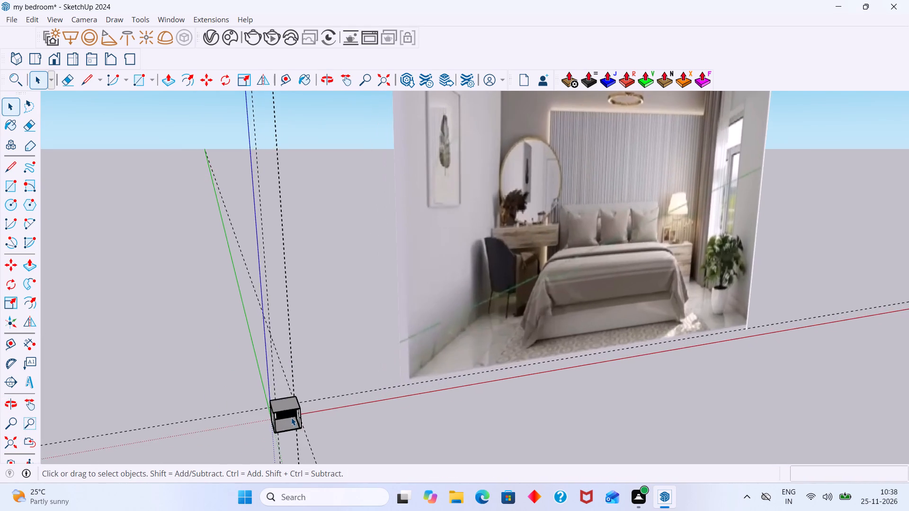
{"action": "middle_click_drag", "start_coordinate": [291, 417], "coordinate": [294, 311], "text": "shift"}
{"action": "scroll", "coordinate": [291, 417], "scroll_direction": "up", "scroll_amount": 1, "text": "shift"}
{"action": "scroll", "coordinate": [292, 331], "scroll_direction": "up", "scroll_amount": 20}
{"action": "scroll", "coordinate": [292, 331], "scroll_direction": "up", "scroll_amount": 5}
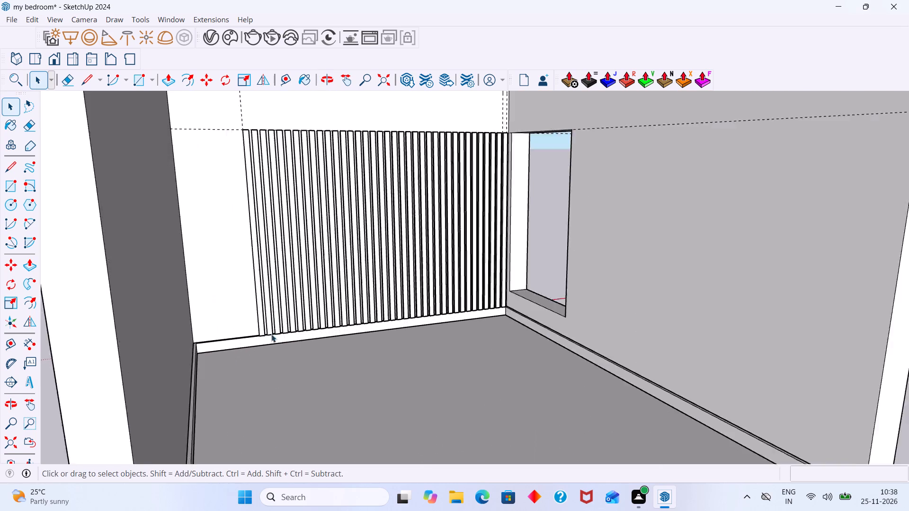
{"action": "scroll", "coordinate": [271, 334], "scroll_direction": "up", "scroll_amount": 17}
{"action": "middle_click_drag", "start_coordinate": [264, 325], "coordinate": [303, 342]}
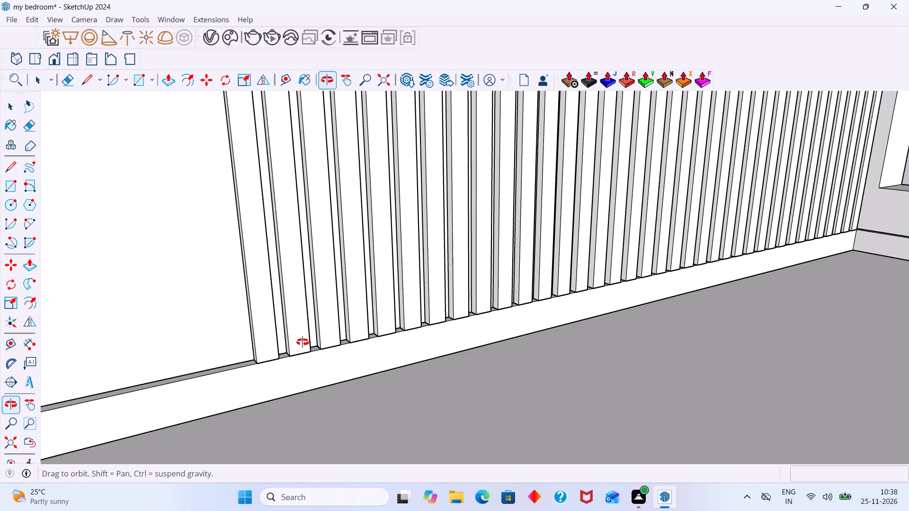
{"action": "middle_click_drag", "start_coordinate": [303, 342], "coordinate": [365, 330]}
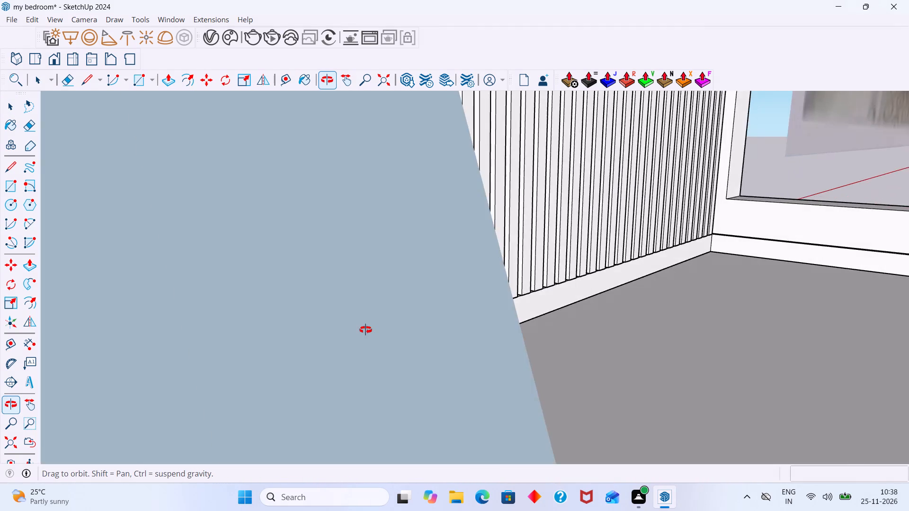
{"action": "middle_click_drag", "start_coordinate": [365, 330], "coordinate": [338, 336]}
{"action": "scroll", "coordinate": [302, 351], "scroll_direction": "up", "scroll_amount": 9}
{"action": "left_click", "coordinate": [246, 365]}
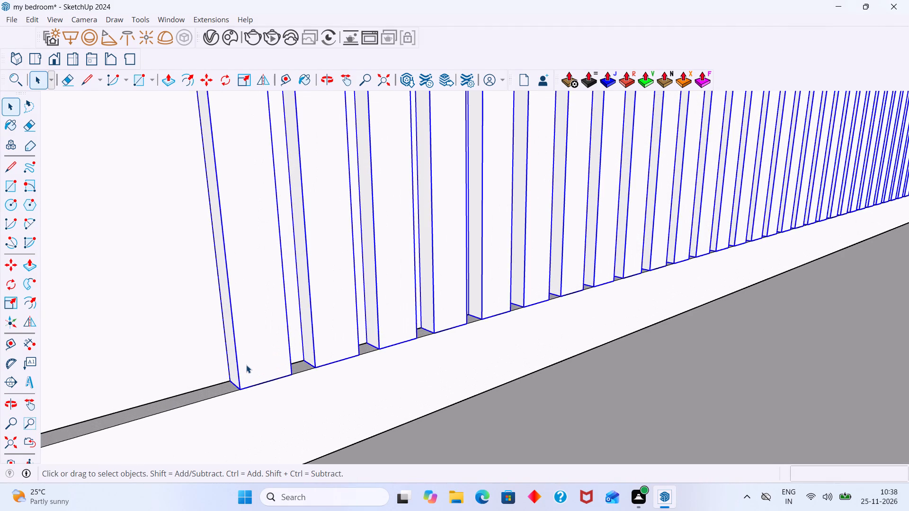
{"action": "double_click", "coordinate": [246, 365]}
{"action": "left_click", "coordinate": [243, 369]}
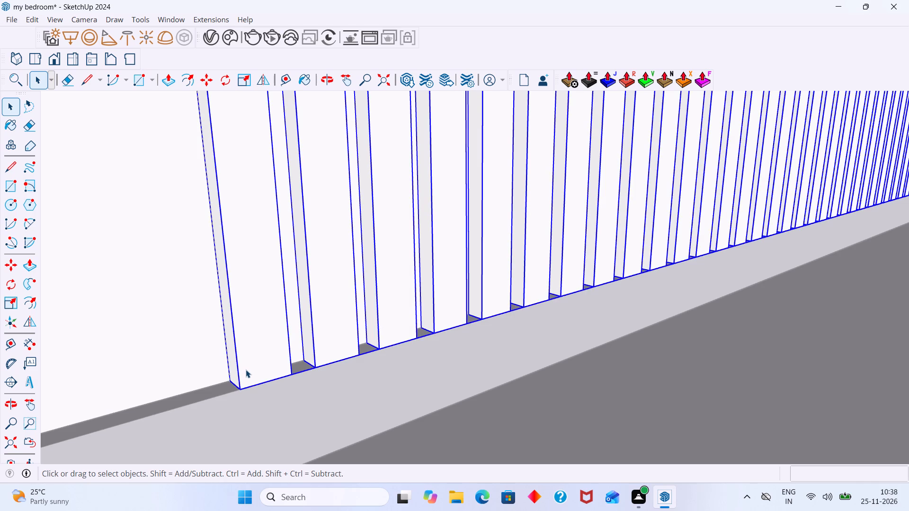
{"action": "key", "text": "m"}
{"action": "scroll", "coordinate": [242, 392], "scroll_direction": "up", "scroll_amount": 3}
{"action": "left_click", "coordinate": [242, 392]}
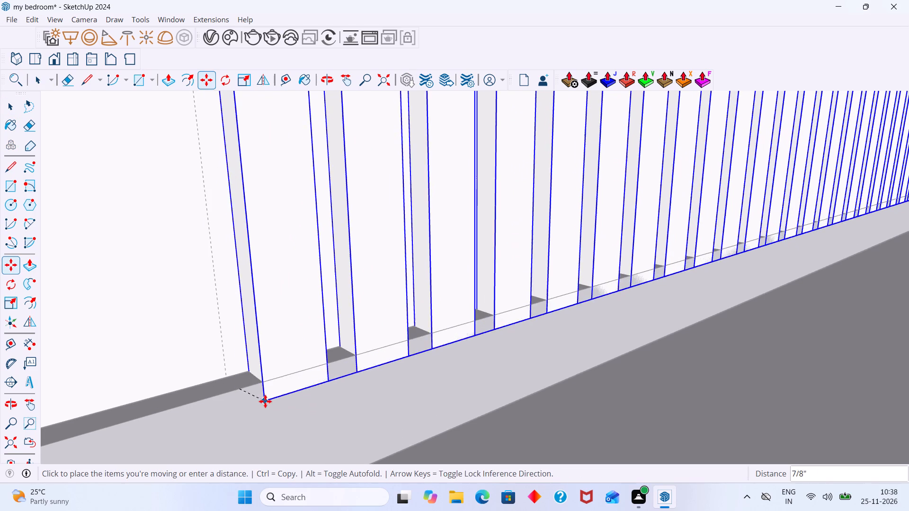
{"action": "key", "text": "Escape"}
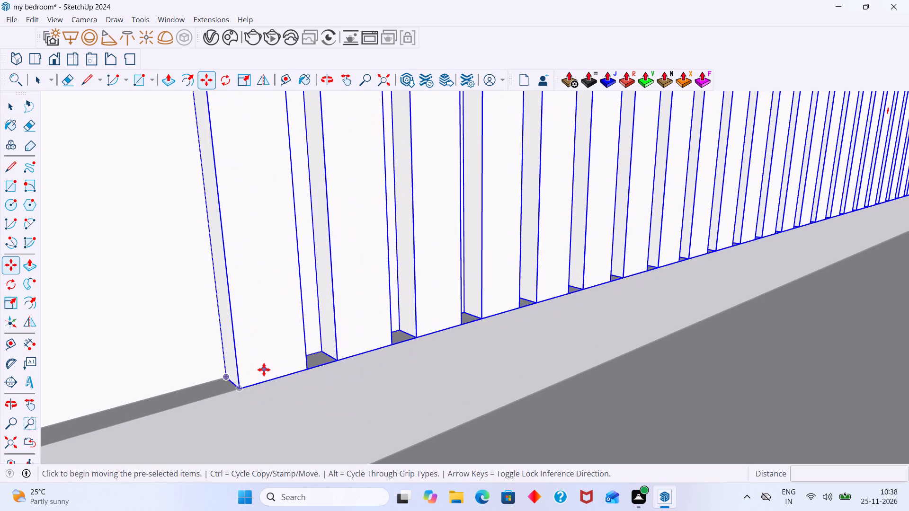
Open the row of uprights and move only the end upright about 1/2" outward from the wall, from its back bottom corner.
{"action": "key", "text": "space"}
{"action": "double_click", "coordinate": [261, 354]}
{"action": "left_click", "coordinate": [255, 360]}
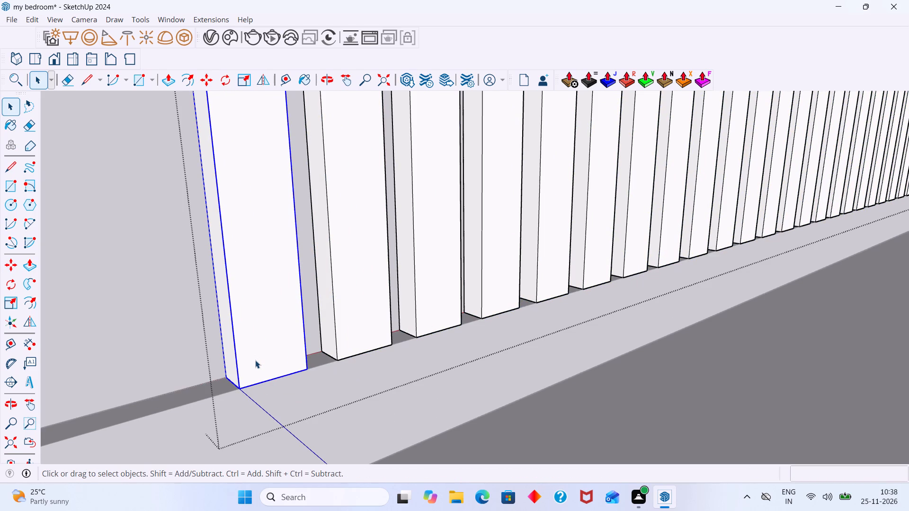
{"action": "key", "text": "m"}
{"action": "scroll", "coordinate": [222, 373], "scroll_direction": "up", "scroll_amount": 6}
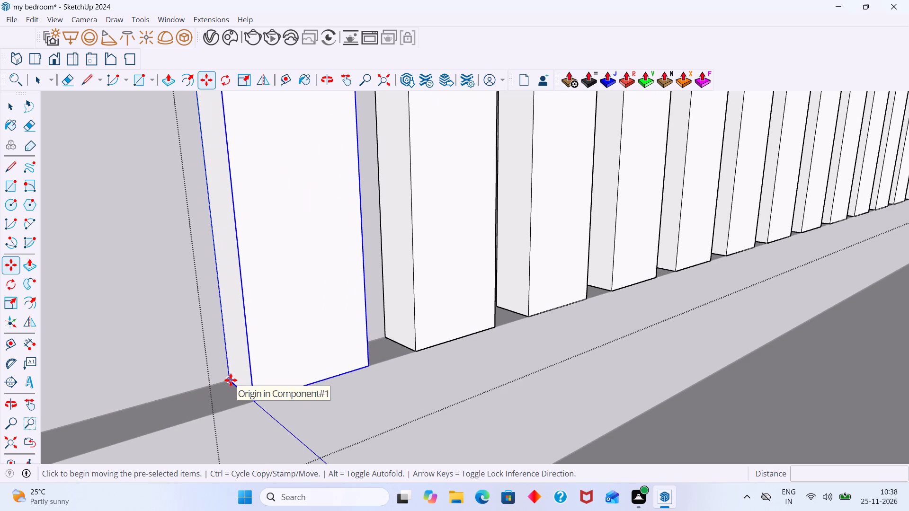
{"action": "left_click", "coordinate": [231, 380]}
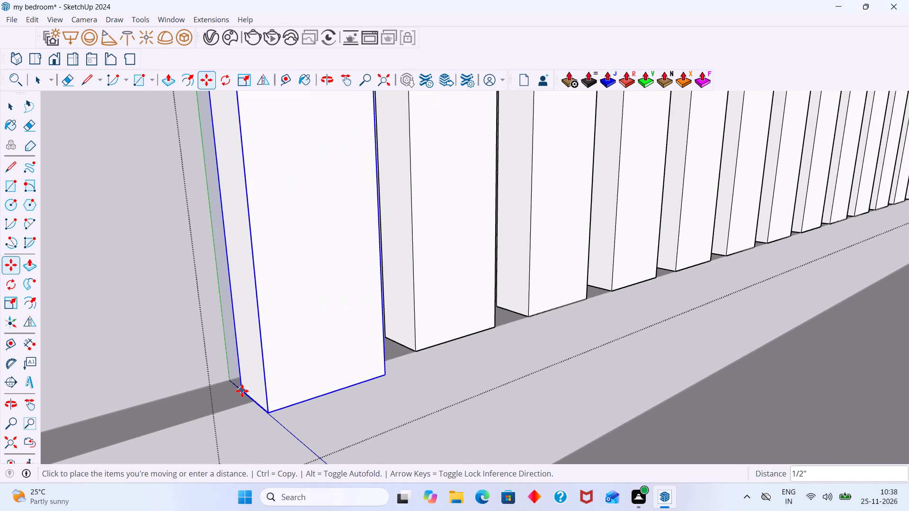
{"action": "scroll", "coordinate": [241, 391], "scroll_direction": "up", "scroll_amount": 3}
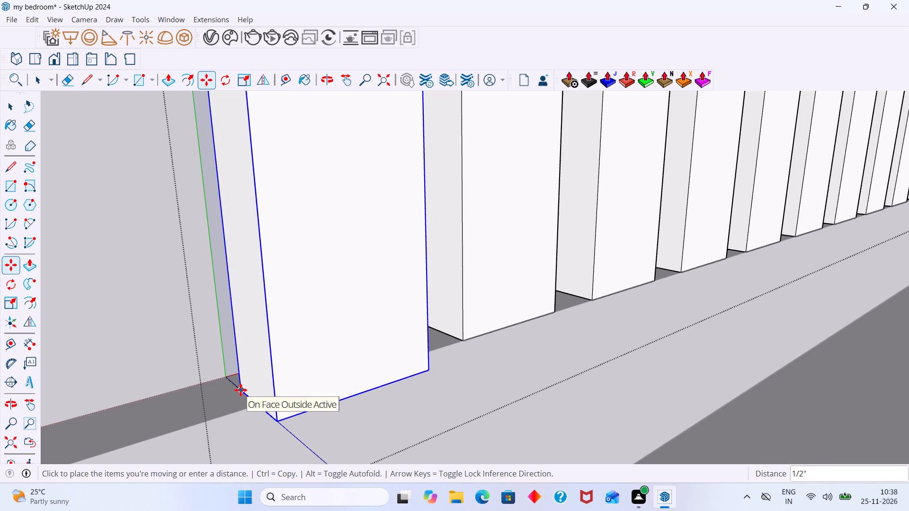
{"action": "left_click", "coordinate": [241, 390]}
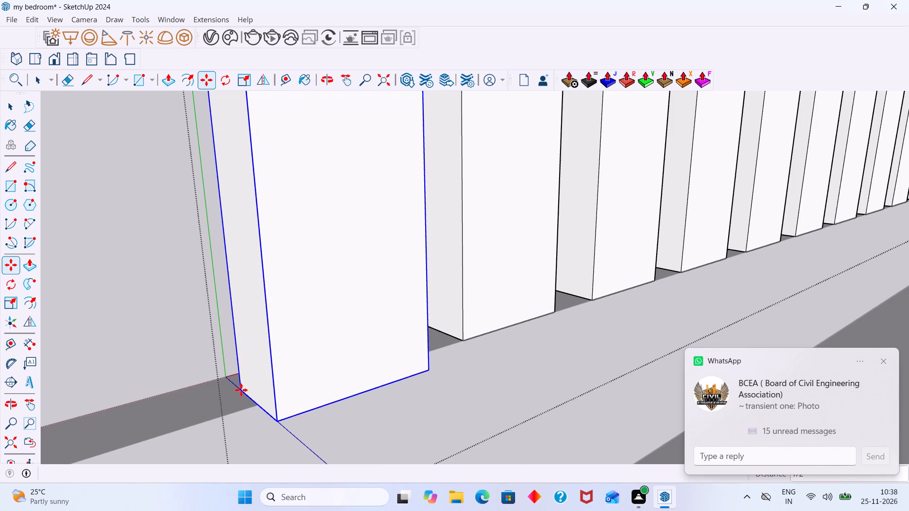
{"action": "key", "text": "space"}
Select the other uprights in the row one after another, from beside the moved end upright toward the window corner, excluding the end upright.
{"action": "scroll", "coordinate": [304, 372], "scroll_direction": "down", "scroll_amount": 3}
{"action": "middle_click_drag", "start_coordinate": [295, 376], "coordinate": [401, 362]}
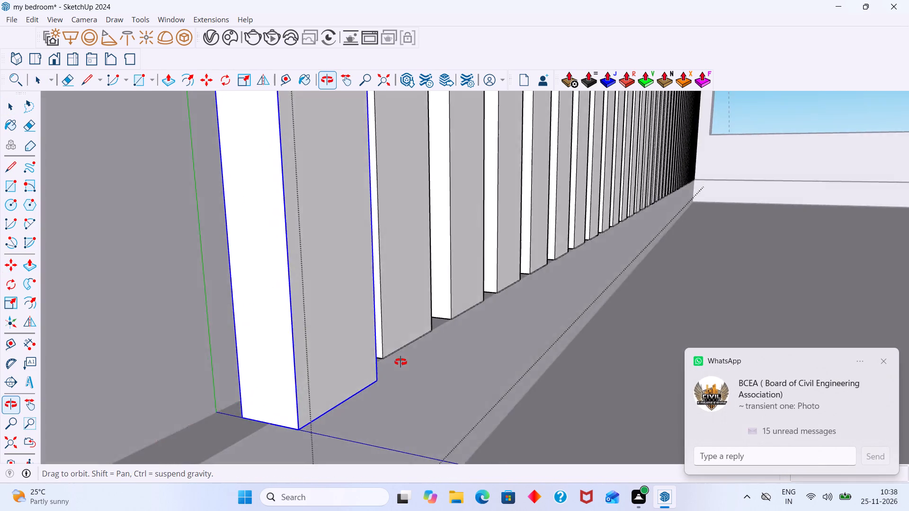
{"action": "middle_click_drag", "start_coordinate": [401, 362], "coordinate": [347, 364]}
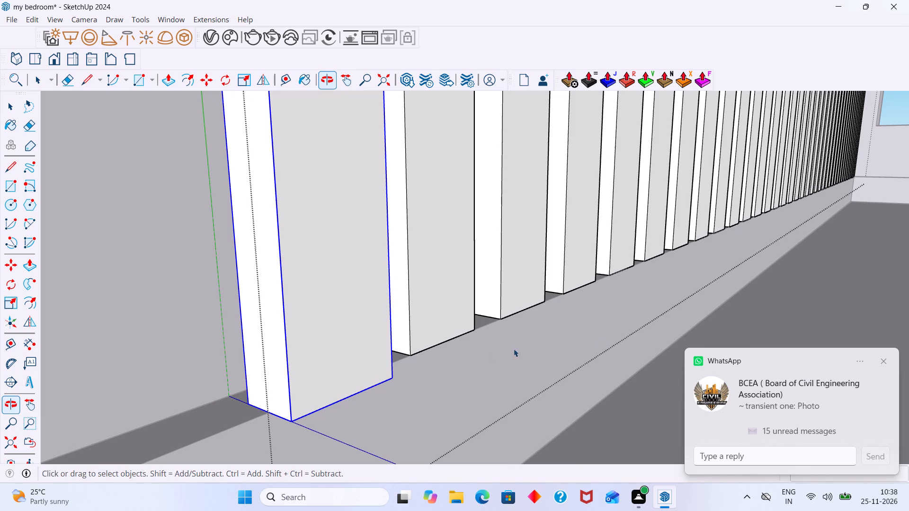
{"action": "left_click", "coordinate": [885, 361]}
{"action": "middle_click_drag", "start_coordinate": [466, 343], "coordinate": [425, 341]}
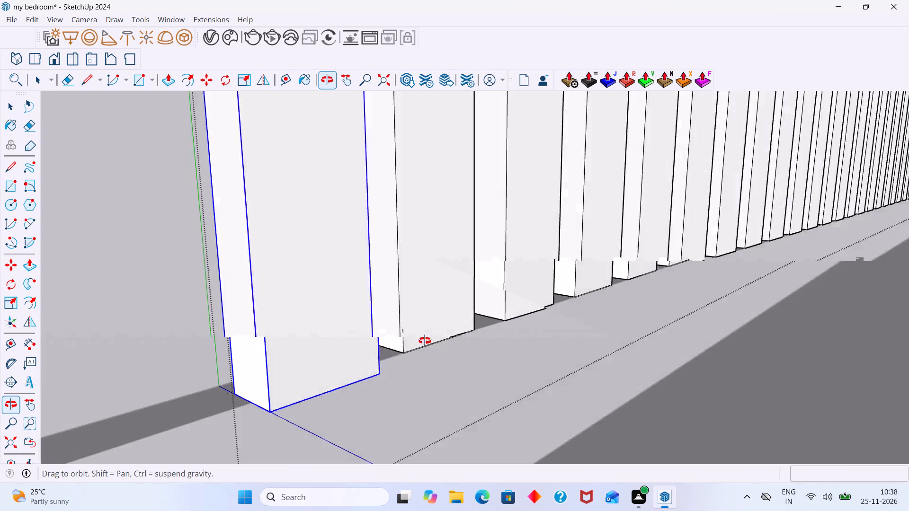
{"action": "middle_click_drag", "start_coordinate": [425, 341], "coordinate": [377, 344]}
{"action": "scroll", "coordinate": [385, 333], "scroll_direction": "up", "scroll_amount": 3}
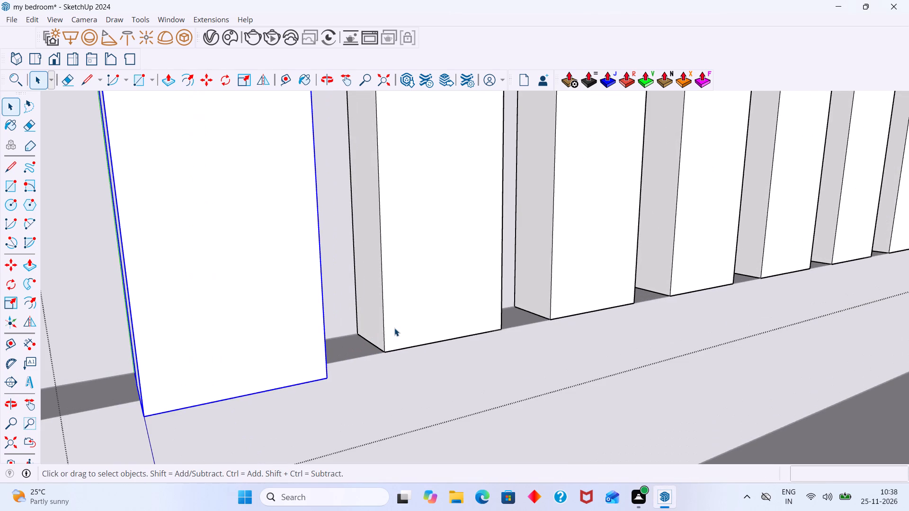
{"action": "scroll", "coordinate": [393, 326], "scroll_direction": "down", "scroll_amount": 14}
{"action": "scroll", "coordinate": [392, 325], "scroll_direction": "up", "scroll_amount": 5}
{"action": "left_click", "coordinate": [392, 325]}
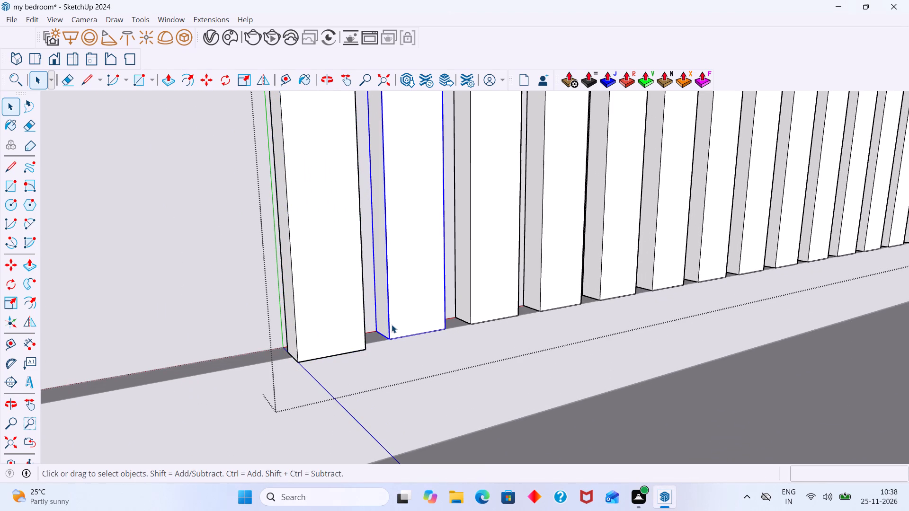
{"action": "left_click", "coordinate": [473, 301], "text": "shift"}
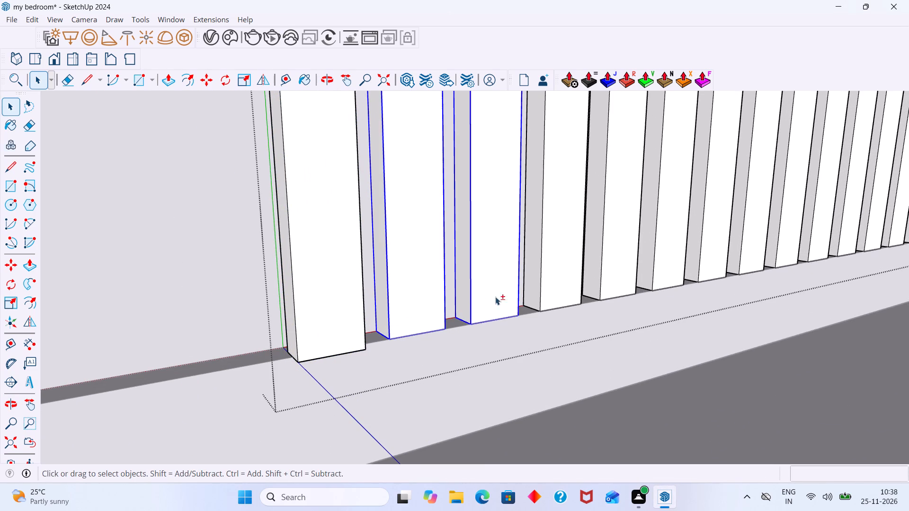
{"action": "left_click", "coordinate": [541, 279], "text": "shift"}
{"action": "left_click", "coordinate": [604, 261], "text": "shift"}
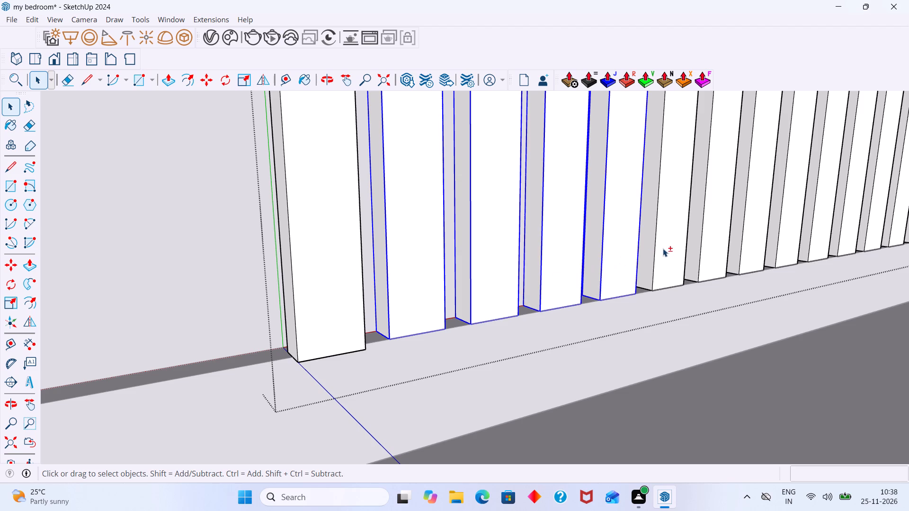
{"action": "left_click", "coordinate": [663, 248], "text": "shift"}
{"action": "middle_click_drag", "start_coordinate": [633, 245], "coordinate": [590, 253], "text": "shift"}
{"action": "left_click", "coordinate": [676, 241], "text": "shift"}
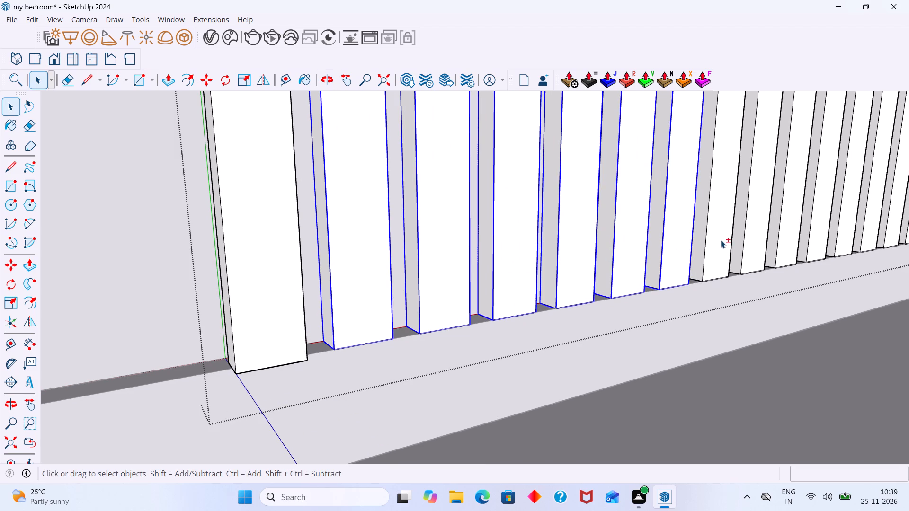
{"action": "left_click", "coordinate": [721, 240], "text": "shift"}
{"action": "middle_click_drag", "start_coordinate": [702, 233], "coordinate": [612, 247], "text": "shift"}
{"action": "left_click", "coordinate": [675, 244], "text": "shift"}
{"action": "left_click", "coordinate": [710, 238], "text": "shift"}
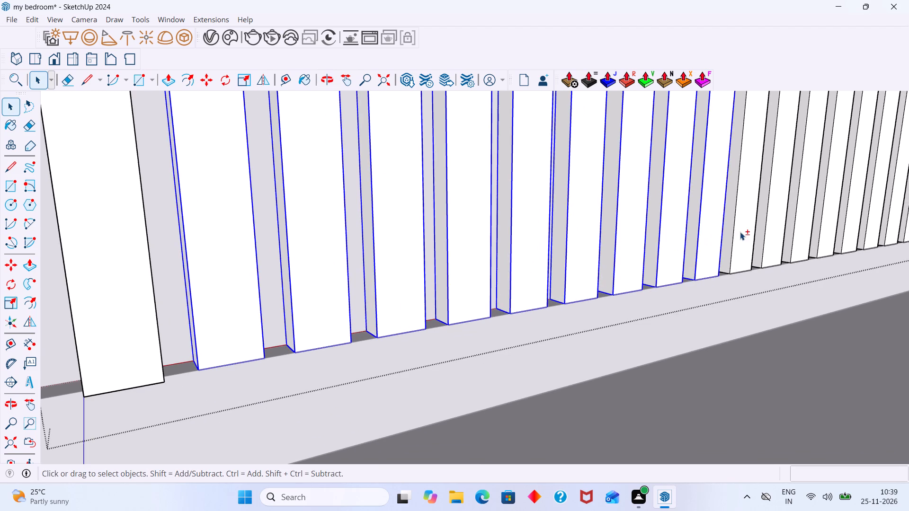
{"action": "left_click", "coordinate": [740, 231], "text": "shift"}
{"action": "left_click", "coordinate": [773, 225], "text": "shift"}
{"action": "middle_click_drag", "start_coordinate": [740, 218], "coordinate": [556, 236], "text": "shift"}
{"action": "scroll", "coordinate": [640, 238], "scroll_direction": "up", "scroll_amount": 3, "text": "shift"}
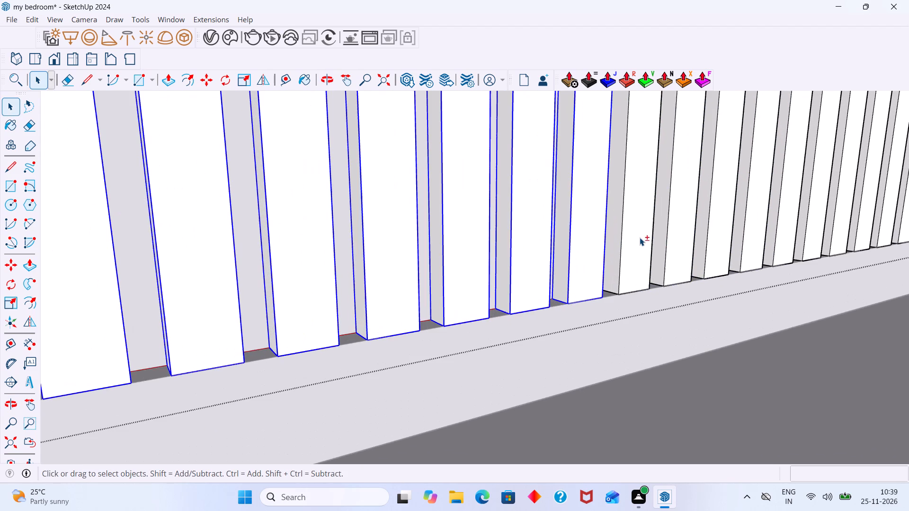
{"action": "left_click", "coordinate": [637, 238], "text": "shift"}
{"action": "left_click", "coordinate": [686, 229], "text": "shift"}
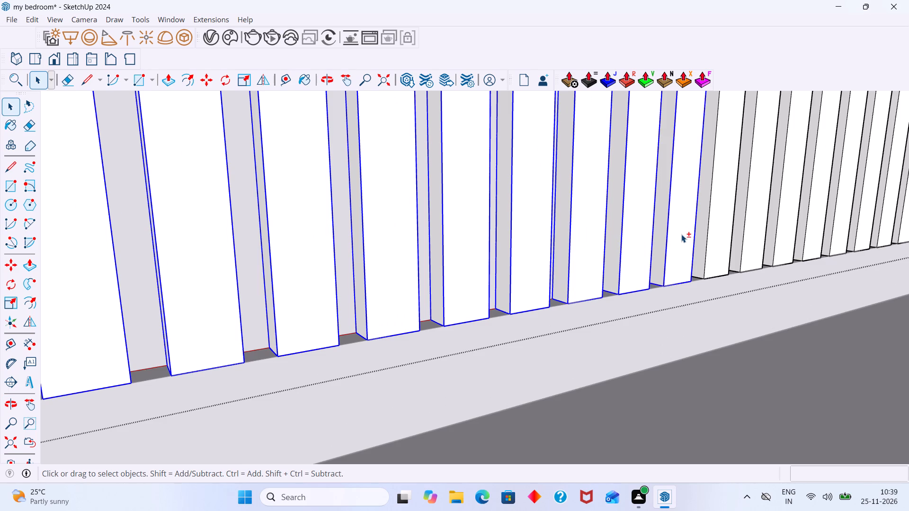
{"action": "left_click", "coordinate": [715, 230], "text": "shift"}
{"action": "left_click", "coordinate": [757, 222], "text": "shift"}
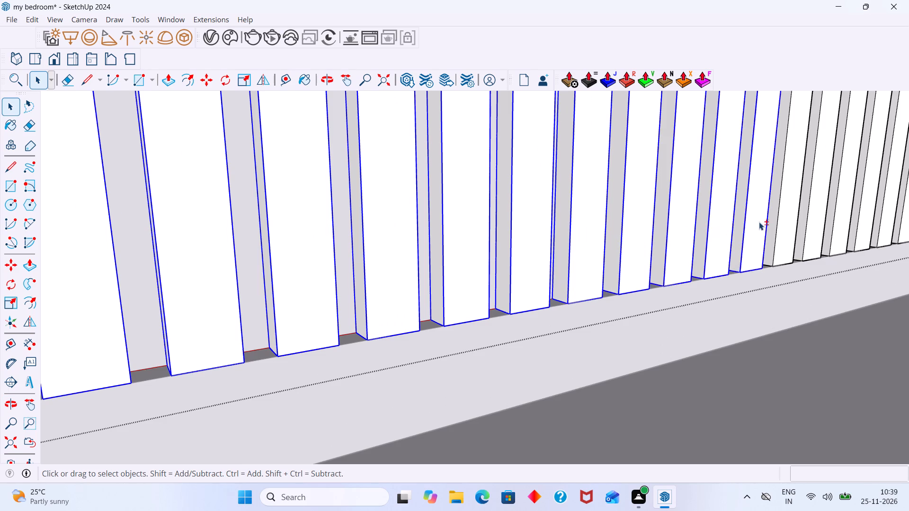
{"action": "left_click", "coordinate": [785, 219], "text": "shift"}
{"action": "scroll", "coordinate": [786, 218], "scroll_direction": "down", "scroll_amount": 3, "text": "shift"}
{"action": "middle_click_drag", "start_coordinate": [763, 219], "coordinate": [611, 241], "text": "shift"}
{"action": "scroll", "coordinate": [662, 244], "scroll_direction": "up", "scroll_amount": 3, "text": "shift"}
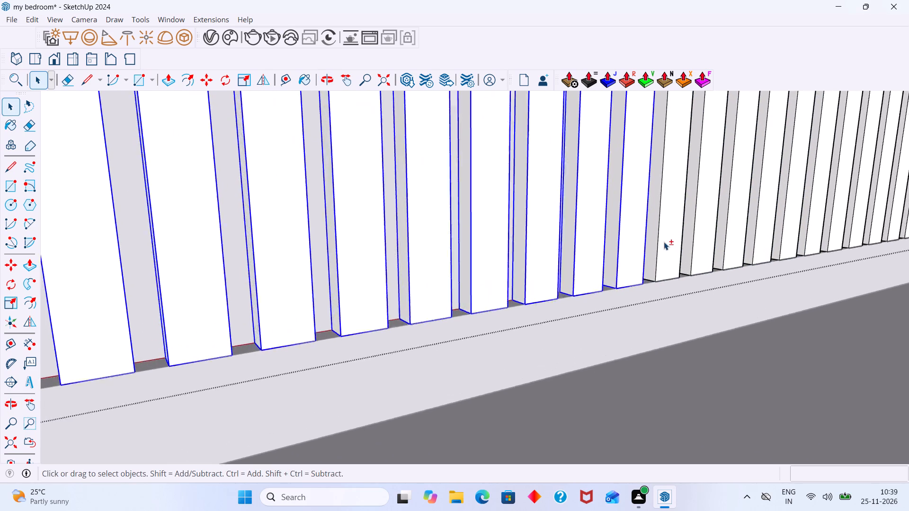
{"action": "scroll", "coordinate": [664, 242], "scroll_direction": "up", "scroll_amount": 2, "text": "shift"}
{"action": "left_click", "coordinate": [672, 240], "text": "shift"}
{"action": "middle_click_drag", "start_coordinate": [665, 245], "coordinate": [591, 263], "text": "shift"}
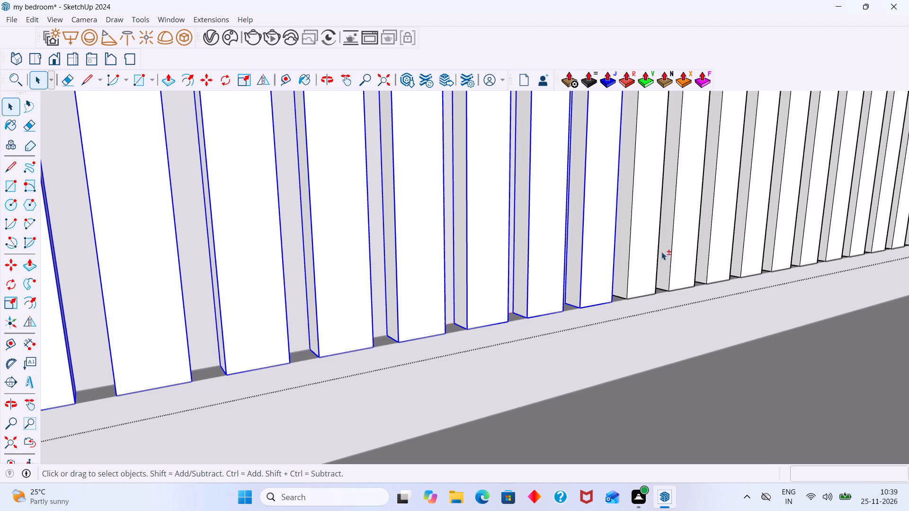
{"action": "left_click", "coordinate": [643, 252], "text": "shift"}
{"action": "left_click", "coordinate": [681, 247], "text": "shift"}
{"action": "middle_click_drag", "start_coordinate": [623, 250], "coordinate": [530, 273], "text": "shift"}
{"action": "scroll", "coordinate": [630, 244], "scroll_direction": "up", "scroll_amount": 3, "text": "shift"}
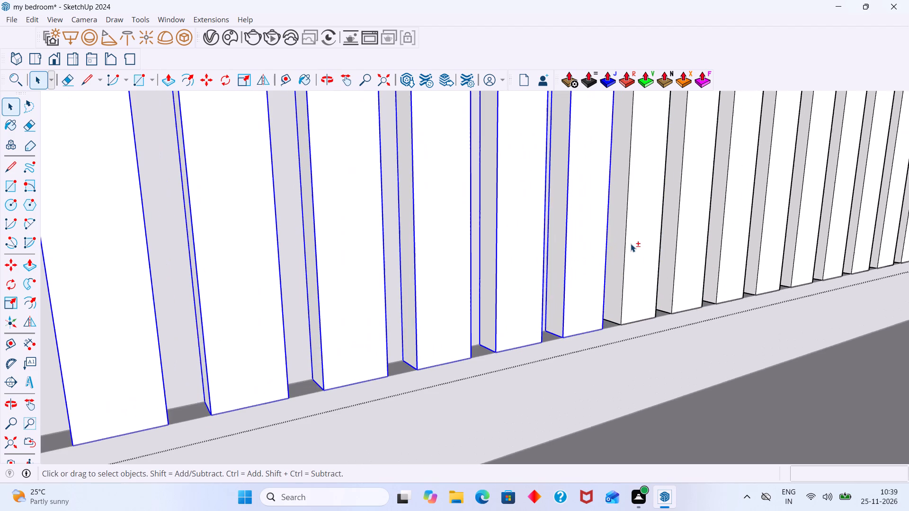
{"action": "left_click", "coordinate": [633, 242], "text": "shift"}
{"action": "left_click", "coordinate": [699, 217], "text": "shift"}
{"action": "middle_click_drag", "start_coordinate": [635, 224], "coordinate": [528, 246], "text": "shift"}
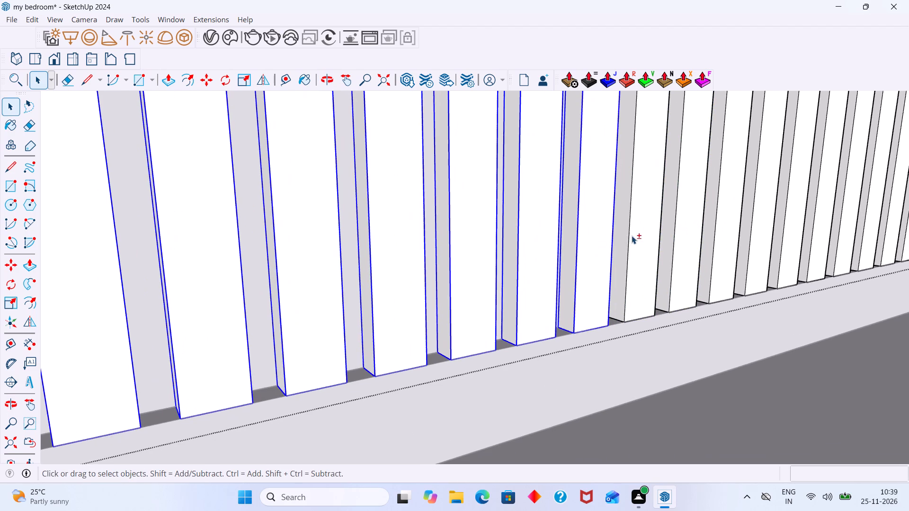
{"action": "left_click", "coordinate": [632, 235], "text": "shift"}
{"action": "left_click", "coordinate": [685, 228], "text": "shift"}
{"action": "scroll", "coordinate": [689, 224], "scroll_direction": "down", "scroll_amount": 19, "text": "shift"}
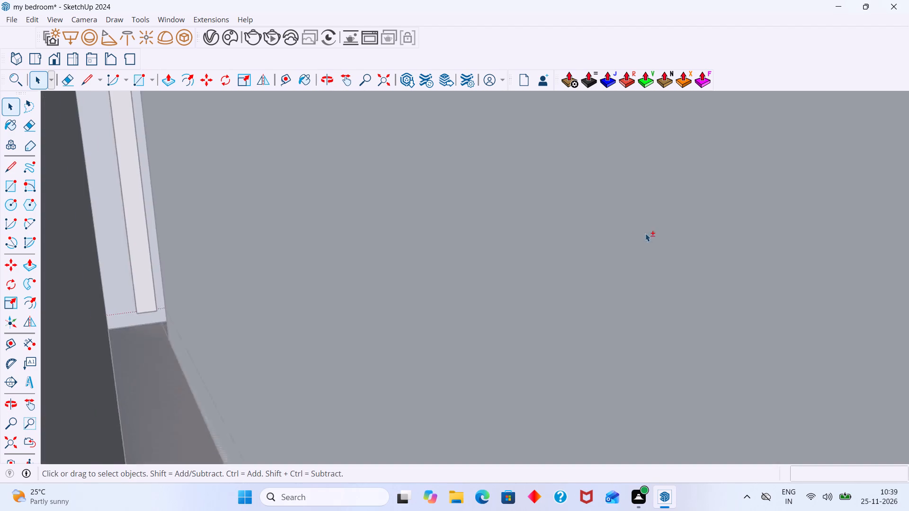
{"action": "scroll", "coordinate": [645, 233], "scroll_direction": "down", "scroll_amount": 1, "text": "shift"}
{"action": "left_click", "coordinate": [10, 444], "text": "shift"}
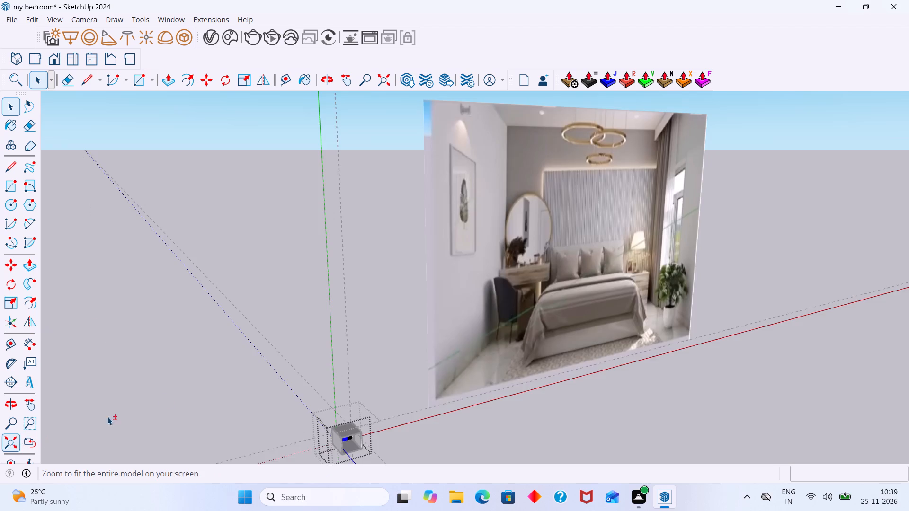
{"action": "scroll", "coordinate": [472, 294], "scroll_direction": "up", "scroll_amount": 2, "text": "shift"}
{"action": "middle_click_drag", "start_coordinate": [432, 356], "coordinate": [502, 149], "text": "shift"}
{"action": "scroll", "coordinate": [426, 210], "scroll_direction": "up", "scroll_amount": 14, "text": "shift"}
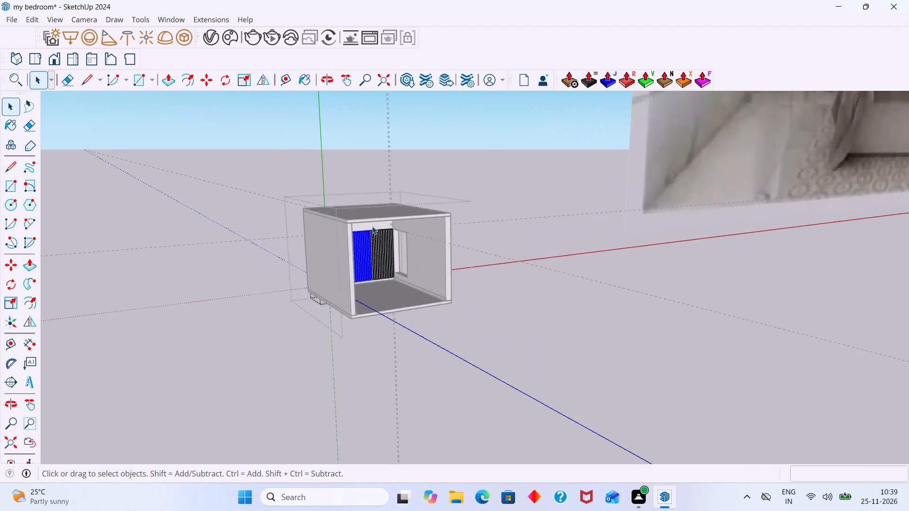
{"action": "scroll", "coordinate": [372, 226], "scroll_direction": "up", "scroll_amount": 14, "text": "shift"}
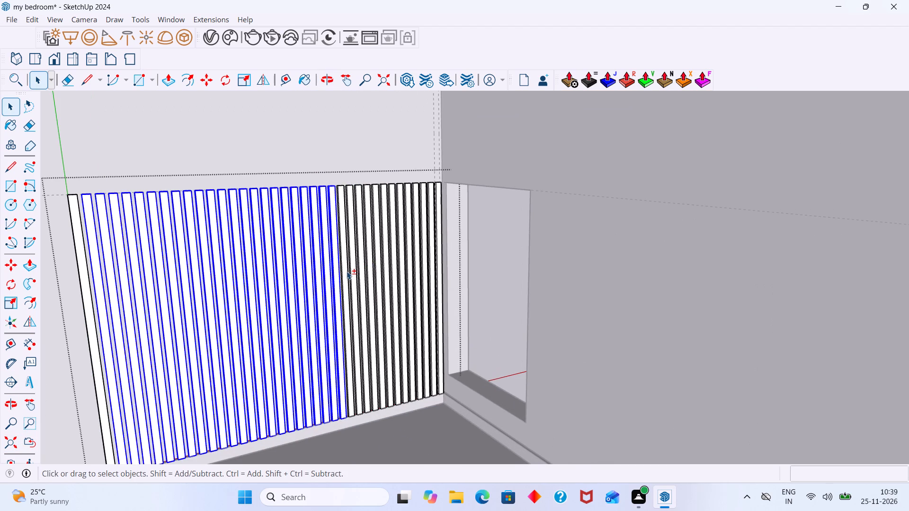
Add the remaining uprights up to the window corner to the selection and move them 1/2" outward, flush with the moved end upright.
{"action": "left_click", "coordinate": [344, 272], "text": "shift"}
{"action": "left_click_drag", "start_coordinate": [375, 272], "coordinate": [364, 263], "text": "shift"}
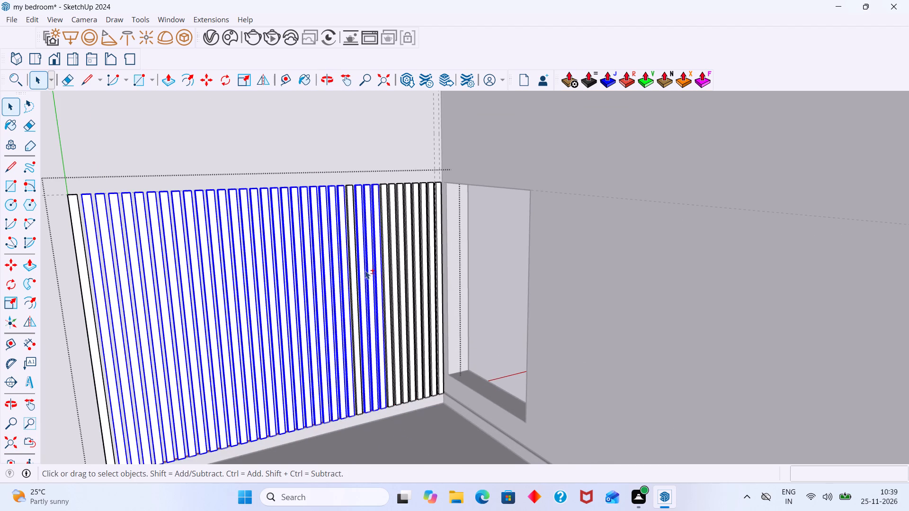
{"action": "left_click", "coordinate": [357, 278], "text": "shift"}
{"action": "left_click_drag", "start_coordinate": [431, 263], "coordinate": [392, 244], "text": "shift"}
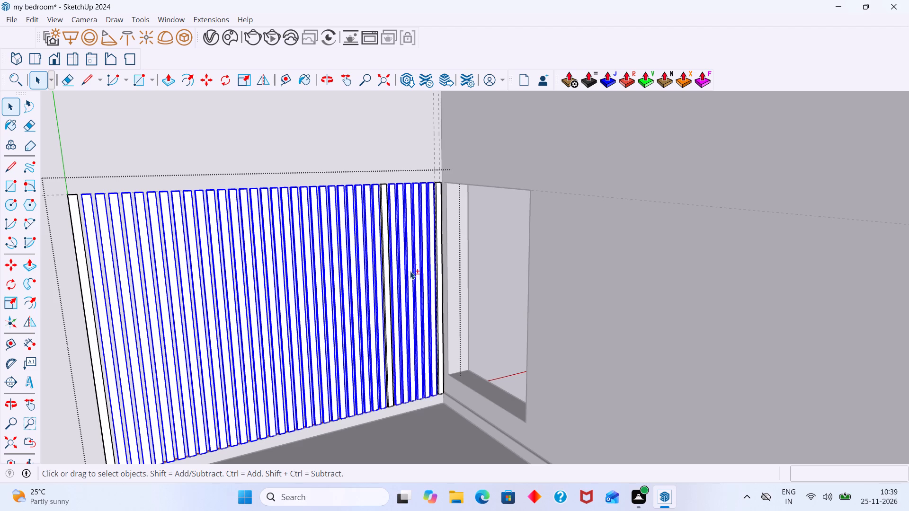
{"action": "scroll", "coordinate": [381, 278], "scroll_direction": "up", "scroll_amount": 5, "text": "shift"}
{"action": "left_click", "coordinate": [391, 278], "text": "shift"}
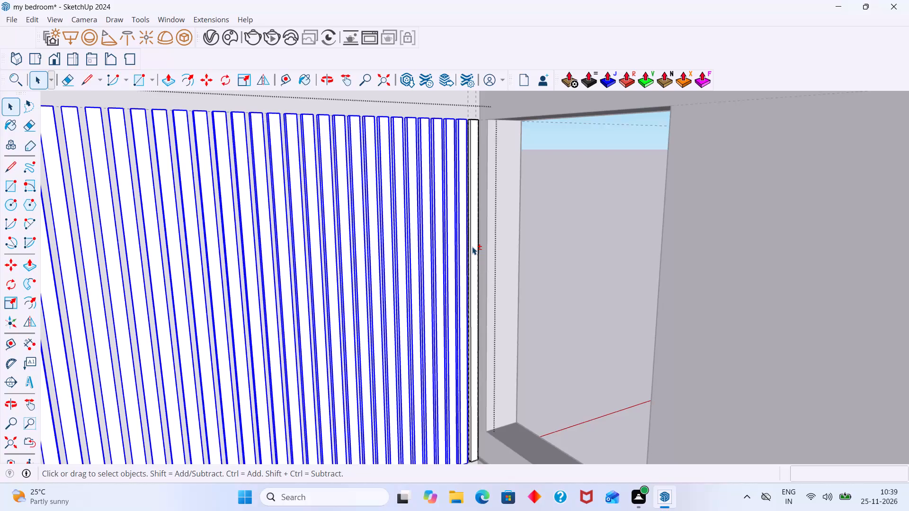
{"action": "left_click", "coordinate": [473, 246], "text": "shift"}
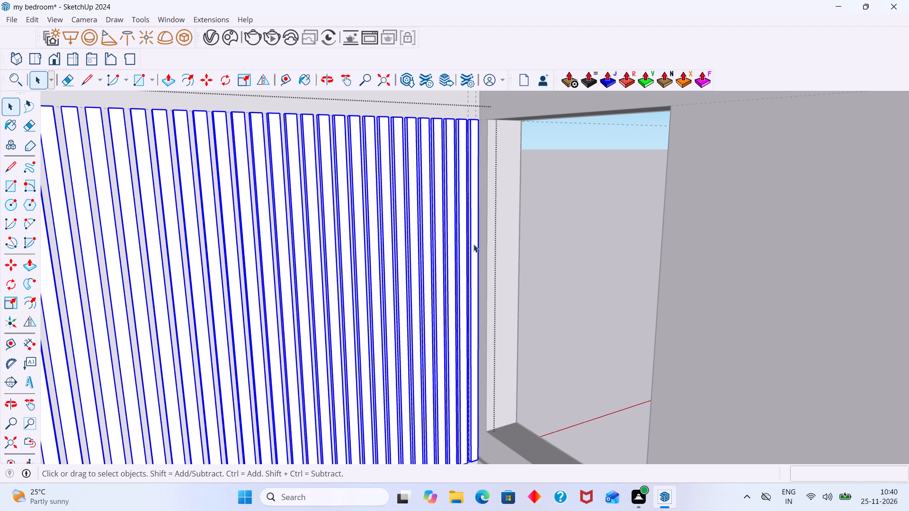
{"action": "scroll", "coordinate": [475, 260], "scroll_direction": "down", "scroll_amount": 9}
{"action": "scroll", "coordinate": [245, 416], "scroll_direction": "up", "scroll_amount": 4}
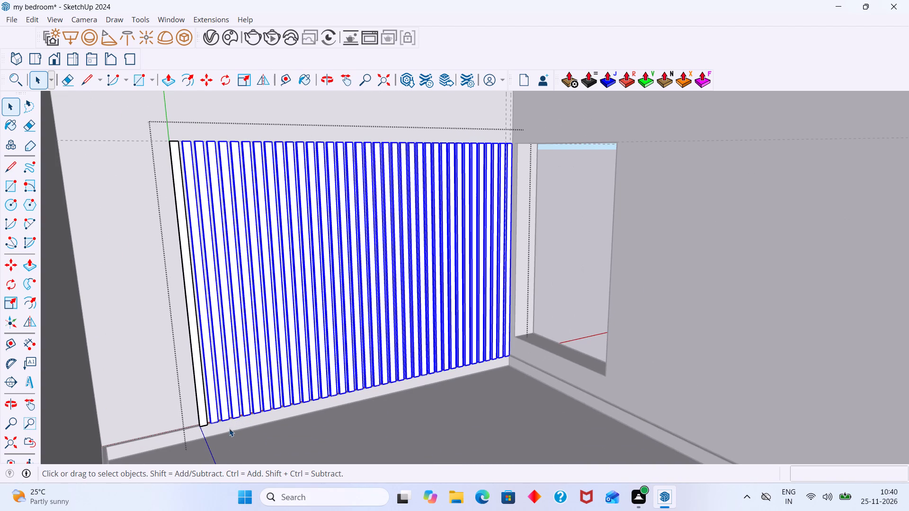
{"action": "middle_click_drag", "start_coordinate": [229, 428], "coordinate": [276, 351], "text": "shift"}
{"action": "middle_click_drag", "start_coordinate": [221, 396], "coordinate": [197, 398]}
{"action": "scroll", "coordinate": [216, 388], "scroll_direction": "up", "scroll_amount": 1}
{"action": "scroll", "coordinate": [216, 388], "scroll_direction": "down", "scroll_amount": 15}
{"action": "middle_click_drag", "start_coordinate": [414, 330], "coordinate": [375, 328]}
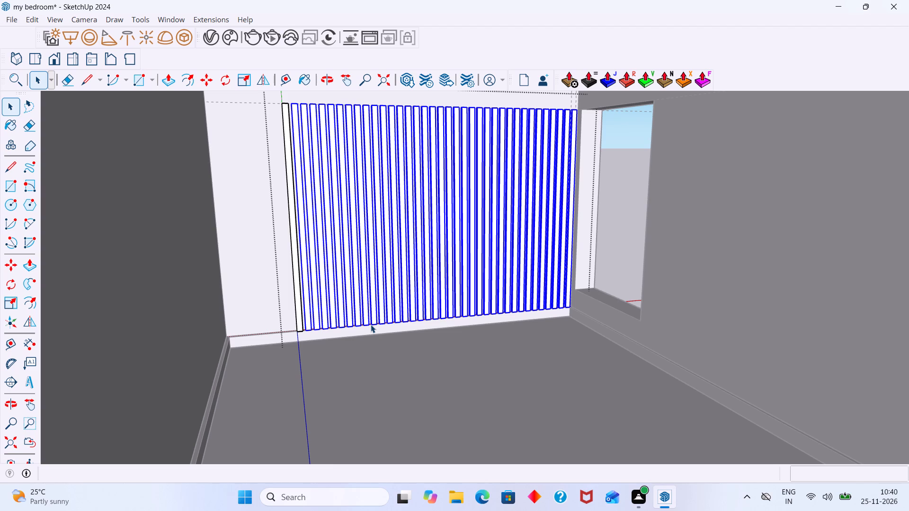
{"action": "scroll", "coordinate": [322, 349], "scroll_direction": "up", "scroll_amount": 8}
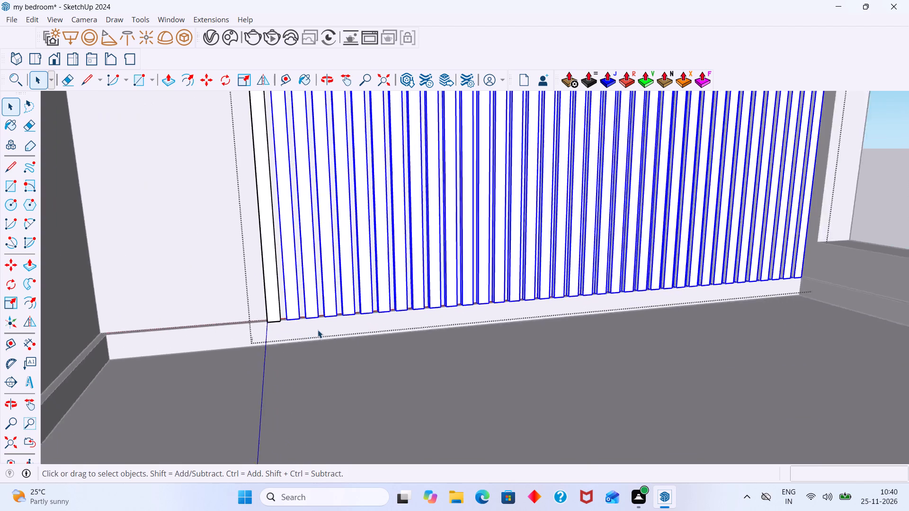
{"action": "scroll", "coordinate": [318, 330], "scroll_direction": "up", "scroll_amount": 4}
{"action": "middle_click_drag", "start_coordinate": [293, 336], "coordinate": [397, 353]}
{"action": "scroll", "coordinate": [249, 318], "scroll_direction": "up", "scroll_amount": 3}
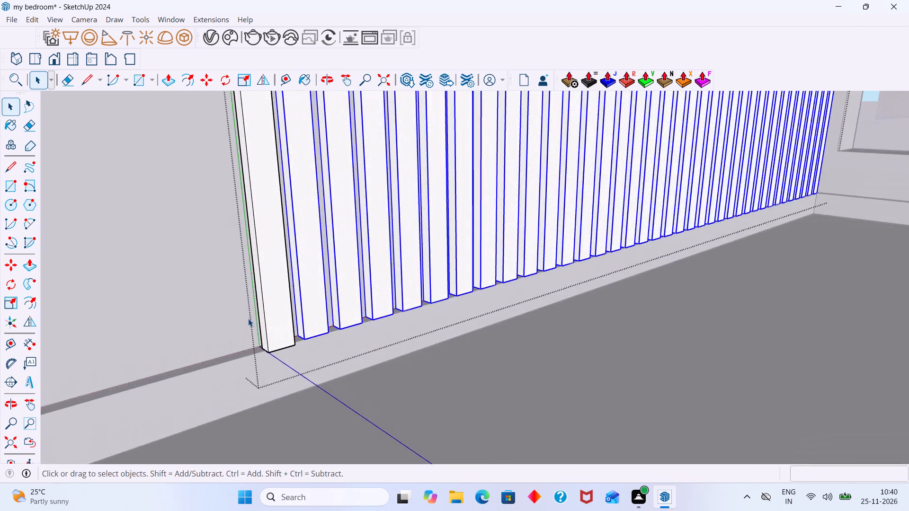
{"action": "scroll", "coordinate": [248, 318], "scroll_direction": "up", "scroll_amount": 3}
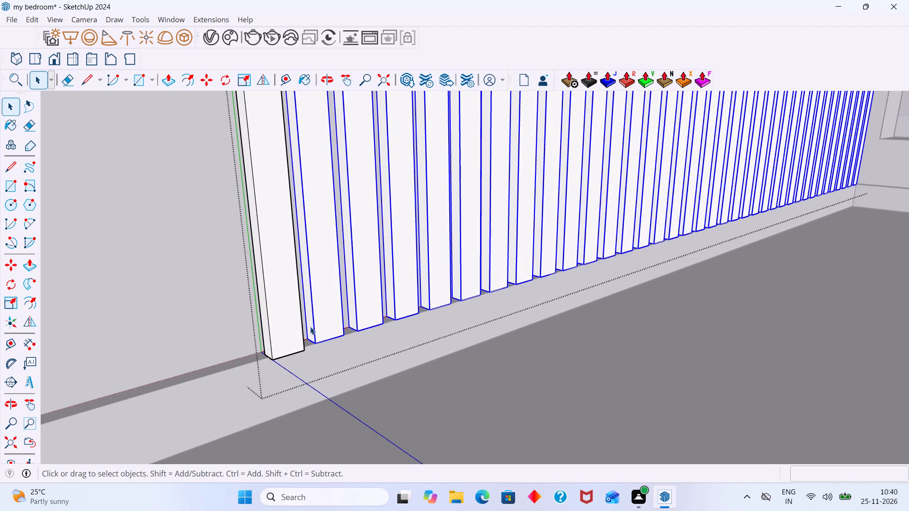
{"action": "key", "text": "m"}
{"action": "scroll", "coordinate": [316, 342], "scroll_direction": "up", "scroll_amount": 13}
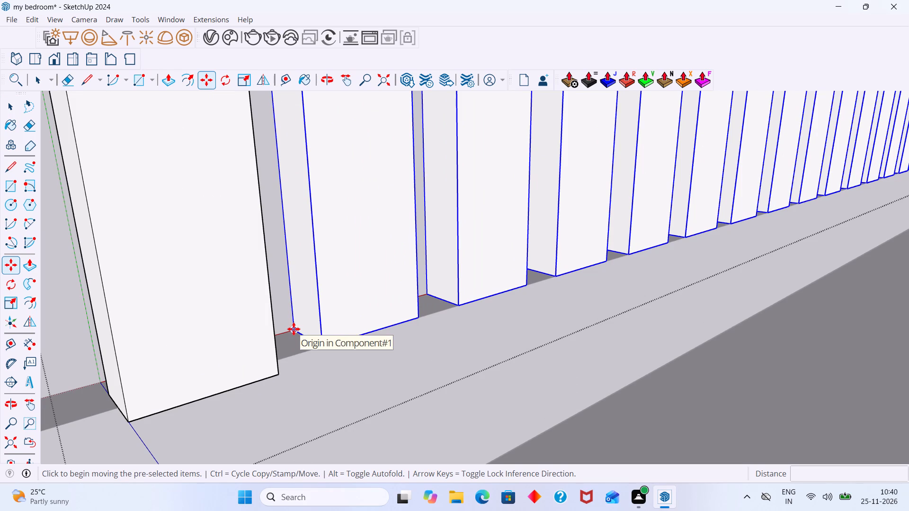
{"action": "left_click", "coordinate": [294, 329]}
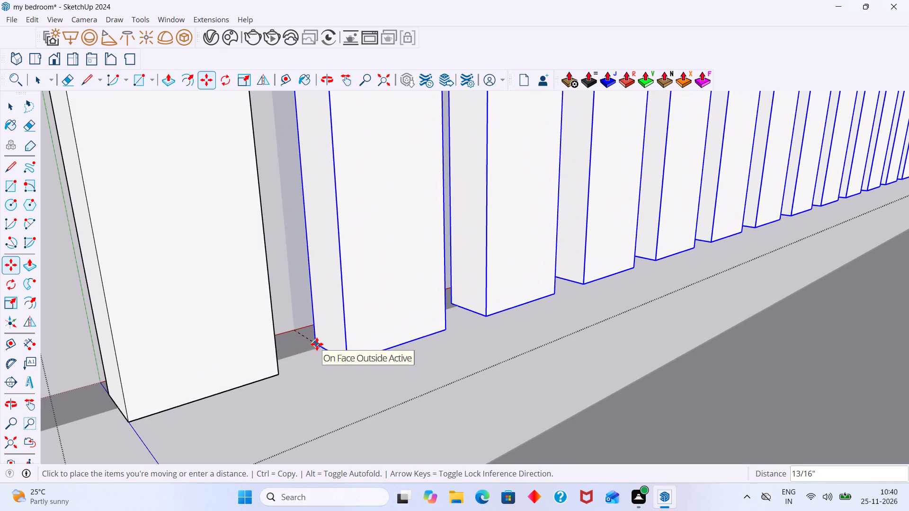
{"action": "key", "text": "Up"}
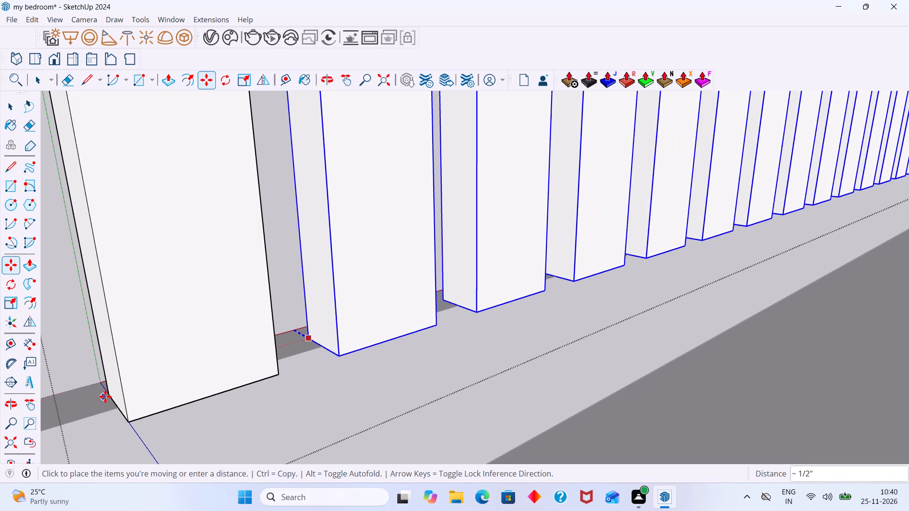
{"action": "left_click", "coordinate": [107, 393]}
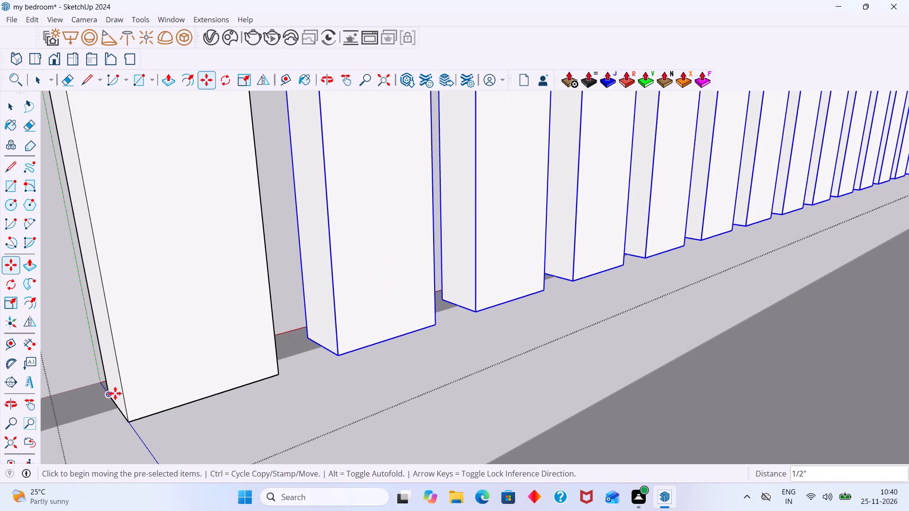
{"action": "key", "text": "space"}
Leave the row of uprights and then the enclosing room group.
{"action": "scroll", "coordinate": [289, 343], "scroll_direction": "down", "scroll_amount": 20}
{"action": "scroll", "coordinate": [289, 343], "scroll_direction": "down", "scroll_amount": 5}
{"action": "scroll", "coordinate": [308, 341], "scroll_direction": "up", "scroll_amount": 3}
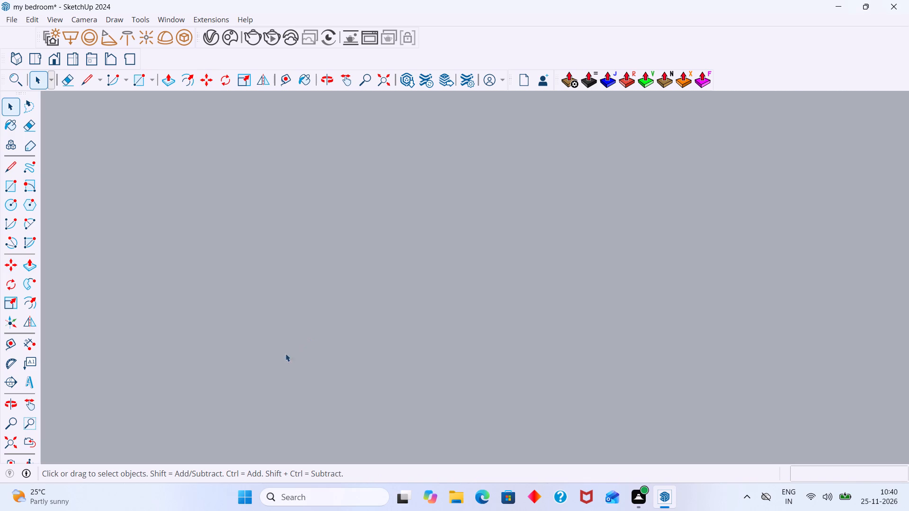
{"action": "left_click", "coordinate": [9, 438]}
{"action": "scroll", "coordinate": [276, 352], "scroll_direction": "down", "scroll_amount": 3}
{"action": "left_click", "coordinate": [474, 413]}
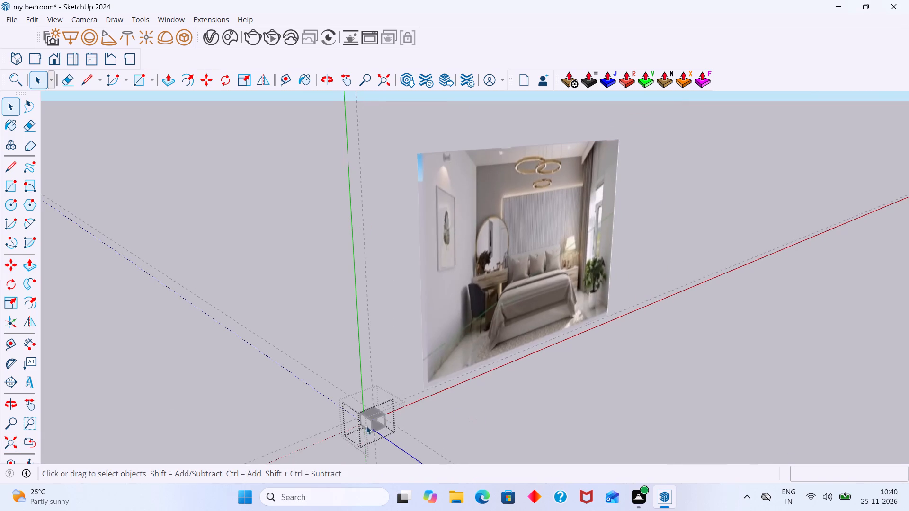
{"action": "scroll", "coordinate": [355, 428], "scroll_direction": "up", "scroll_amount": 7}
{"action": "middle_click_drag", "start_coordinate": [404, 410], "coordinate": [368, 389]}
{"action": "scroll", "coordinate": [356, 407], "scroll_direction": "up", "scroll_amount": 16}
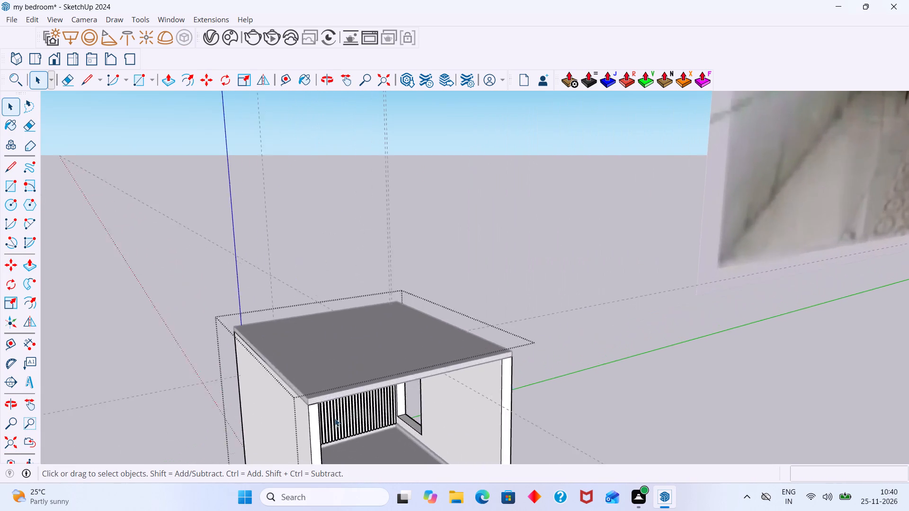
{"action": "scroll", "coordinate": [335, 418], "scroll_direction": "up", "scroll_amount": 6}
{"action": "middle_click_drag", "start_coordinate": [334, 418], "coordinate": [294, 417]}
{"action": "scroll", "coordinate": [258, 428], "scroll_direction": "up", "scroll_amount": 7}
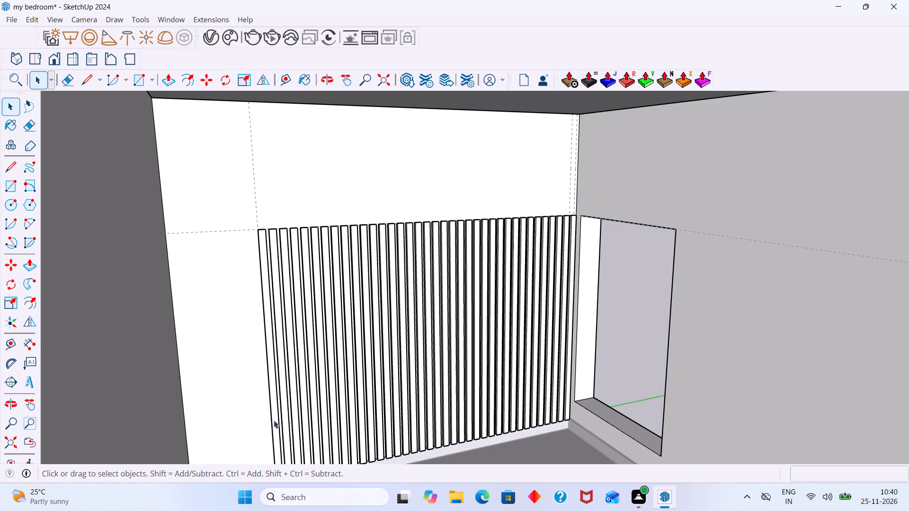
{"action": "left_click", "coordinate": [271, 419]}
{"action": "middle_click_drag", "start_coordinate": [339, 300], "coordinate": [389, 305]}
{"action": "scroll", "coordinate": [345, 301], "scroll_direction": "up", "scroll_amount": 1}
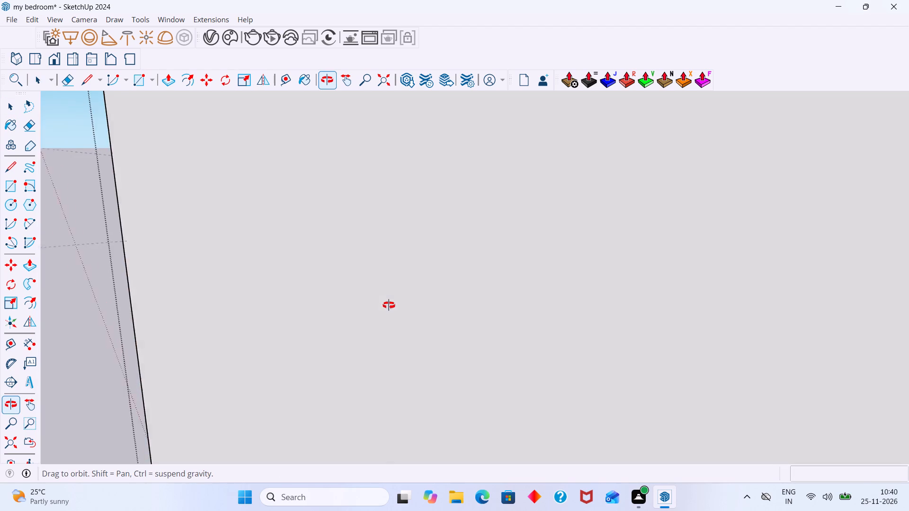
{"action": "middle_click_drag", "start_coordinate": [389, 305], "coordinate": [343, 300]}
{"action": "scroll", "coordinate": [309, 307], "scroll_direction": "down", "scroll_amount": 6}
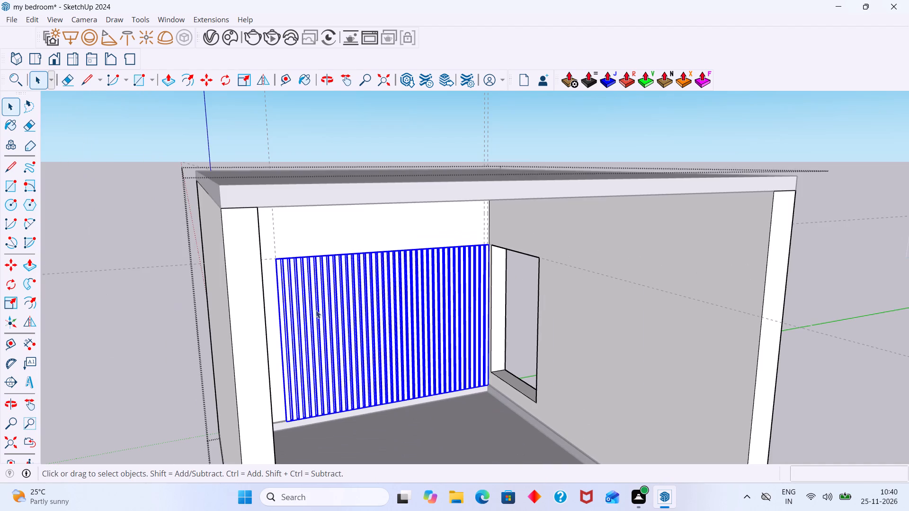
{"action": "scroll", "coordinate": [601, 338], "scroll_direction": "down", "scroll_amount": 3}
{"action": "left_click", "coordinate": [802, 282]}
Examine the fluted panel's bottom edge where it meets the skirting, along the wall up to the window corner.
{"action": "scroll", "coordinate": [457, 348], "scroll_direction": "up", "scroll_amount": 10}
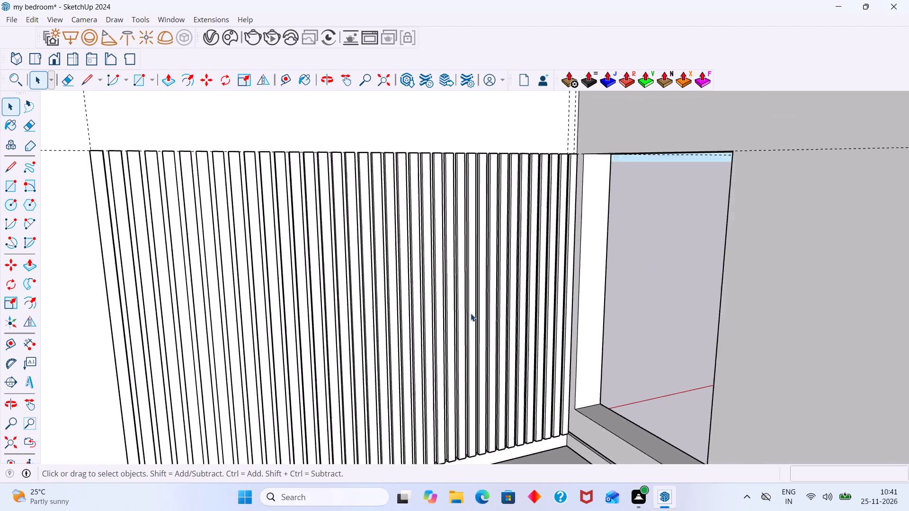
{"action": "scroll", "coordinate": [464, 385], "scroll_direction": "down", "scroll_amount": 3}
{"action": "middle_click_drag", "start_coordinate": [464, 372], "coordinate": [419, 267]}
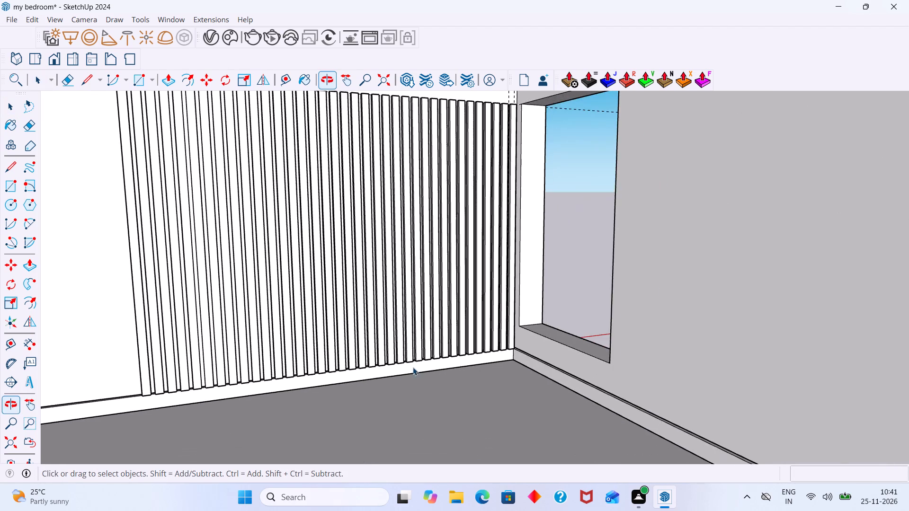
{"action": "scroll", "coordinate": [413, 367], "scroll_direction": "up", "scroll_amount": 11}
{"action": "middle_click_drag", "start_coordinate": [402, 353], "coordinate": [414, 327]}
{"action": "scroll", "coordinate": [410, 348], "scroll_direction": "up", "scroll_amount": 2}
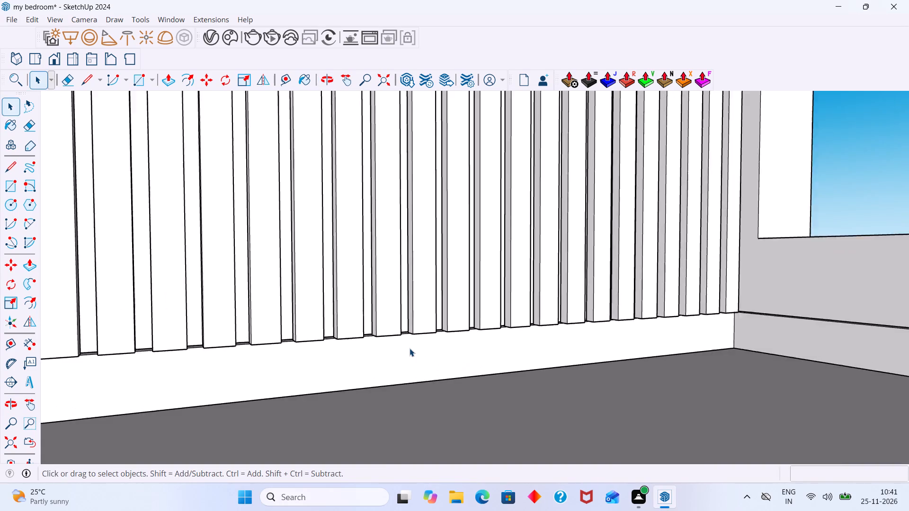
{"action": "scroll", "coordinate": [410, 348], "scroll_direction": "up", "scroll_amount": 4}
{"action": "middle_click_drag", "start_coordinate": [409, 347], "coordinate": [446, 320]}
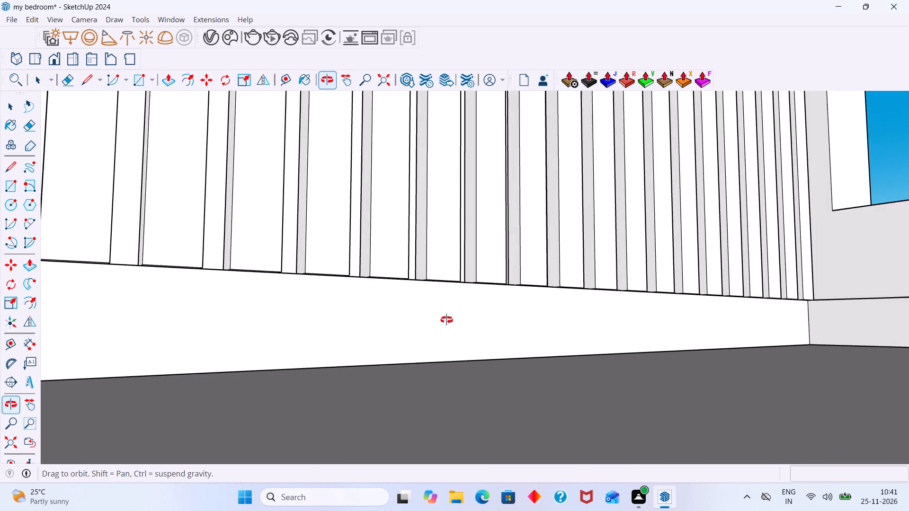
{"action": "middle_click_drag", "start_coordinate": [446, 320], "coordinate": [486, 316]}
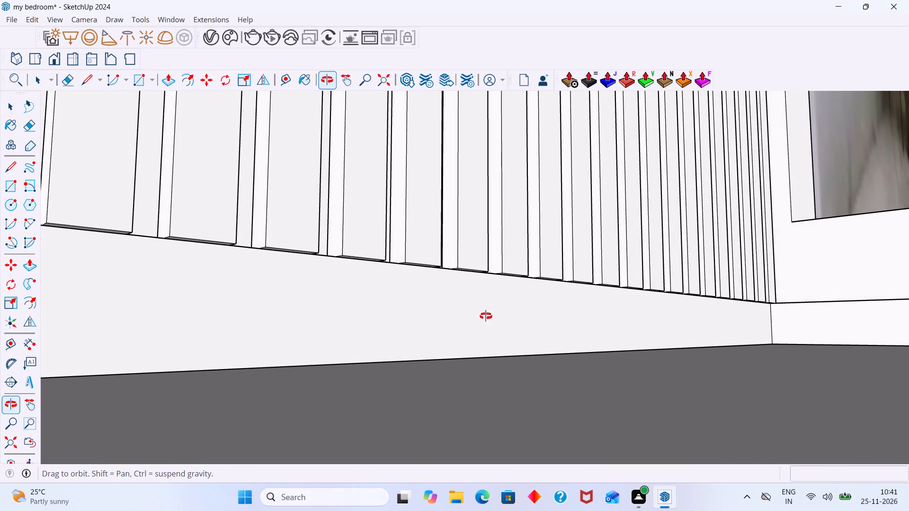
{"action": "middle_click_drag", "start_coordinate": [486, 316], "coordinate": [473, 317]}
{"action": "scroll", "coordinate": [740, 295], "scroll_direction": "up", "scroll_amount": 4}
{"action": "middle_click_drag", "start_coordinate": [745, 296], "coordinate": [746, 294]}
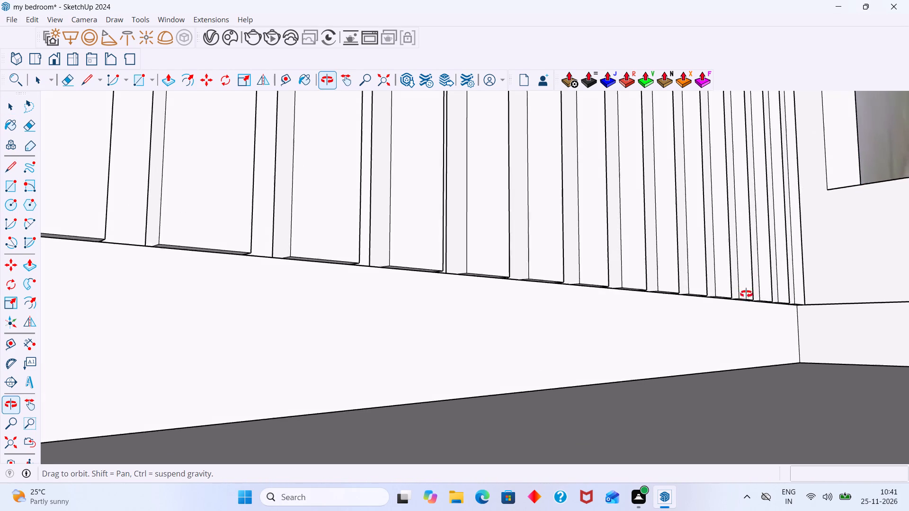
{"action": "middle_click_drag", "start_coordinate": [746, 294], "coordinate": [737, 295]}
{"action": "scroll", "coordinate": [770, 304], "scroll_direction": "up", "scroll_amount": 6}
{"action": "middle_click_drag", "start_coordinate": [772, 305], "coordinate": [772, 291]}
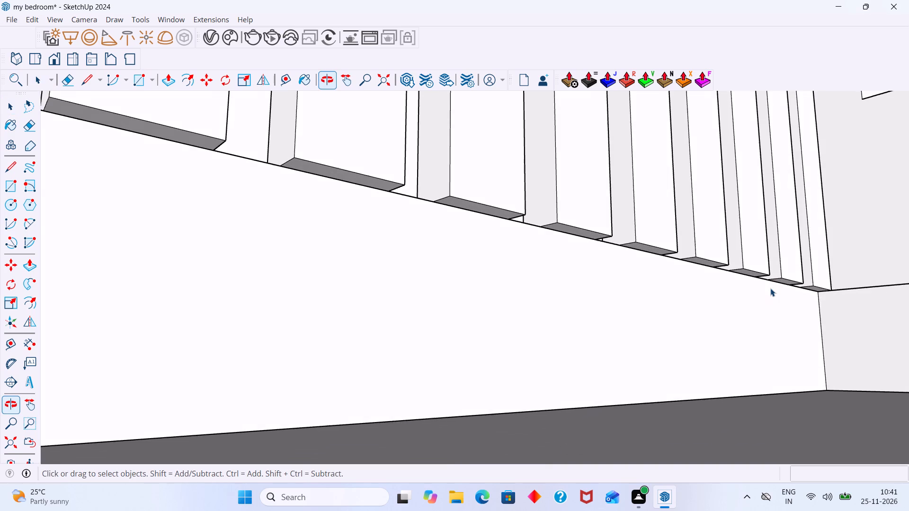
{"action": "scroll", "coordinate": [770, 287], "scroll_direction": "down", "scroll_amount": 4}
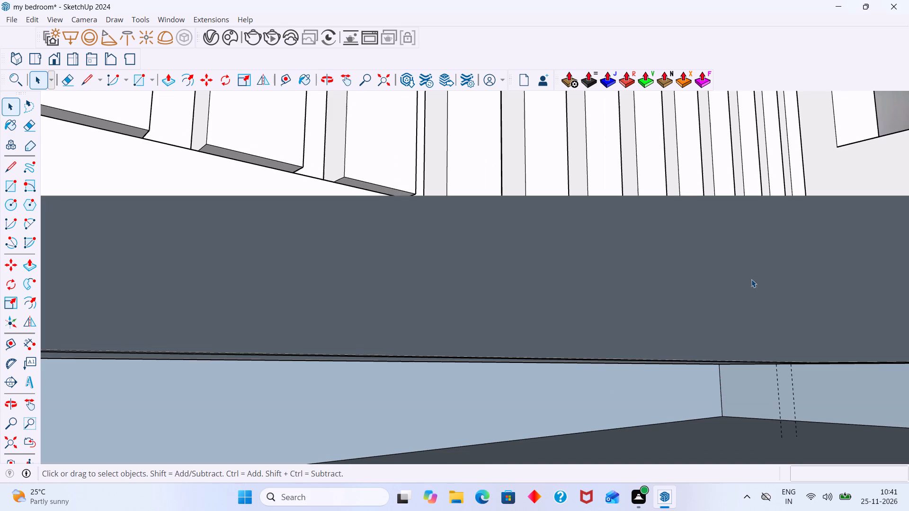
{"action": "scroll", "coordinate": [643, 279], "scroll_direction": "down", "scroll_amount": 2}
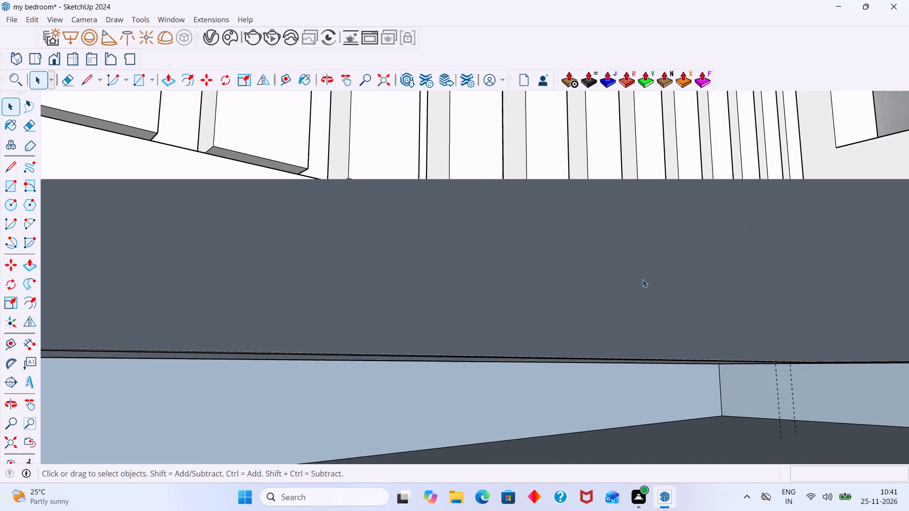
{"action": "scroll", "coordinate": [642, 279], "scroll_direction": "down", "scroll_amount": 6}
{"action": "left_click", "coordinate": [11, 441]}
{"action": "scroll", "coordinate": [234, 355], "scroll_direction": "down", "scroll_amount": 4}
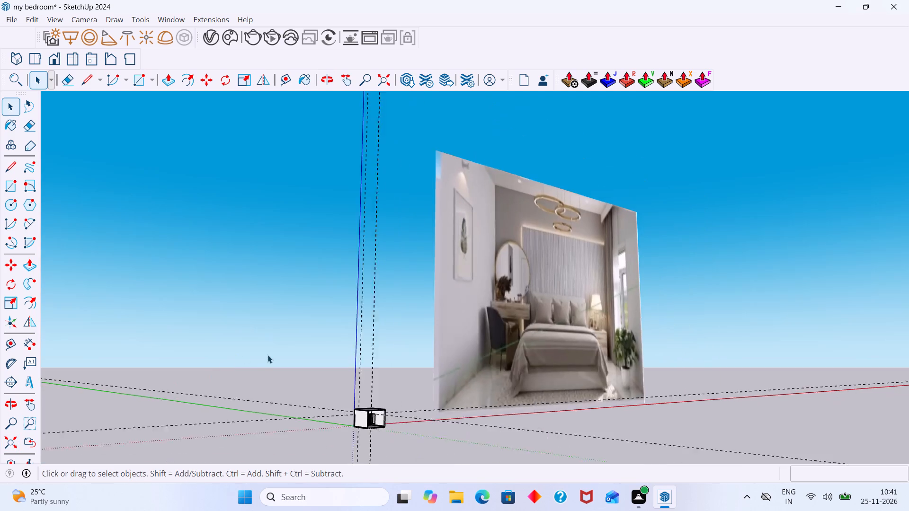
{"action": "scroll", "coordinate": [267, 355], "scroll_direction": "down", "scroll_amount": 1}
{"action": "left_click", "coordinate": [258, 362]}
Examine the fluted panel's top edge and its end upright against the guide lines on the back wall.
{"action": "scroll", "coordinate": [345, 426], "scroll_direction": "up", "scroll_amount": 10}
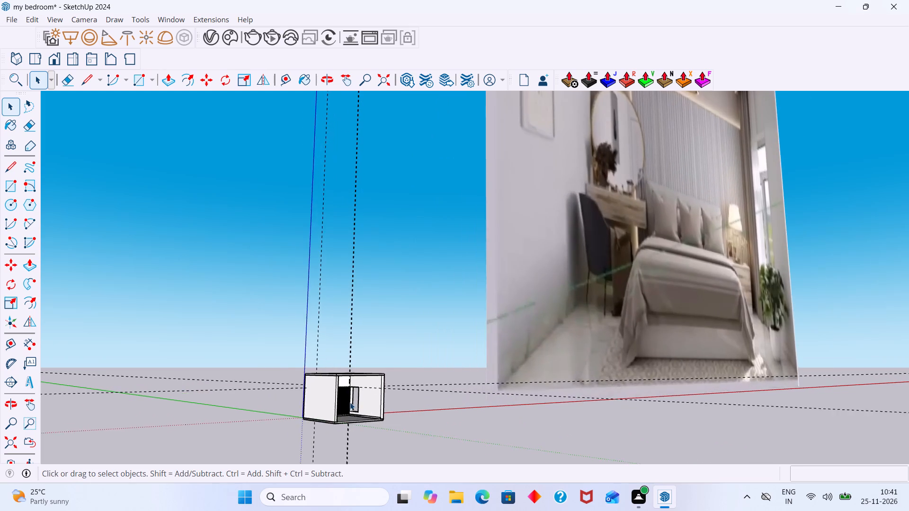
{"action": "scroll", "coordinate": [350, 402], "scroll_direction": "up", "scroll_amount": 4}
{"action": "middle_click_drag", "start_coordinate": [347, 401], "coordinate": [287, 405]}
{"action": "scroll", "coordinate": [310, 404], "scroll_direction": "up", "scroll_amount": 17}
{"action": "middle_click_drag", "start_coordinate": [337, 366], "coordinate": [325, 363]}
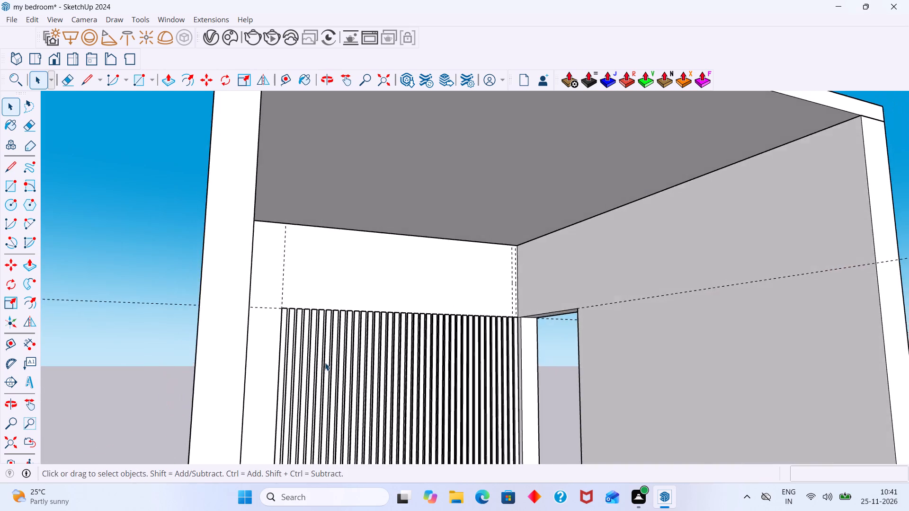
{"action": "scroll", "coordinate": [325, 362], "scroll_direction": "down", "scroll_amount": 3}
{"action": "middle_click_drag", "start_coordinate": [326, 362], "coordinate": [333, 248], "text": "shift"}
{"action": "middle_click_drag", "start_coordinate": [330, 270], "coordinate": [324, 340]}
{"action": "scroll", "coordinate": [315, 217], "scroll_direction": "up", "scroll_amount": 6}
{"action": "middle_click_drag", "start_coordinate": [294, 178], "coordinate": [356, 194]}
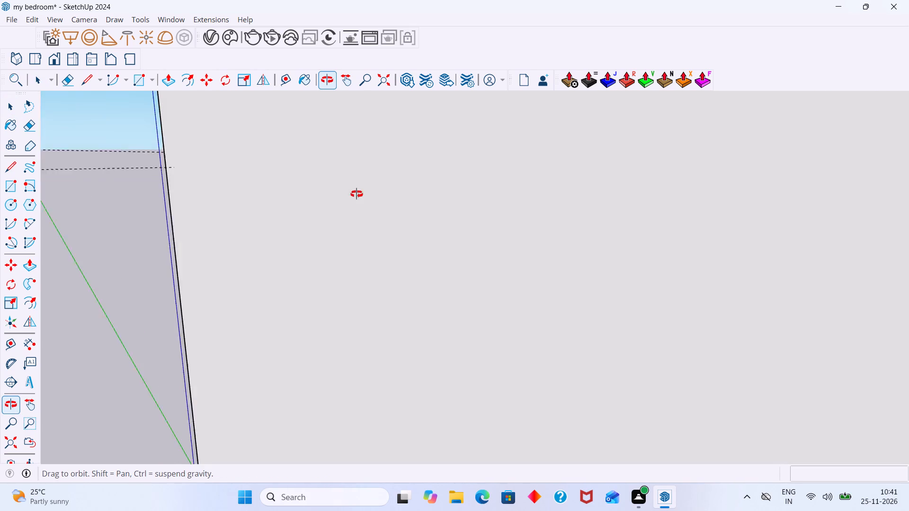
{"action": "middle_click_drag", "start_coordinate": [356, 194], "coordinate": [303, 196]}
{"action": "scroll", "coordinate": [291, 188], "scroll_direction": "up", "scroll_amount": 6}
{"action": "middle_click_drag", "start_coordinate": [276, 176], "coordinate": [289, 198]}
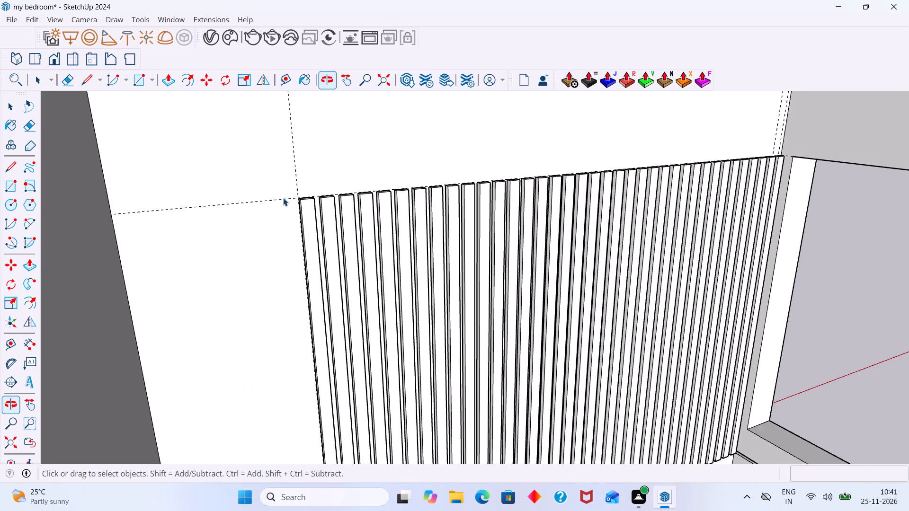
{"action": "scroll", "coordinate": [283, 198], "scroll_direction": "up", "scroll_amount": 6}
{"action": "middle_click_drag", "start_coordinate": [298, 205], "coordinate": [325, 216]}
{"action": "scroll", "coordinate": [310, 215], "scroll_direction": "up", "scroll_amount": 5}
{"action": "middle_click_drag", "start_coordinate": [311, 215], "coordinate": [394, 229]}
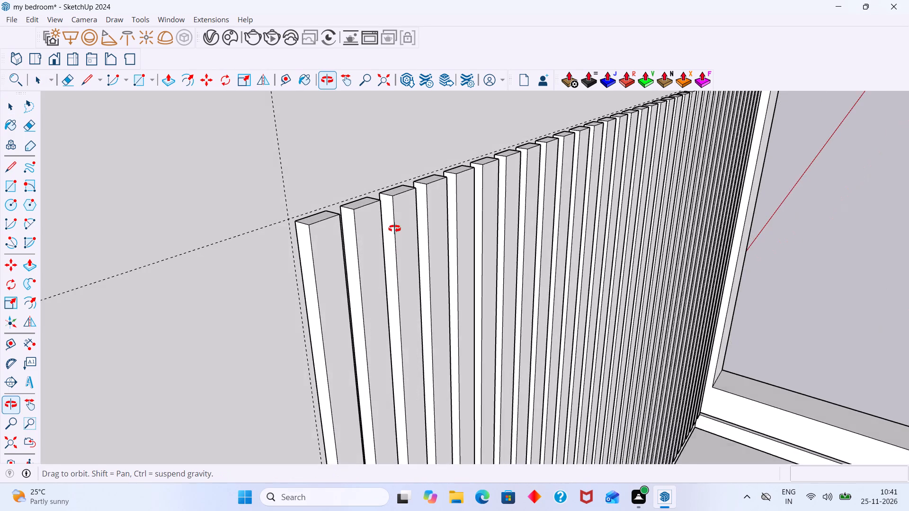
{"action": "middle_click_drag", "start_coordinate": [394, 229], "coordinate": [392, 229]}
{"action": "scroll", "coordinate": [338, 226], "scroll_direction": "up", "scroll_amount": 6}
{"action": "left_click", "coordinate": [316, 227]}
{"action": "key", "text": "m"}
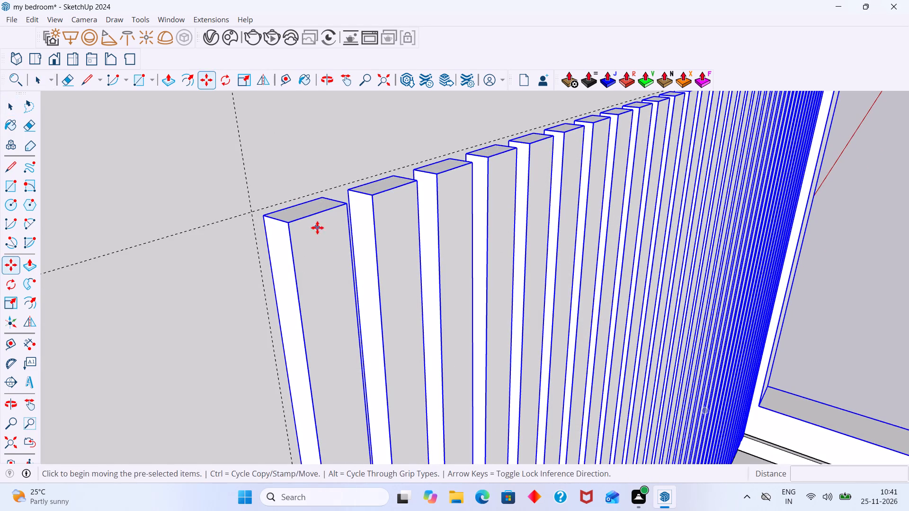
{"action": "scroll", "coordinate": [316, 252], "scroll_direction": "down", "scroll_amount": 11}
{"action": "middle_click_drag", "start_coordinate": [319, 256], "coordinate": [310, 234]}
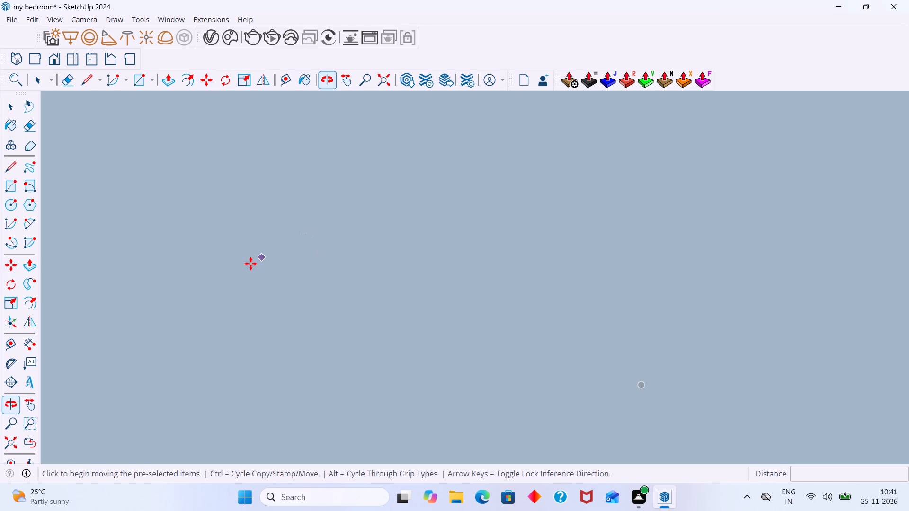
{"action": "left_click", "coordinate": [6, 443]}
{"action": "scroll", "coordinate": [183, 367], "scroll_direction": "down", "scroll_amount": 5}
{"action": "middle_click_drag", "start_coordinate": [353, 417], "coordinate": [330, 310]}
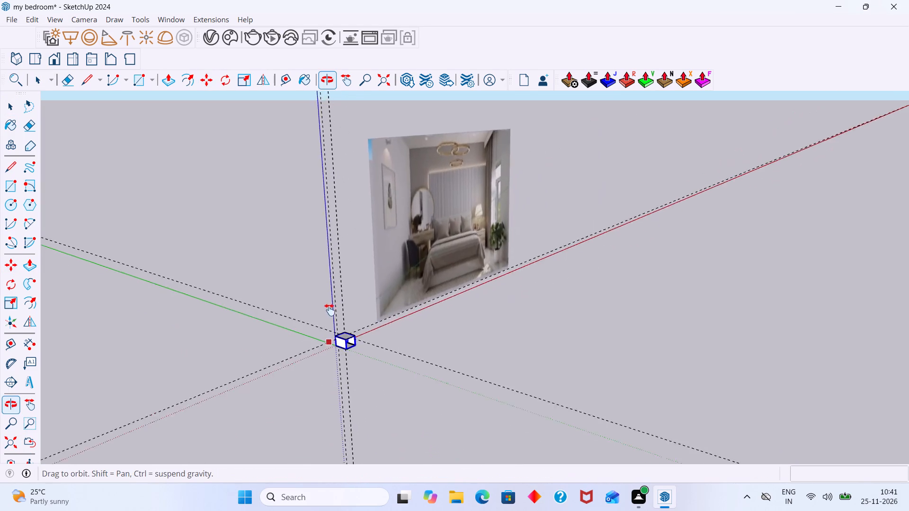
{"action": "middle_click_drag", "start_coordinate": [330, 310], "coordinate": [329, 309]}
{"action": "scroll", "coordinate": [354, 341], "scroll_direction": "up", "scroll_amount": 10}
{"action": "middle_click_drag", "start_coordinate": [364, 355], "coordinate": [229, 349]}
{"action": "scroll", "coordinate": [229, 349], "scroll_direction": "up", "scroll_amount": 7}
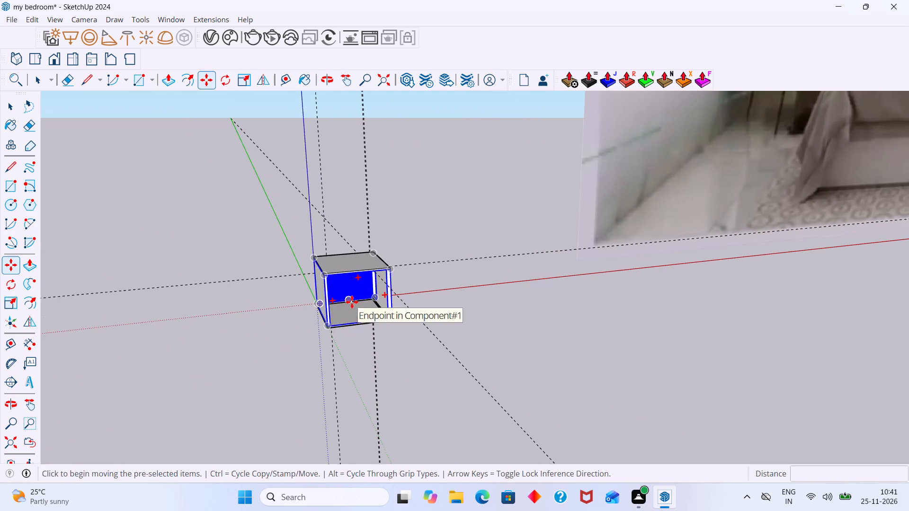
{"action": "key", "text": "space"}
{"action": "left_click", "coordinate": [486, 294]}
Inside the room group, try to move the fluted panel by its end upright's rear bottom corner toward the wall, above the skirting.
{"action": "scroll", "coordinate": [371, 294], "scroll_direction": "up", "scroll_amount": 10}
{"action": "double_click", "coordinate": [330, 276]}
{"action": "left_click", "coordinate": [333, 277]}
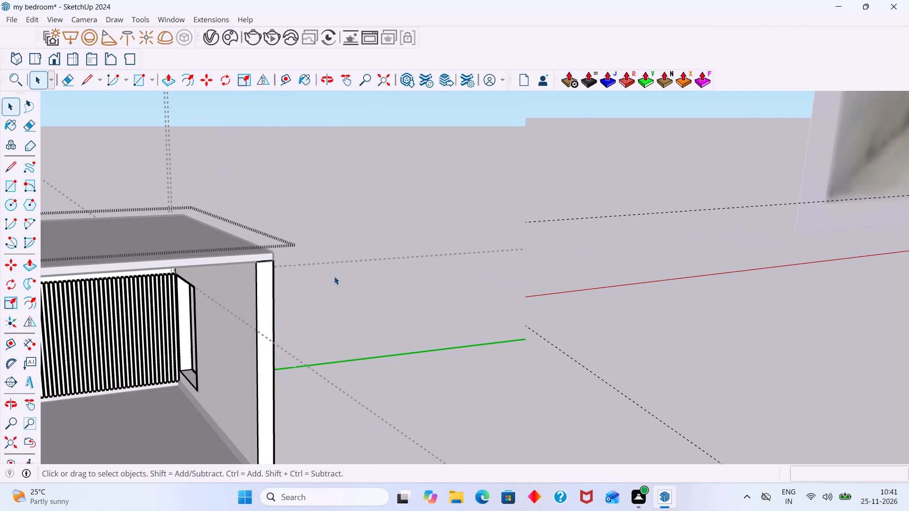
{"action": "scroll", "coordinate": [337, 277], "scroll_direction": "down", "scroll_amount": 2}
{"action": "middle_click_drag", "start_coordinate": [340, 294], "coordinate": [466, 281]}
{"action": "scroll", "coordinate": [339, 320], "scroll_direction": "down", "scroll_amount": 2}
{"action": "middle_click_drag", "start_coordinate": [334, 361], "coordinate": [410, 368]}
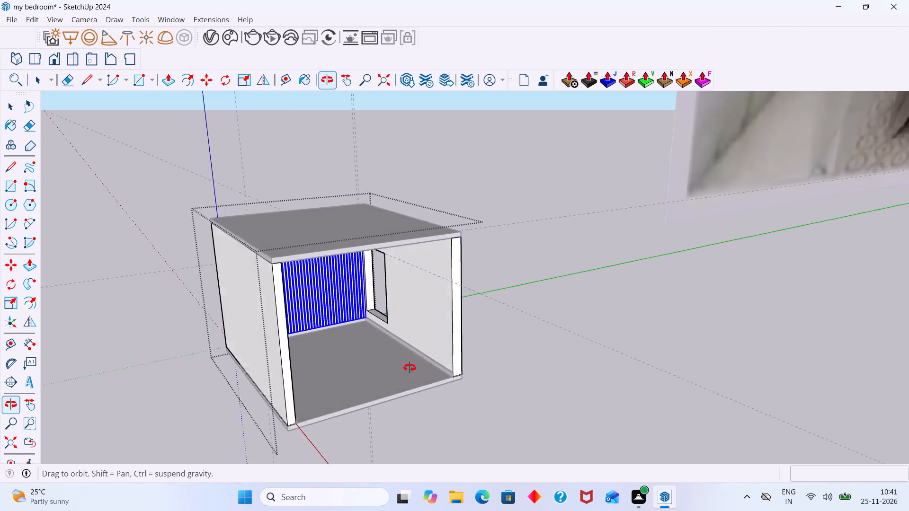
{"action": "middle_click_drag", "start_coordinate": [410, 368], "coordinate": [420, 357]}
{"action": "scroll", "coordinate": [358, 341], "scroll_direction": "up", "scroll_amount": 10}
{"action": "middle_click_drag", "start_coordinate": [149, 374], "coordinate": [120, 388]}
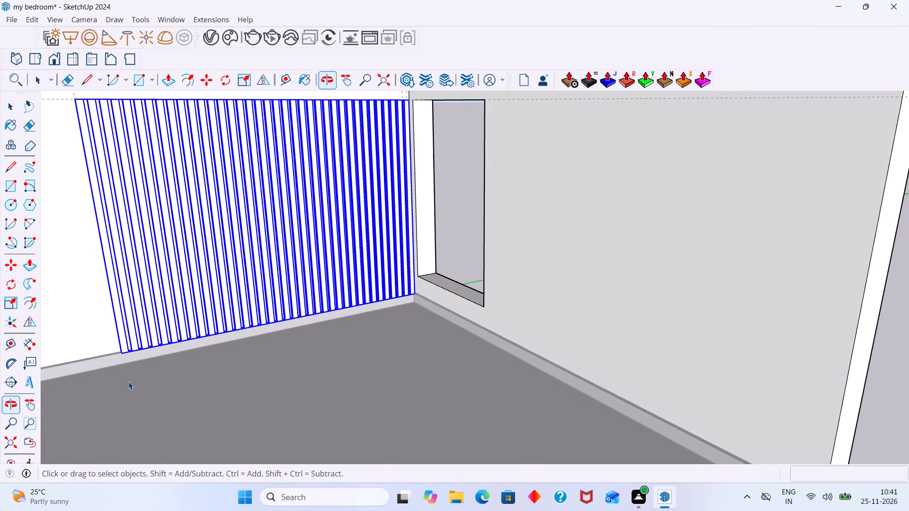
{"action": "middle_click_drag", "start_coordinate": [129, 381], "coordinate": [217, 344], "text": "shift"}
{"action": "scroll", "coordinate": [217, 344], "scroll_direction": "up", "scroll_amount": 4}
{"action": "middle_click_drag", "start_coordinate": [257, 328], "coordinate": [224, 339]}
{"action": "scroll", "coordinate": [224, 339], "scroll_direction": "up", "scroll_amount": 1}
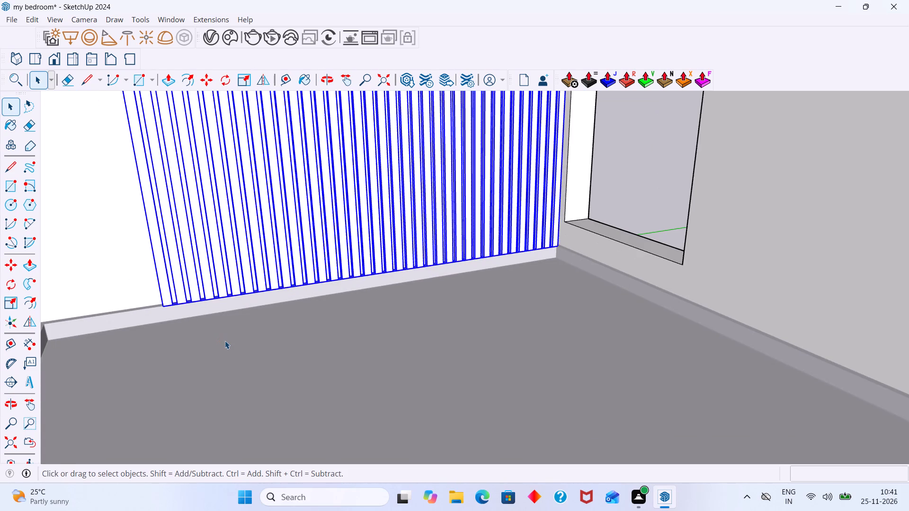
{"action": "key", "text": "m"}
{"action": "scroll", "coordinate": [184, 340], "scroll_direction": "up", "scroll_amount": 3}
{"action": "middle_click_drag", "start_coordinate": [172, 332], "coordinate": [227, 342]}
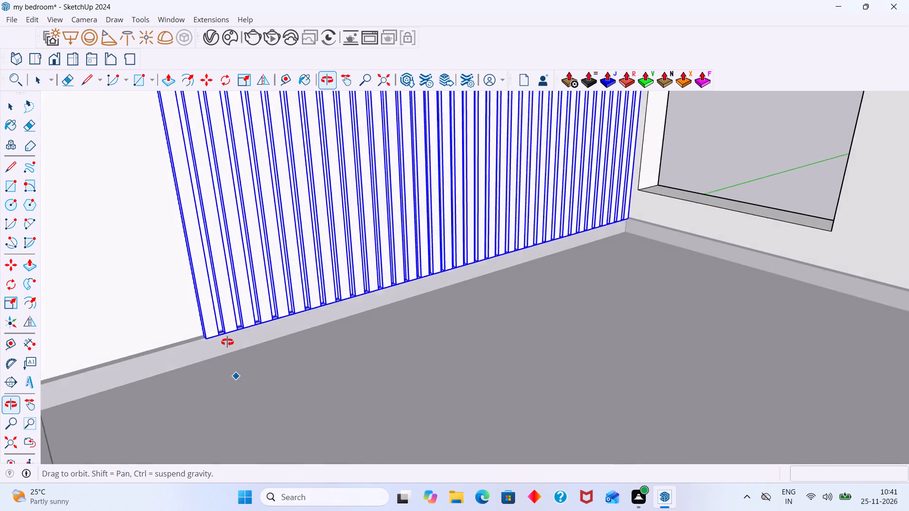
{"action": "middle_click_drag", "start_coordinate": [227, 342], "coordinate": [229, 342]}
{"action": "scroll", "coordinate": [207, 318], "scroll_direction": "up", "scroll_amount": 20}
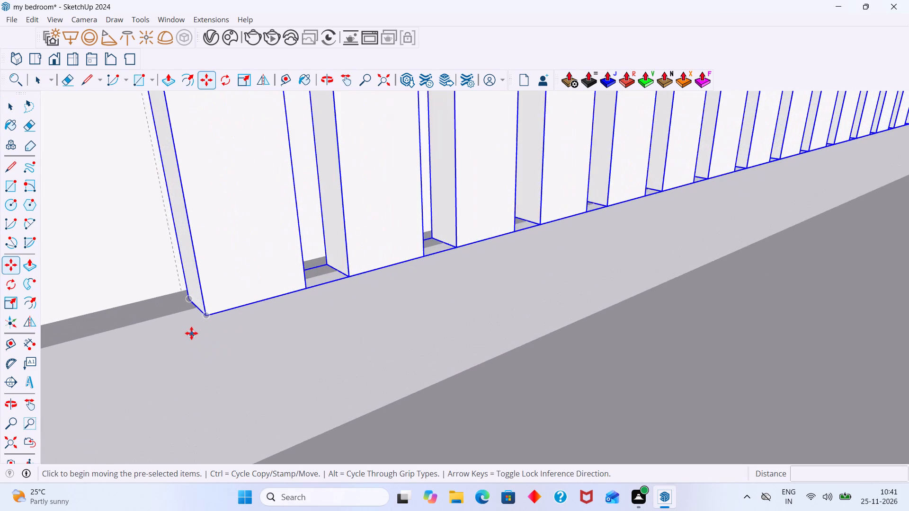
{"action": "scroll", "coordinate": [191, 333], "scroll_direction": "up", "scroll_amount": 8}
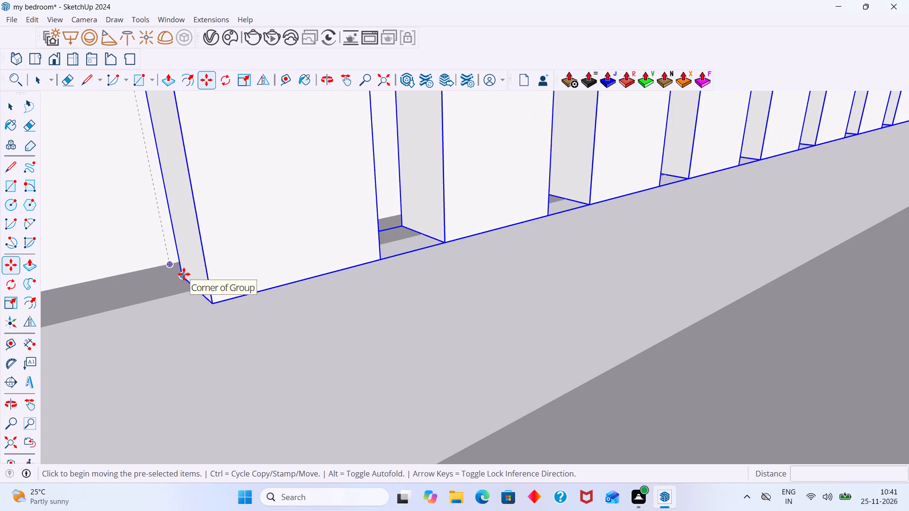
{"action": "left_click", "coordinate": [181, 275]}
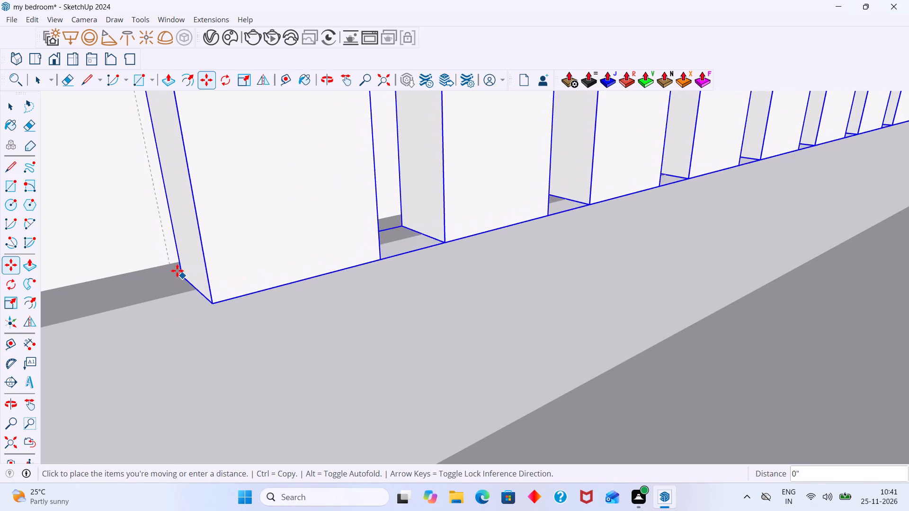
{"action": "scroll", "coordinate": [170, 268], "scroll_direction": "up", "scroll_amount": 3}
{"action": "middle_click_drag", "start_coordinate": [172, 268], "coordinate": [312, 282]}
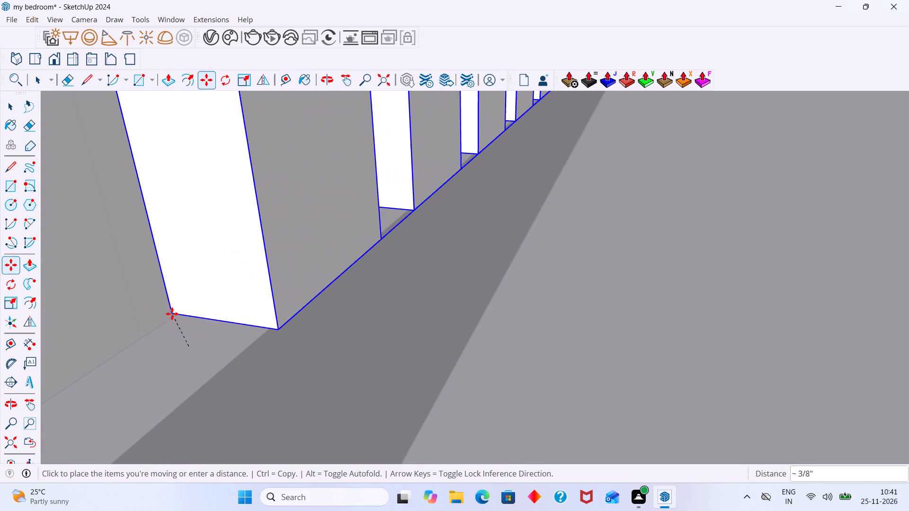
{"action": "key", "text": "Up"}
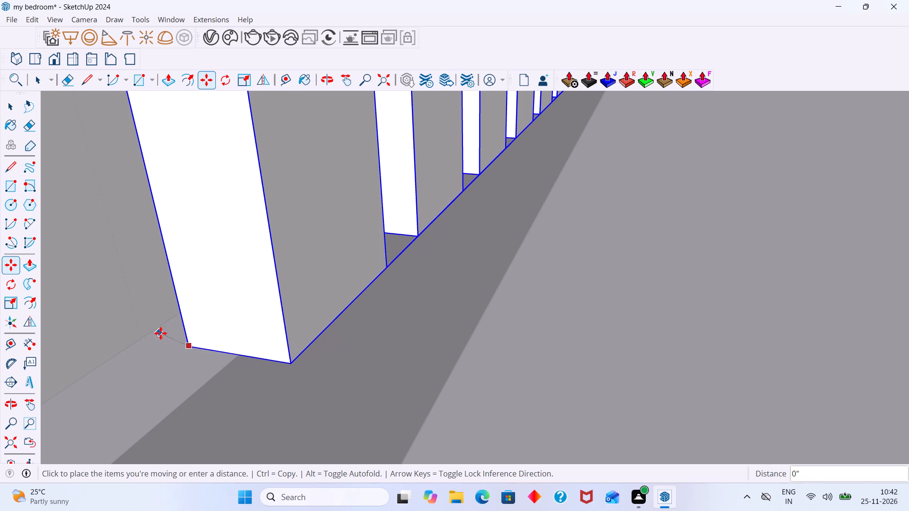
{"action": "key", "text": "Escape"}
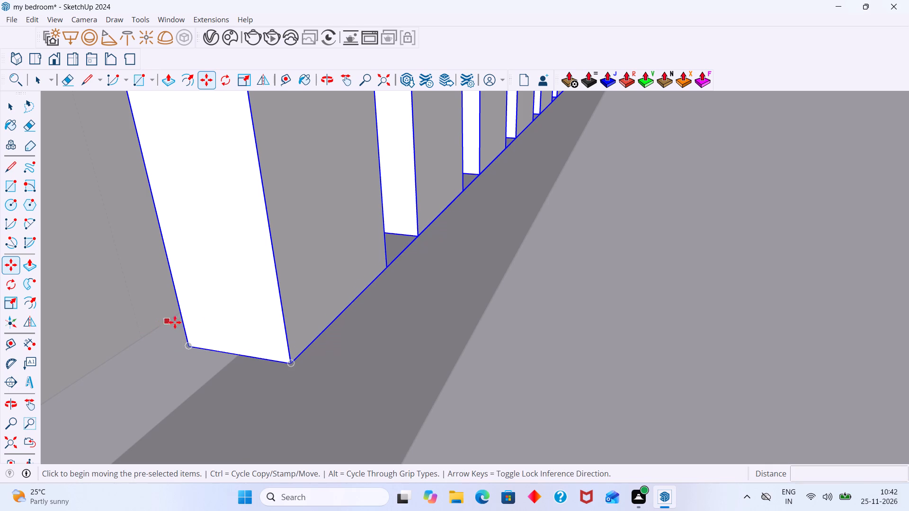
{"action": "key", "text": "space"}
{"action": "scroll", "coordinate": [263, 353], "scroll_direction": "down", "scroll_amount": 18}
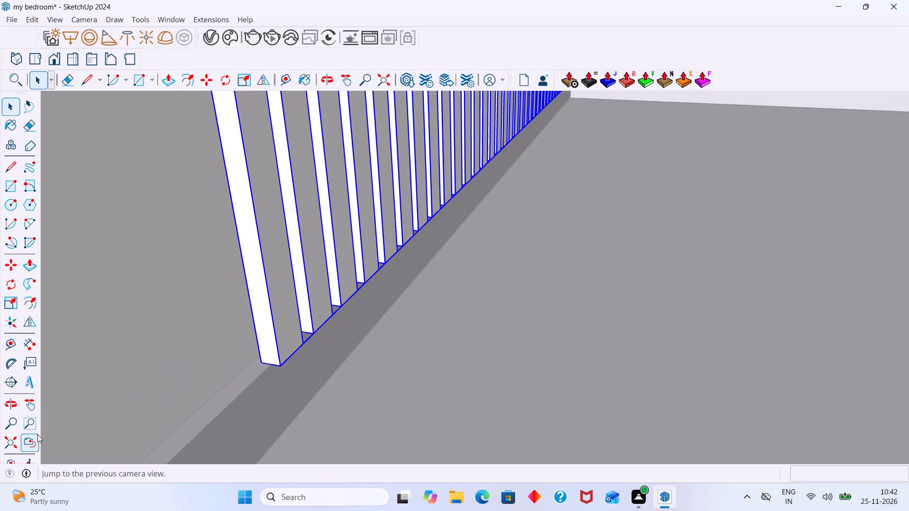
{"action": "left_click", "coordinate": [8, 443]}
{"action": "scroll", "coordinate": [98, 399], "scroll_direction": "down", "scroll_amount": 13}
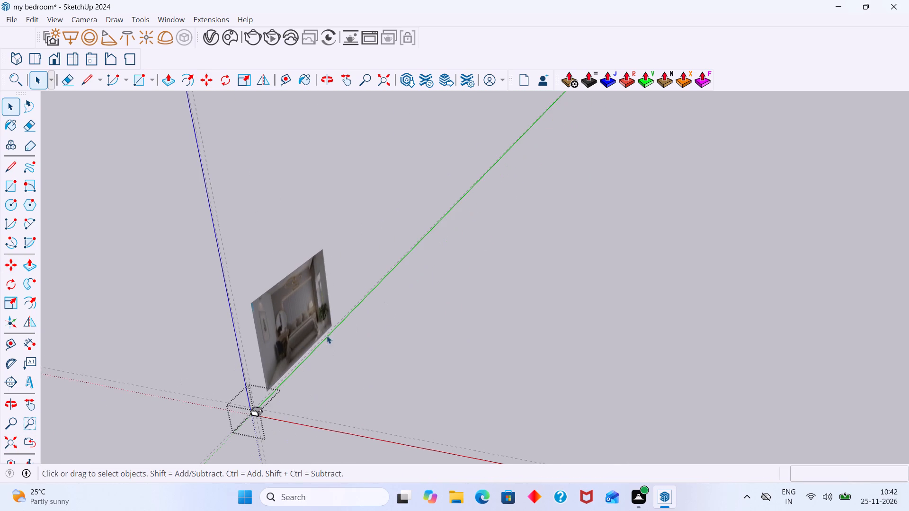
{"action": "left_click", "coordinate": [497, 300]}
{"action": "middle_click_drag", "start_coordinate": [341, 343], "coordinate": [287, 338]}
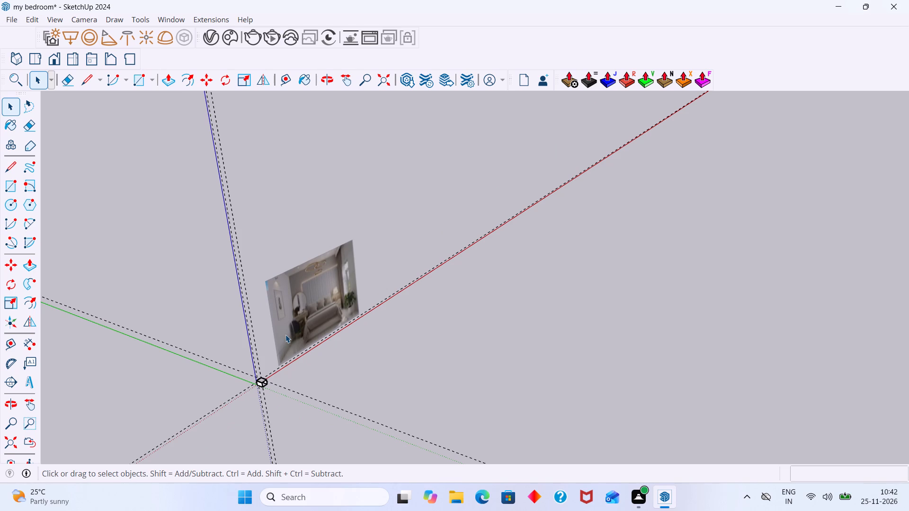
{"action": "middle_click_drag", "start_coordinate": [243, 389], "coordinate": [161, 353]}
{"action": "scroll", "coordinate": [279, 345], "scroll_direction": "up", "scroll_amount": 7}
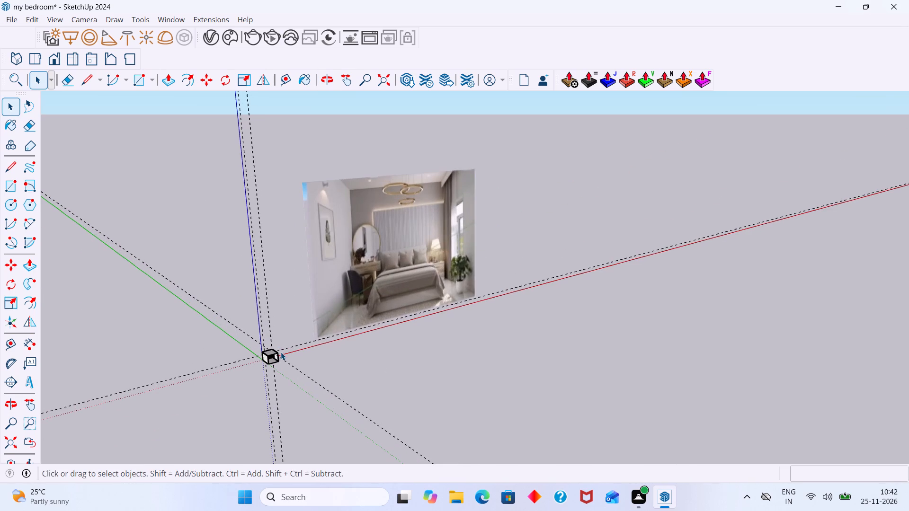
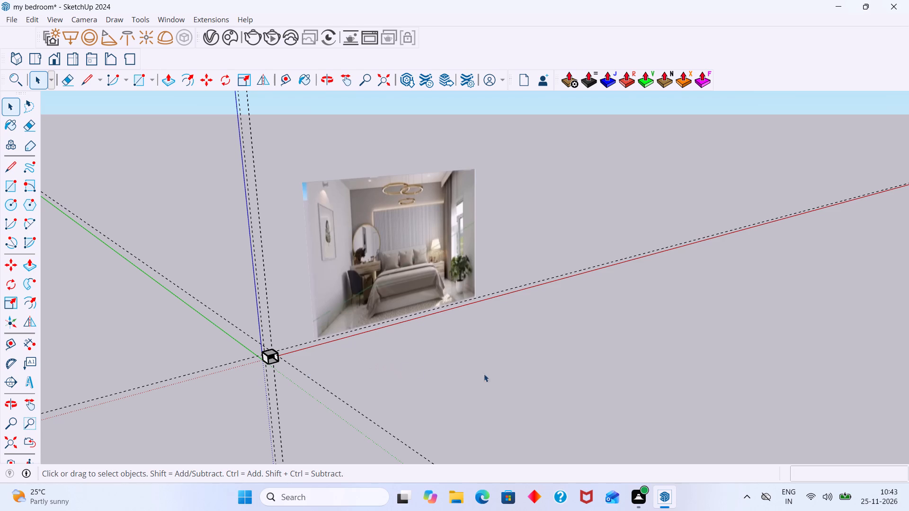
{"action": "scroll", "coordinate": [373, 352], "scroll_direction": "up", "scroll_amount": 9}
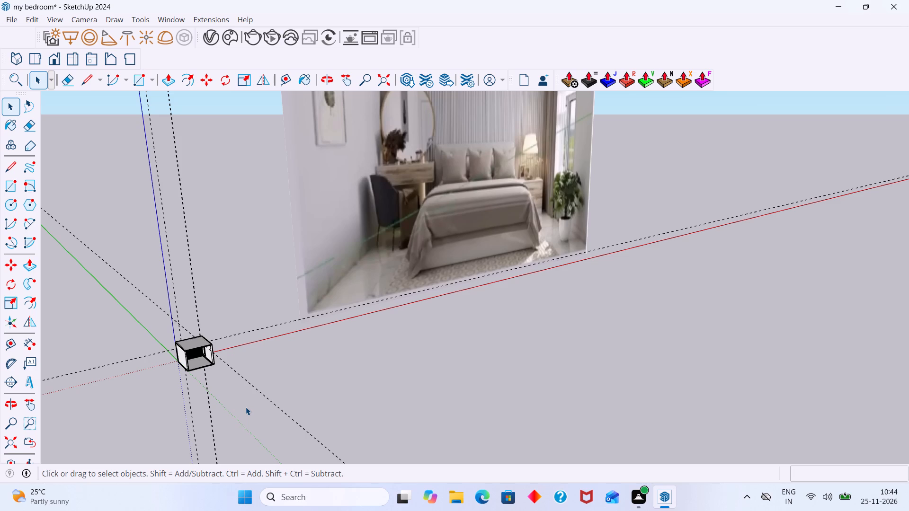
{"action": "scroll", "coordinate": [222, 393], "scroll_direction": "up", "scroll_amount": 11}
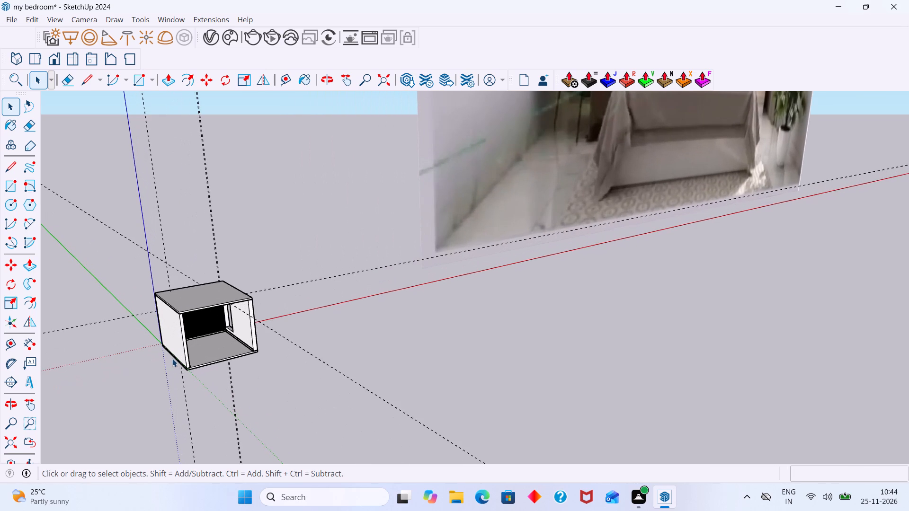
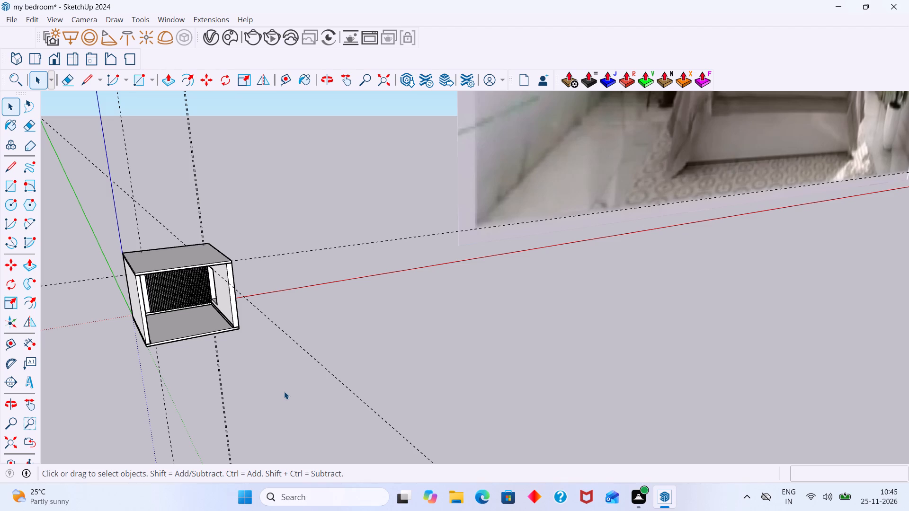
Inside the nested slat component on the back wall, Push/Pull a slat's bottom face 4" down to the floor.
{"action": "scroll", "coordinate": [226, 374], "scroll_direction": "up", "scroll_amount": 3}
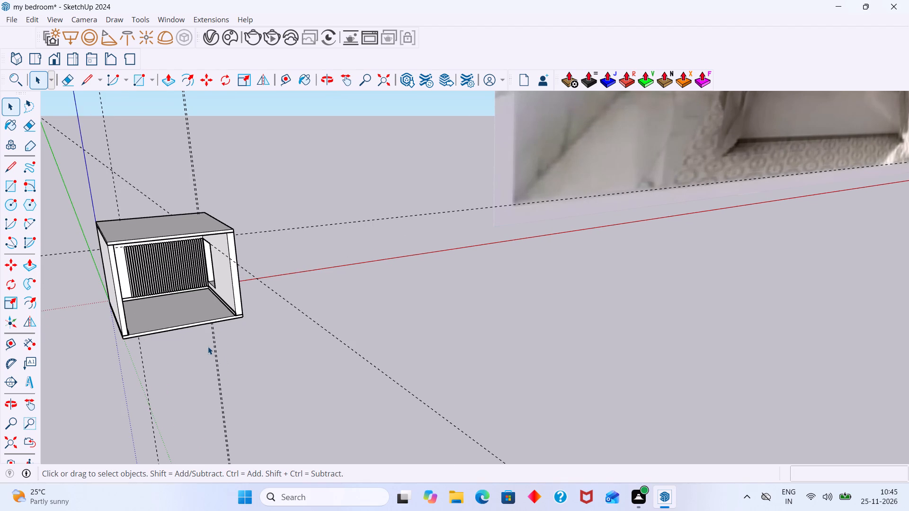
{"action": "scroll", "coordinate": [208, 345], "scroll_direction": "down", "scroll_amount": 3}
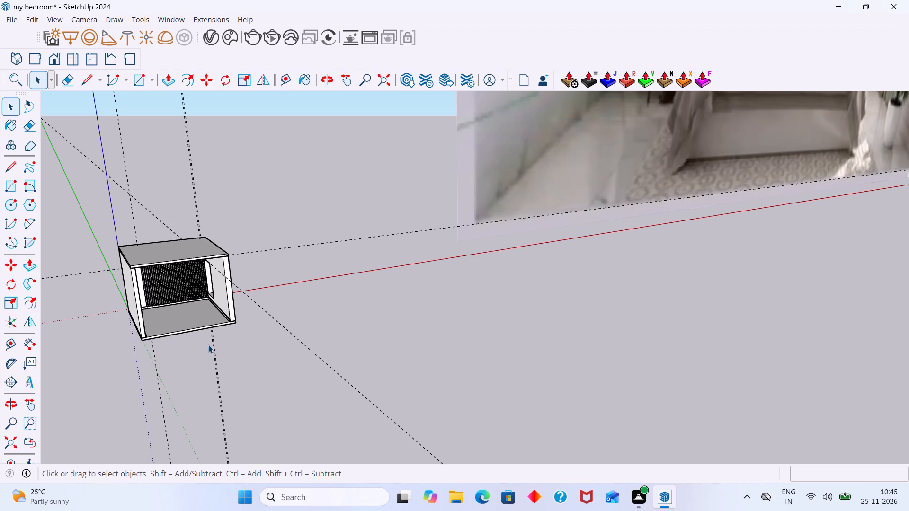
{"action": "scroll", "coordinate": [199, 345], "scroll_direction": "up", "scroll_amount": 2}
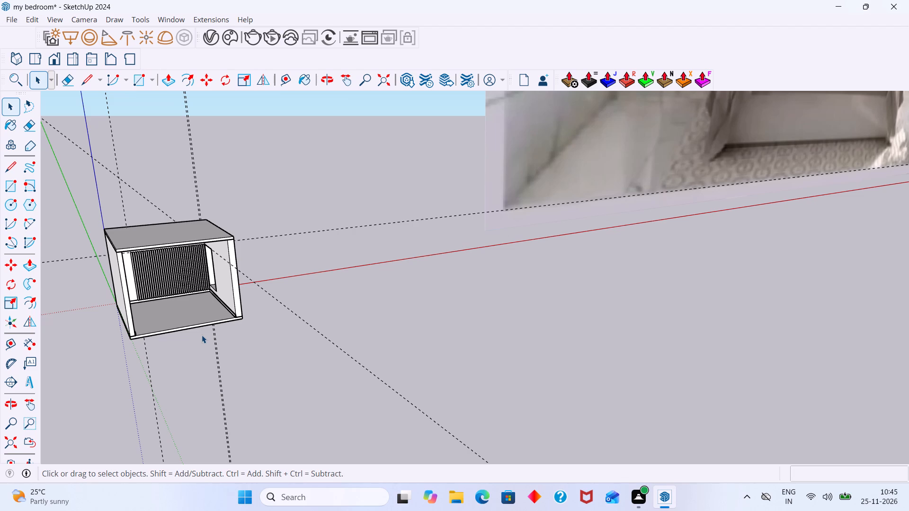
{"action": "middle_click_drag", "start_coordinate": [153, 304], "coordinate": [166, 280]}
{"action": "scroll", "coordinate": [134, 295], "scroll_direction": "up", "scroll_amount": 19}
{"action": "middle_click", "coordinate": [115, 322]}
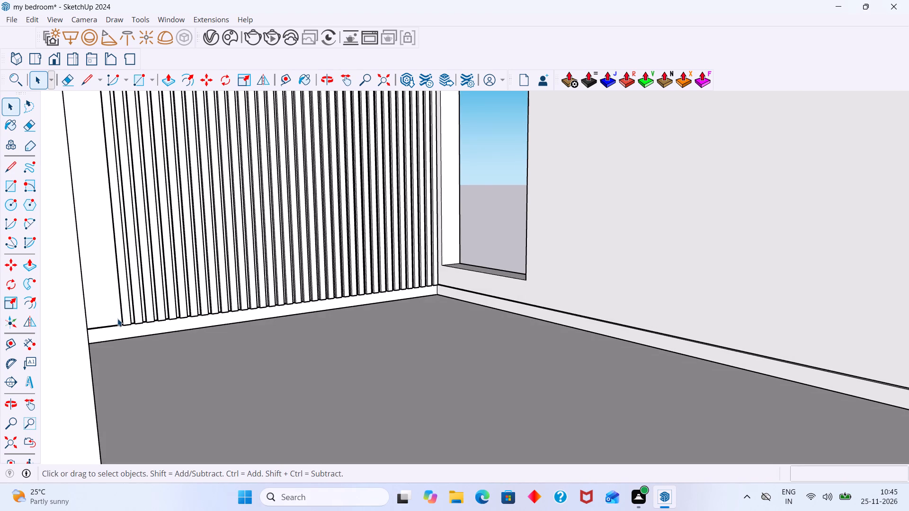
{"action": "scroll", "coordinate": [120, 320], "scroll_direction": "up", "scroll_amount": 5}
{"action": "middle_click_drag", "start_coordinate": [120, 326], "coordinate": [131, 301]}
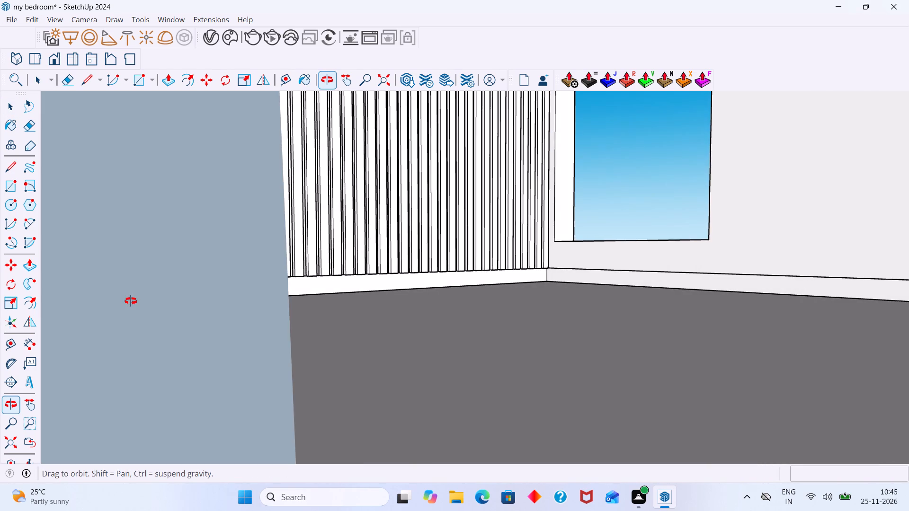
{"action": "middle_click_drag", "start_coordinate": [131, 301], "coordinate": [128, 307]}
{"action": "scroll", "coordinate": [134, 311], "scroll_direction": "up", "scroll_amount": 7}
{"action": "middle_click_drag", "start_coordinate": [134, 295], "coordinate": [154, 257]}
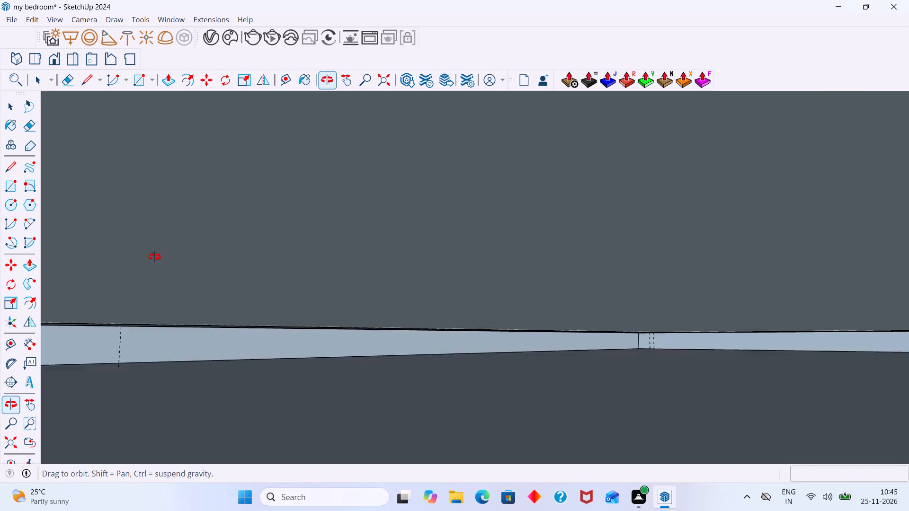
{"action": "middle_click_drag", "start_coordinate": [154, 257], "coordinate": [142, 271]}
{"action": "scroll", "coordinate": [138, 273], "scroll_direction": "up", "scroll_amount": 14}
{"action": "middle_click_drag", "start_coordinate": [134, 301], "coordinate": [167, 264]}
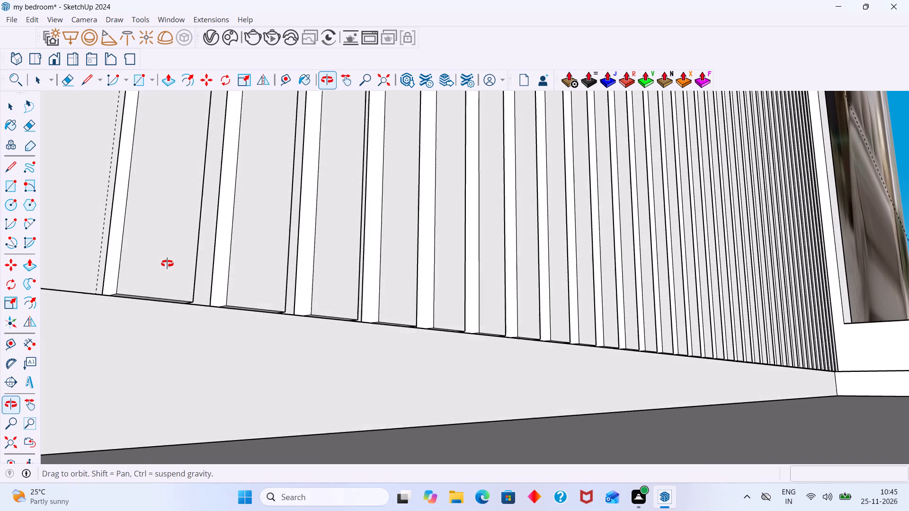
{"action": "middle_click_drag", "start_coordinate": [167, 264], "coordinate": [167, 263]}
{"action": "scroll", "coordinate": [136, 284], "scroll_direction": "up", "scroll_amount": 3}
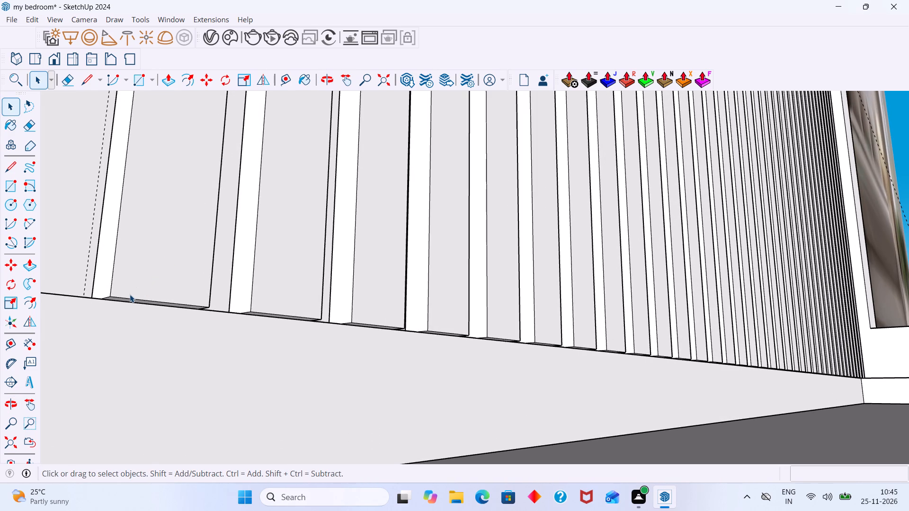
{"action": "scroll", "coordinate": [125, 306], "scroll_direction": "up", "scroll_amount": 11}
{"action": "middle_click_drag", "start_coordinate": [120, 302], "coordinate": [121, 272]}
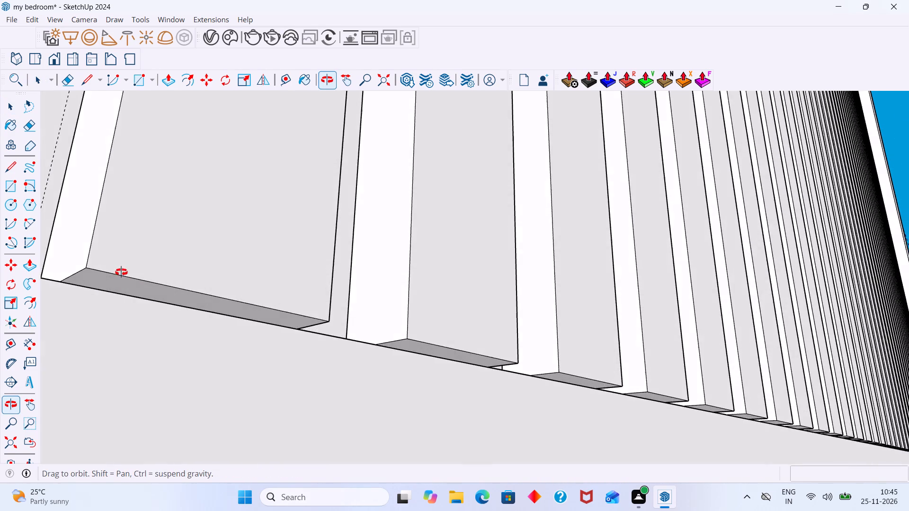
{"action": "middle_click_drag", "start_coordinate": [121, 272], "coordinate": [122, 271]}
{"action": "scroll", "coordinate": [125, 282], "scroll_direction": "up", "scroll_amount": 8}
{"action": "left_click", "coordinate": [128, 284]}
{"action": "double_click", "coordinate": [128, 284]}
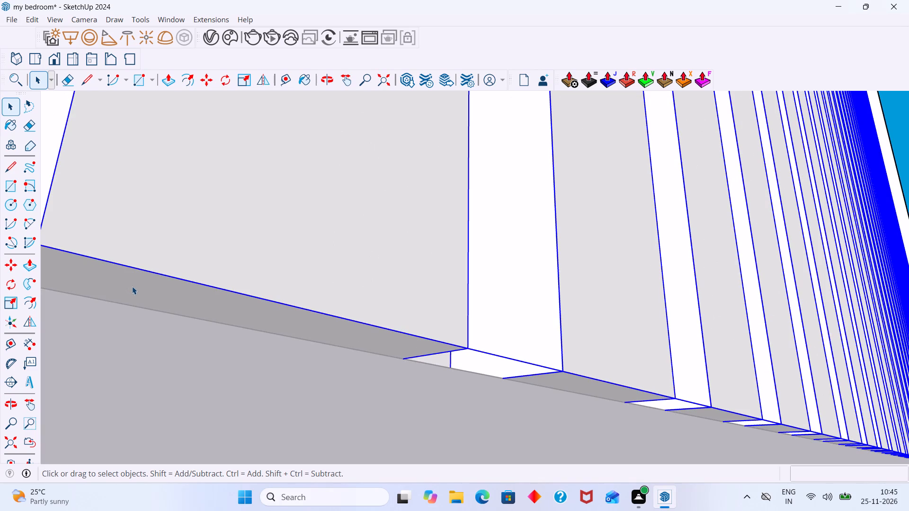
{"action": "left_click", "coordinate": [132, 286]}
{"action": "double_click", "coordinate": [134, 287]}
{"action": "scroll", "coordinate": [136, 288], "scroll_direction": "up", "scroll_amount": 3}
{"action": "double_click", "coordinate": [137, 288]}
{"action": "middle_click_drag", "start_coordinate": [165, 305], "coordinate": [171, 297]}
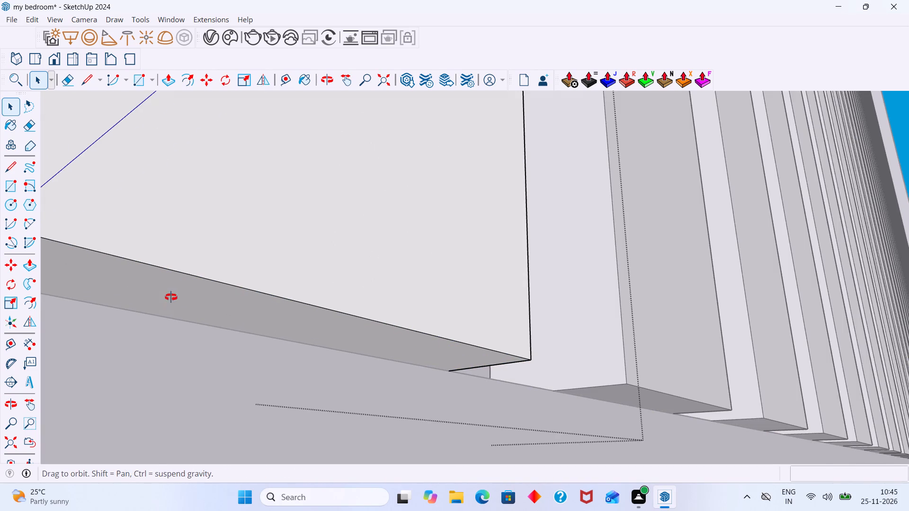
{"action": "middle_click_drag", "start_coordinate": [171, 297], "coordinate": [197, 271]}
{"action": "scroll", "coordinate": [179, 277], "scroll_direction": "down", "scroll_amount": 6}
{"action": "double_click", "coordinate": [169, 277]}
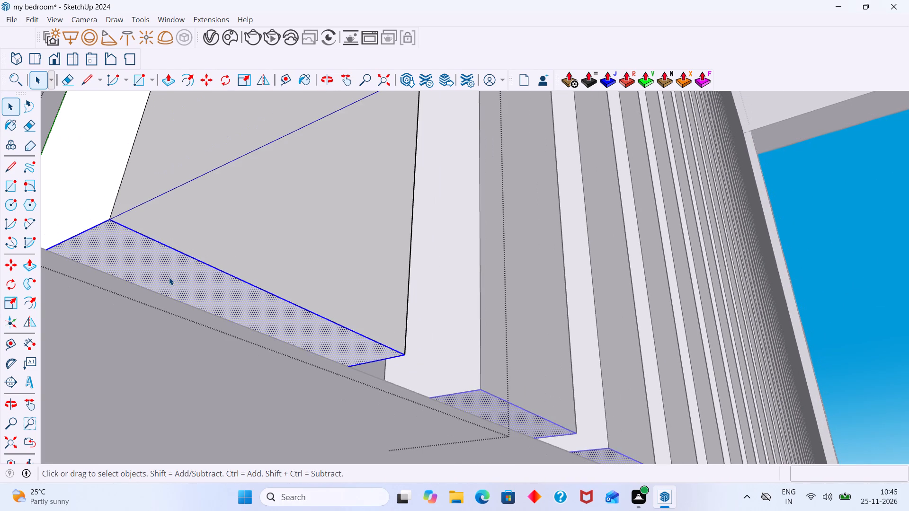
{"action": "key", "text": "p"}
{"action": "left_click", "coordinate": [169, 277]}
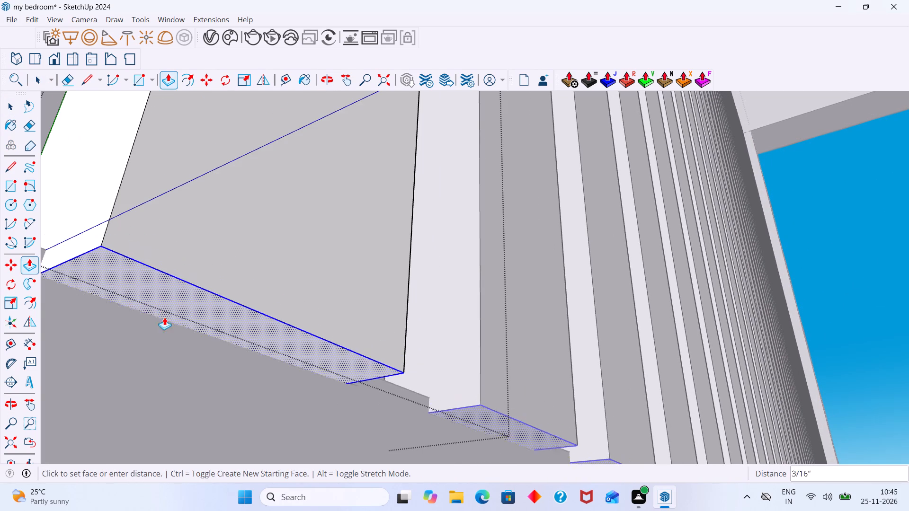
{"action": "scroll", "coordinate": [165, 335], "scroll_direction": "down", "scroll_amount": 18}
{"action": "middle_click_drag", "start_coordinate": [141, 388], "coordinate": [122, 442]}
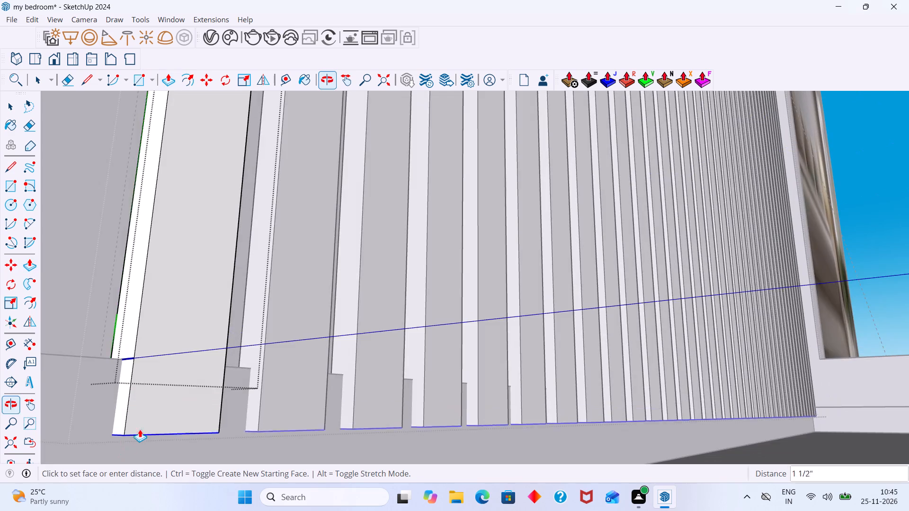
{"action": "scroll", "coordinate": [138, 428], "scroll_direction": "down", "scroll_amount": 6}
{"action": "middle_click_drag", "start_coordinate": [134, 428], "coordinate": [170, 325]}
{"action": "middle_click_drag", "start_coordinate": [176, 332], "coordinate": [160, 373]}
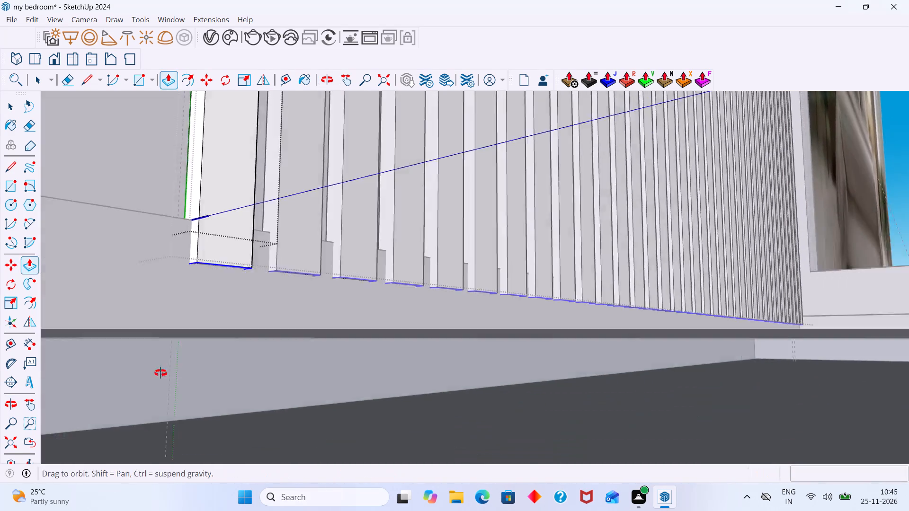
{"action": "middle_click_drag", "start_coordinate": [160, 373], "coordinate": [156, 385]}
{"action": "scroll", "coordinate": [204, 311], "scroll_direction": "down", "scroll_amount": 3}
{"action": "middle_click_drag", "start_coordinate": [197, 352], "coordinate": [187, 390]}
{"action": "scroll", "coordinate": [255, 282], "scroll_direction": "down", "scroll_amount": 6}
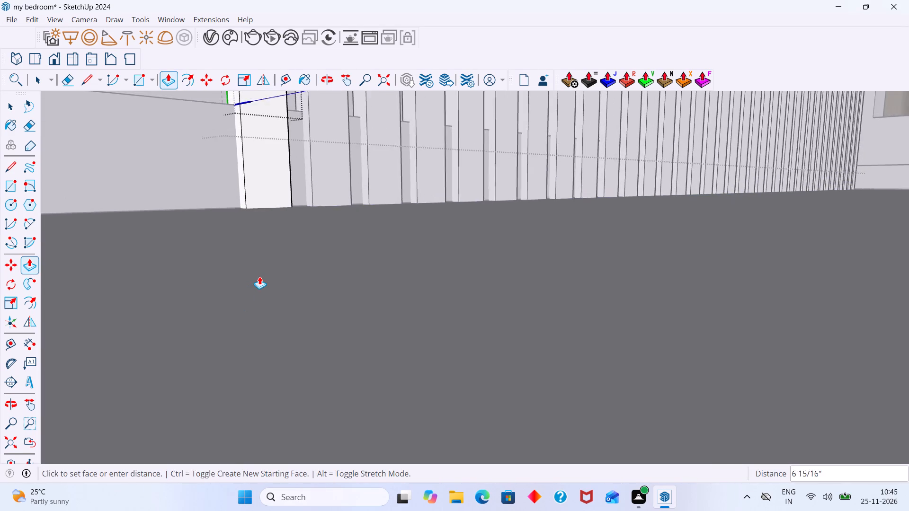
{"action": "scroll", "coordinate": [259, 276], "scroll_direction": "down", "scroll_amount": 20}
{"action": "scroll", "coordinate": [259, 276], "scroll_direction": "down", "scroll_amount": 20}
{"action": "scroll", "coordinate": [259, 276], "scroll_direction": "down", "scroll_amount": 8}
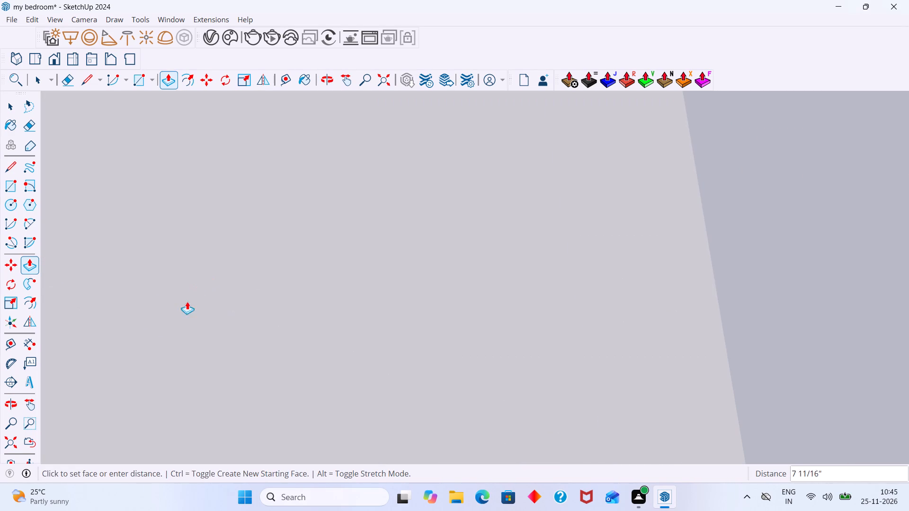
{"action": "left_click", "coordinate": [14, 438]}
{"action": "scroll", "coordinate": [209, 320], "scroll_direction": "down", "scroll_amount": 4}
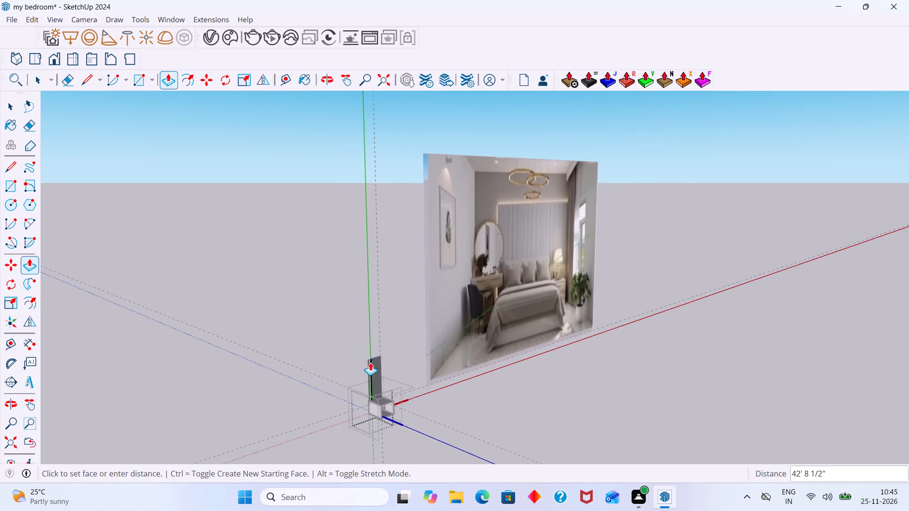
{"action": "scroll", "coordinate": [374, 367], "scroll_direction": "up", "scroll_amount": 6}
{"action": "middle_click_drag", "start_coordinate": [395, 411], "coordinate": [374, 240]}
{"action": "middle_click_drag", "start_coordinate": [338, 251], "coordinate": [229, 299]}
{"action": "scroll", "coordinate": [372, 245], "scroll_direction": "up", "scroll_amount": 3}
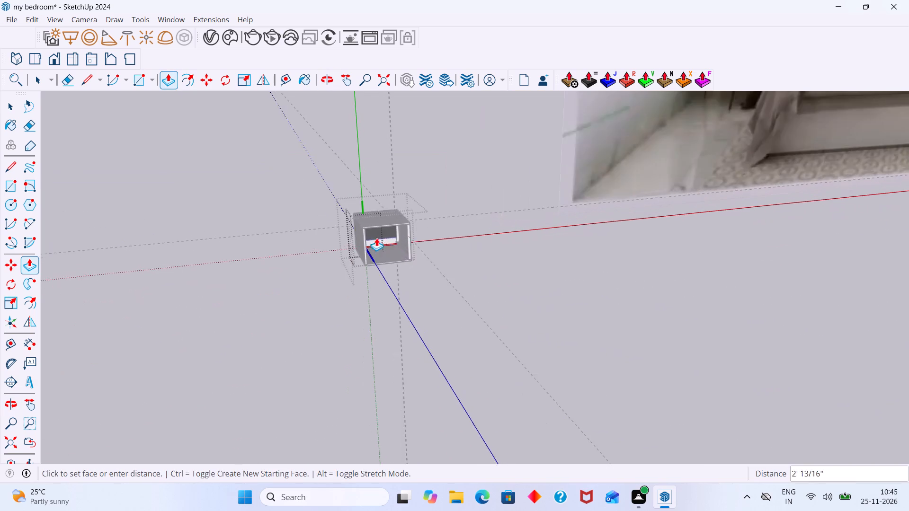
{"action": "scroll", "coordinate": [376, 238], "scroll_direction": "up", "scroll_amount": 20}
{"action": "scroll", "coordinate": [376, 238], "scroll_direction": "up", "scroll_amount": 8}
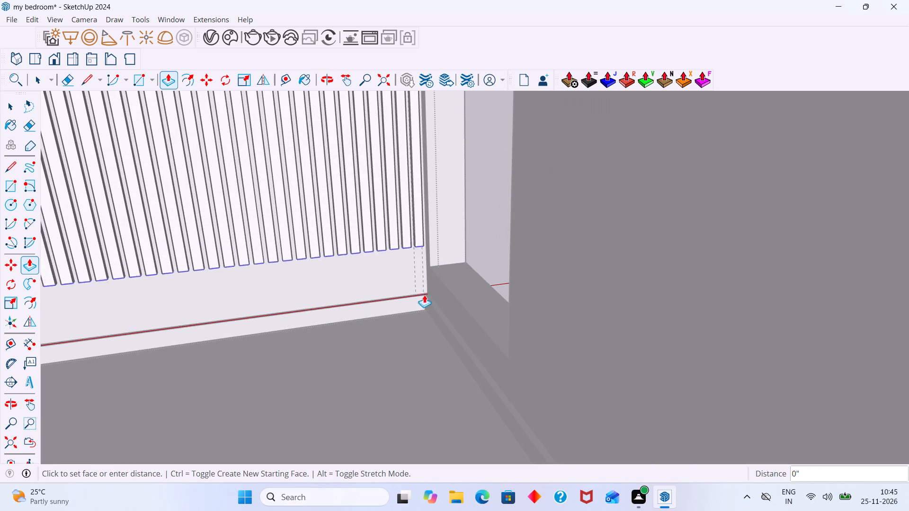
{"action": "scroll", "coordinate": [431, 307], "scroll_direction": "up", "scroll_amount": 6}
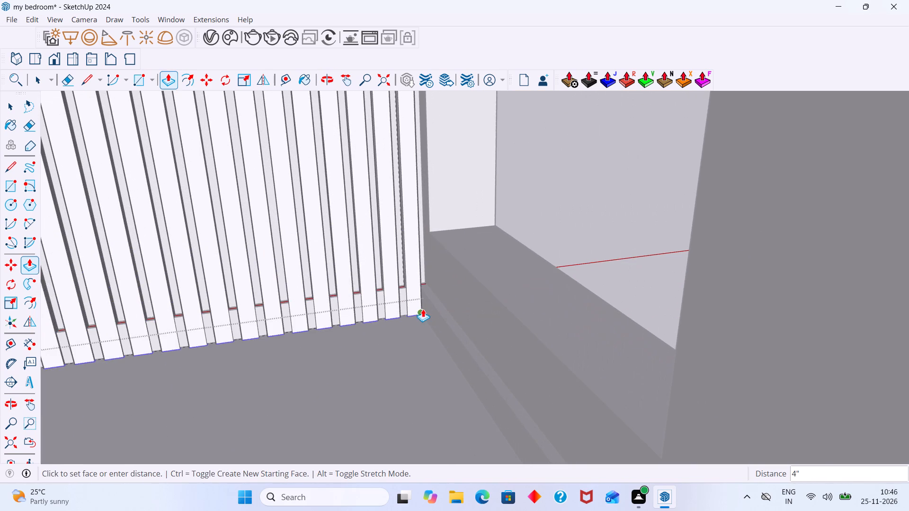
{"action": "left_click", "coordinate": [424, 313]}
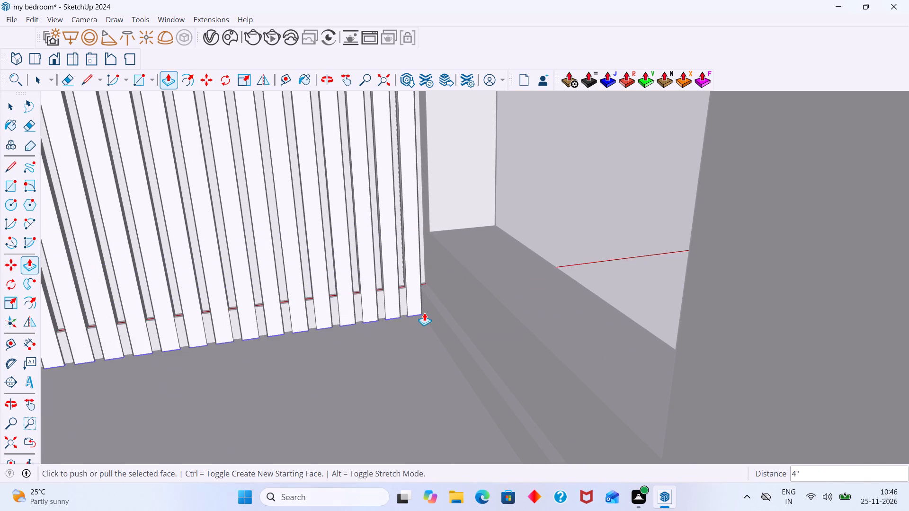
{"action": "key", "text": "space"}
{"action": "scroll", "coordinate": [424, 313], "scroll_direction": "down", "scroll_amount": 19}
{"action": "left_click", "coordinate": [601, 242]}
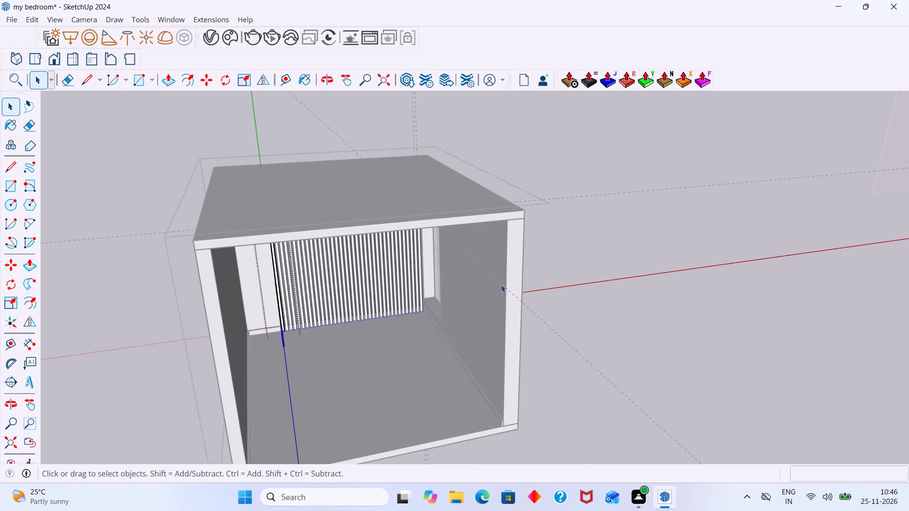
Examine the slats' lower ends along the back wall's floor line and close the groups open for editing.
{"action": "scroll", "coordinate": [419, 298], "scroll_direction": "up", "scroll_amount": 6}
{"action": "middle_click_drag", "start_coordinate": [383, 305], "coordinate": [447, 282]}
{"action": "scroll", "coordinate": [232, 363], "scroll_direction": "up", "scroll_amount": 4}
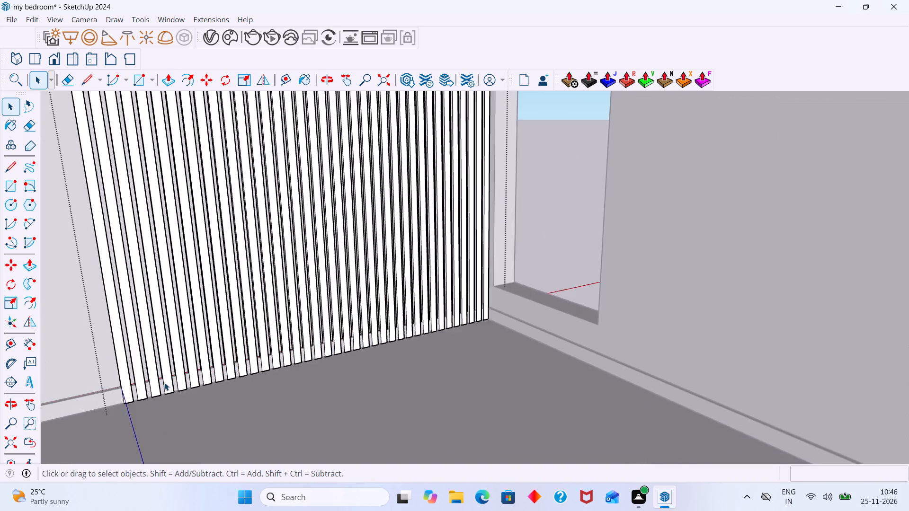
{"action": "scroll", "coordinate": [164, 382], "scroll_direction": "up", "scroll_amount": 10}
{"action": "middle_click_drag", "start_coordinate": [111, 394], "coordinate": [188, 398]}
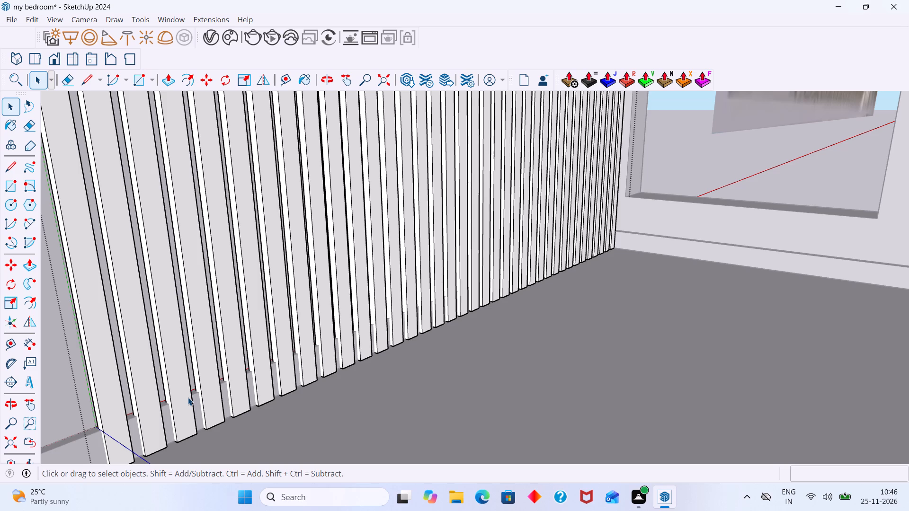
{"action": "scroll", "coordinate": [171, 385], "scroll_direction": "down", "scroll_amount": 7}
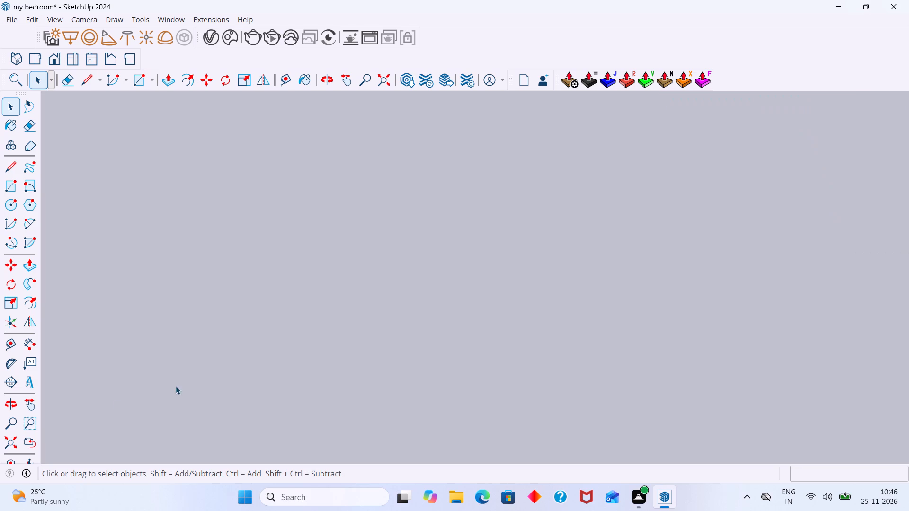
{"action": "left_click", "coordinate": [7, 443]}
{"action": "scroll", "coordinate": [483, 384], "scroll_direction": "up", "scroll_amount": 1}
{"action": "middle_click_drag", "start_coordinate": [466, 379], "coordinate": [433, 363]}
{"action": "left_click", "coordinate": [491, 346]}
{"action": "scroll", "coordinate": [454, 419], "scroll_direction": "up", "scroll_amount": 3}
{"action": "middle_click_drag", "start_coordinate": [448, 409], "coordinate": [417, 329]}
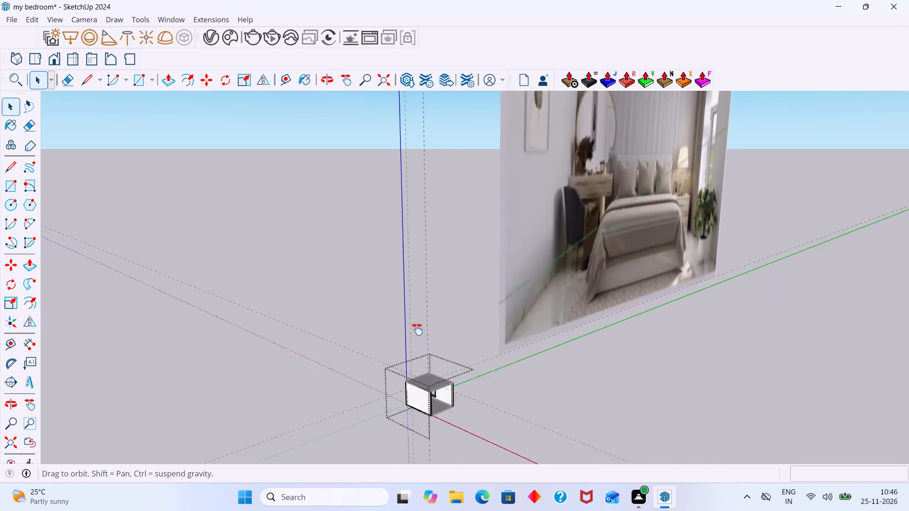
{"action": "middle_click_drag", "start_coordinate": [417, 329], "coordinate": [418, 321]}
{"action": "left_click", "coordinate": [528, 361]}
{"action": "middle_click_drag", "start_coordinate": [490, 370], "coordinate": [451, 352]}
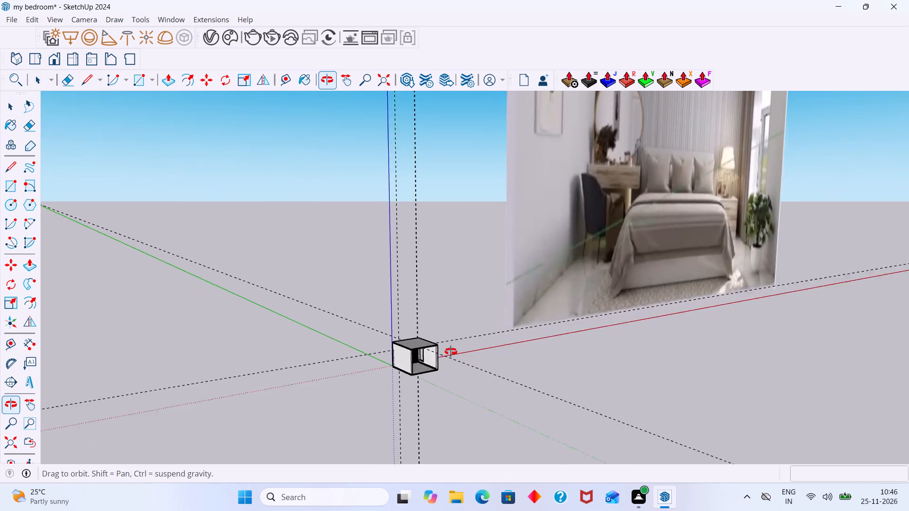
{"action": "middle_click_drag", "start_coordinate": [451, 352], "coordinate": [408, 348]}
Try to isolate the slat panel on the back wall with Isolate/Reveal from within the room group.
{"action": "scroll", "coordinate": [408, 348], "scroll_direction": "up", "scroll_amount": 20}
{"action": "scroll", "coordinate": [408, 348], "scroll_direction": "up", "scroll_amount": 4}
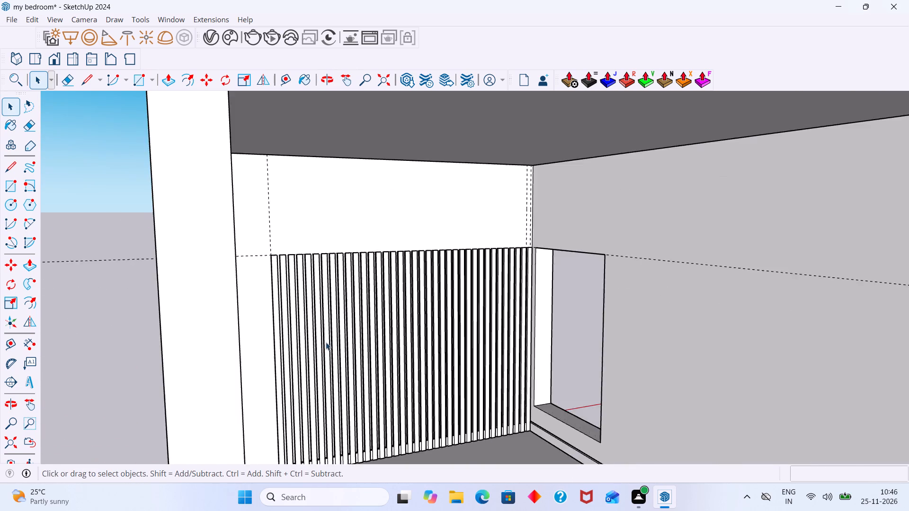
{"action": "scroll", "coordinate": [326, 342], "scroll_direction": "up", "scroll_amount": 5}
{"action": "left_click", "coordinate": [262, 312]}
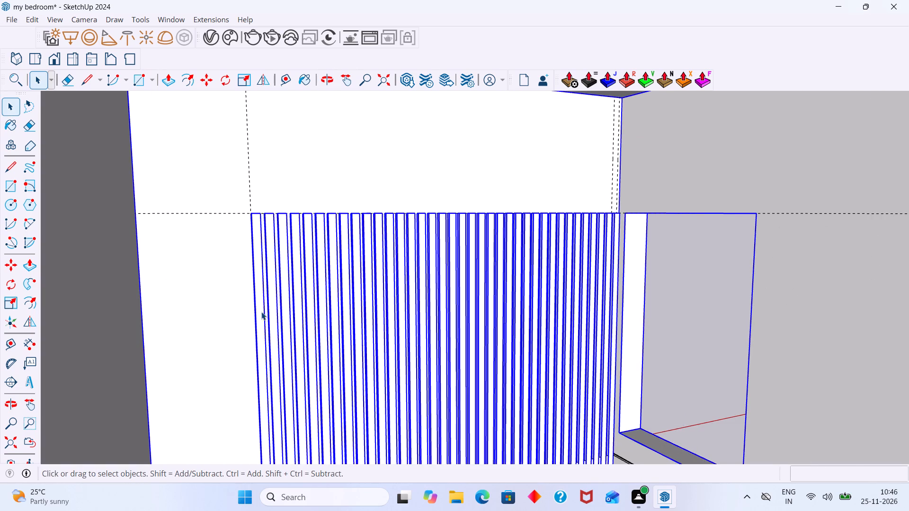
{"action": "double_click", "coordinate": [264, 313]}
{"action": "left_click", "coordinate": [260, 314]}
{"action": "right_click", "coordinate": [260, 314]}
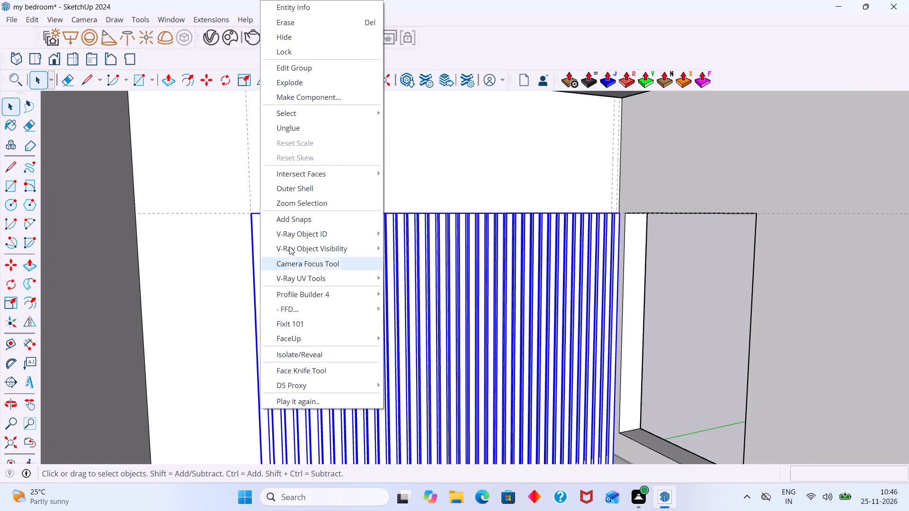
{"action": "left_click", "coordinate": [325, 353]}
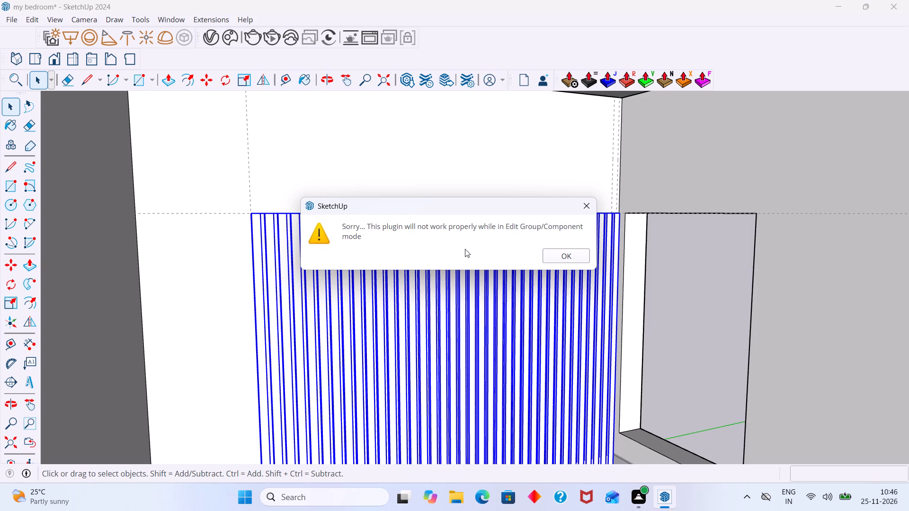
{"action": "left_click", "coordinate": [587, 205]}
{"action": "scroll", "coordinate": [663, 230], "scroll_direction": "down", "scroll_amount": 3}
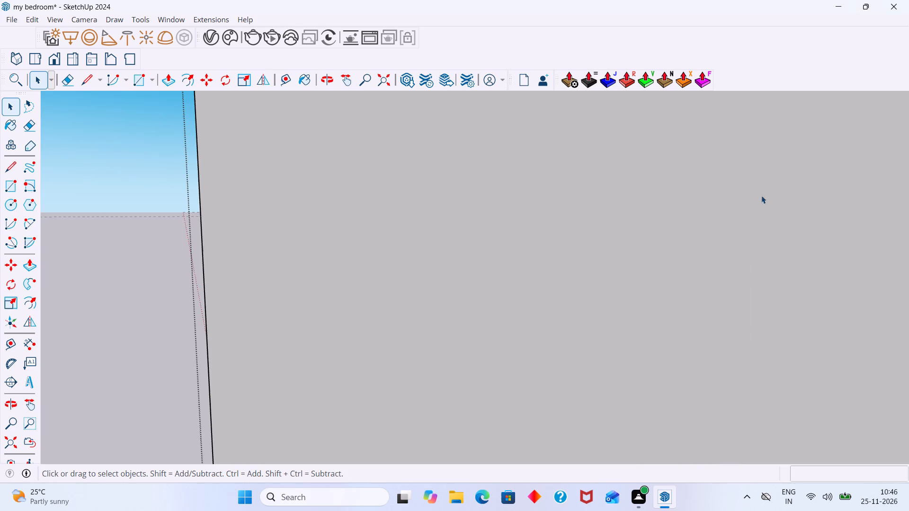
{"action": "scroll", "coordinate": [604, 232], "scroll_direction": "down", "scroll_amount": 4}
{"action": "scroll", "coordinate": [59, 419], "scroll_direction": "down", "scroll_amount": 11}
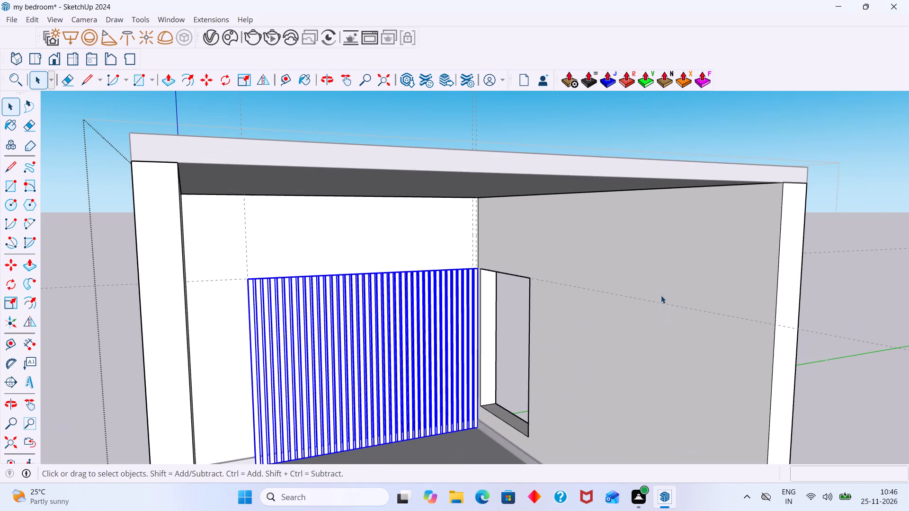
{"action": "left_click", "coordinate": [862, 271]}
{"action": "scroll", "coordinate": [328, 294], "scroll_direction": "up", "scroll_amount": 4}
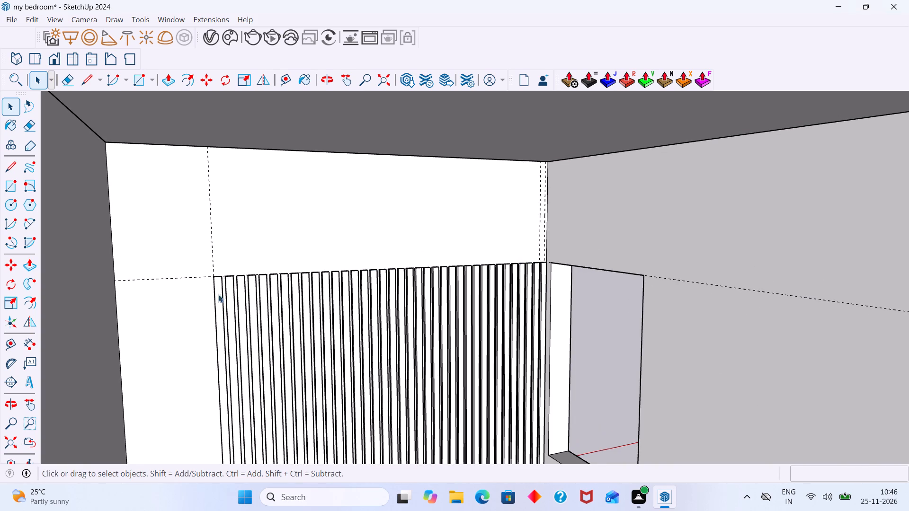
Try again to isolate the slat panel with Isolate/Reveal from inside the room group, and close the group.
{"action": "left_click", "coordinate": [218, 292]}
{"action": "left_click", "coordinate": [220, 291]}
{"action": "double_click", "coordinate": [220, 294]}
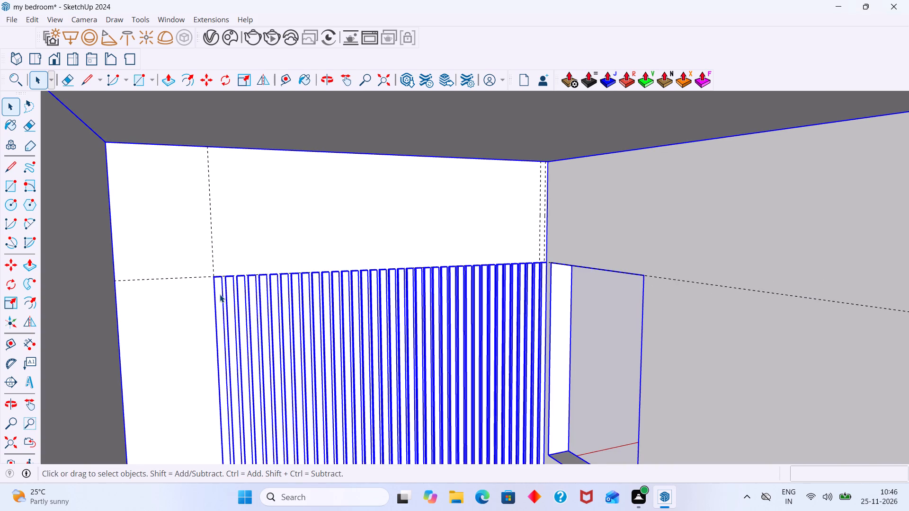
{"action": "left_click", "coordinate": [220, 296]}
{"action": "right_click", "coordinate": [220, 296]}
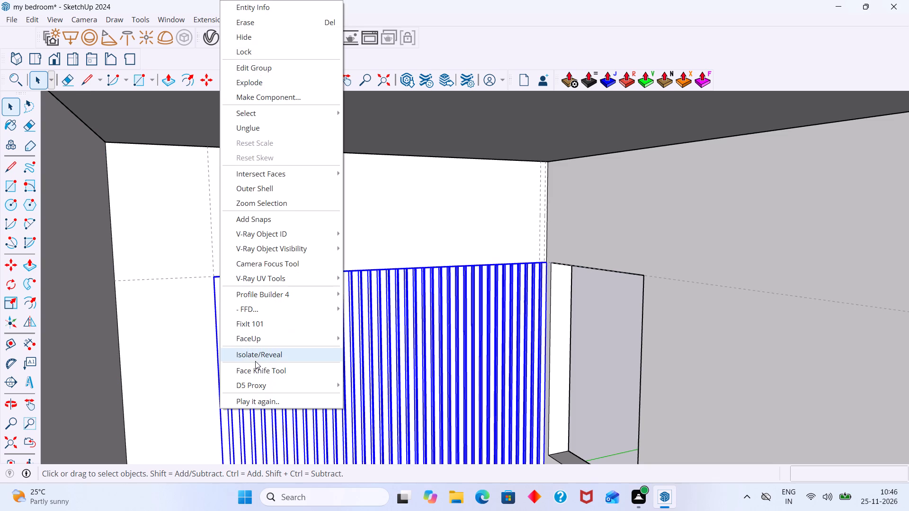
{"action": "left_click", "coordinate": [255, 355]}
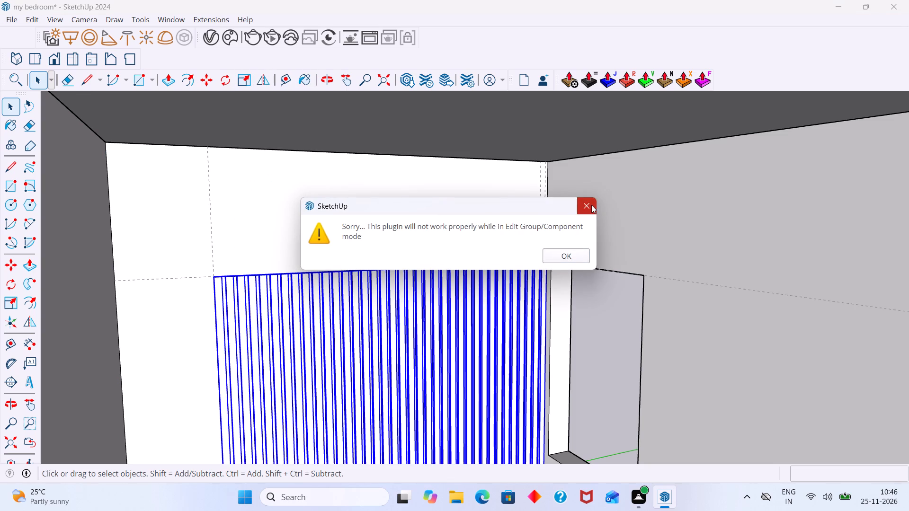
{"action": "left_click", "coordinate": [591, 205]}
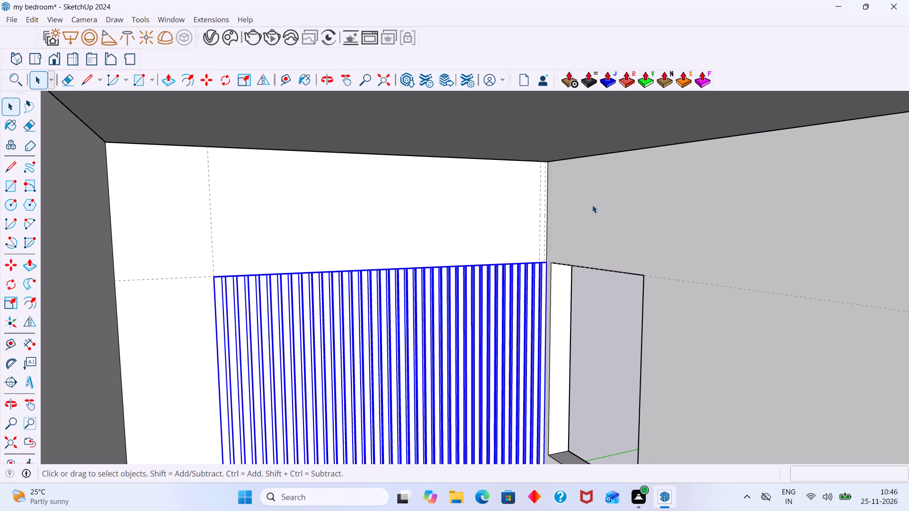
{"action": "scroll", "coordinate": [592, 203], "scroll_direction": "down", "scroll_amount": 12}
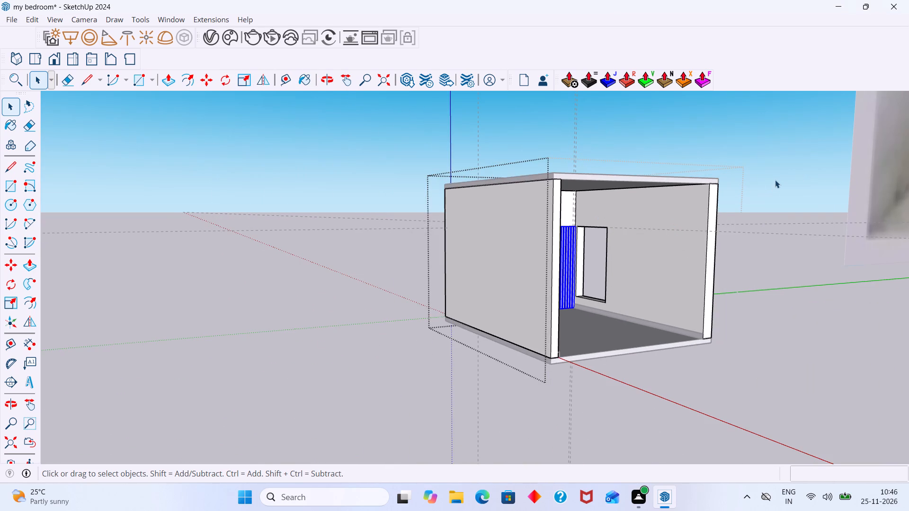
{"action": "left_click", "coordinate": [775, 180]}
Explode the room's wall group that contains the slat panel on the back wall.
{"action": "middle_click_drag", "start_coordinate": [577, 251], "coordinate": [465, 261]}
{"action": "scroll", "coordinate": [499, 245], "scroll_direction": "up", "scroll_amount": 6}
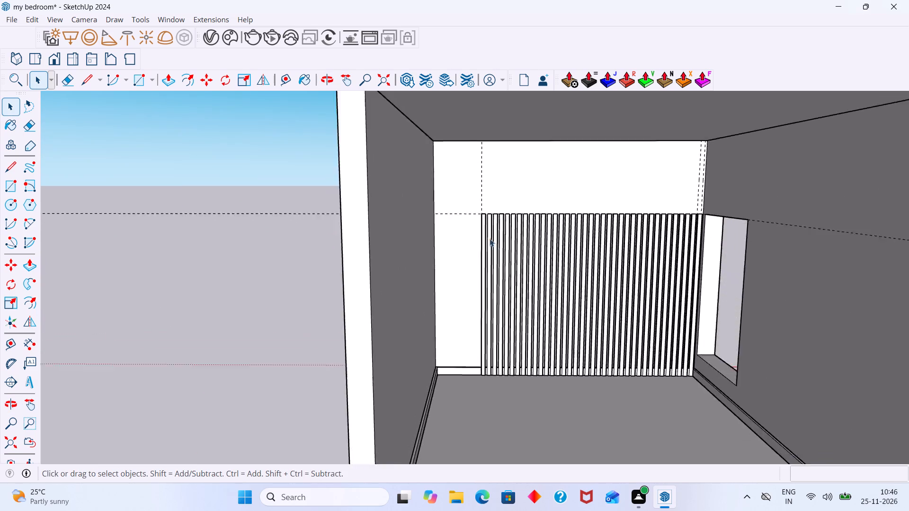
{"action": "scroll", "coordinate": [490, 238], "scroll_direction": "up", "scroll_amount": 6}
{"action": "left_click", "coordinate": [465, 226]}
{"action": "double_click", "coordinate": [464, 225]}
{"action": "left_click", "coordinate": [459, 231]}
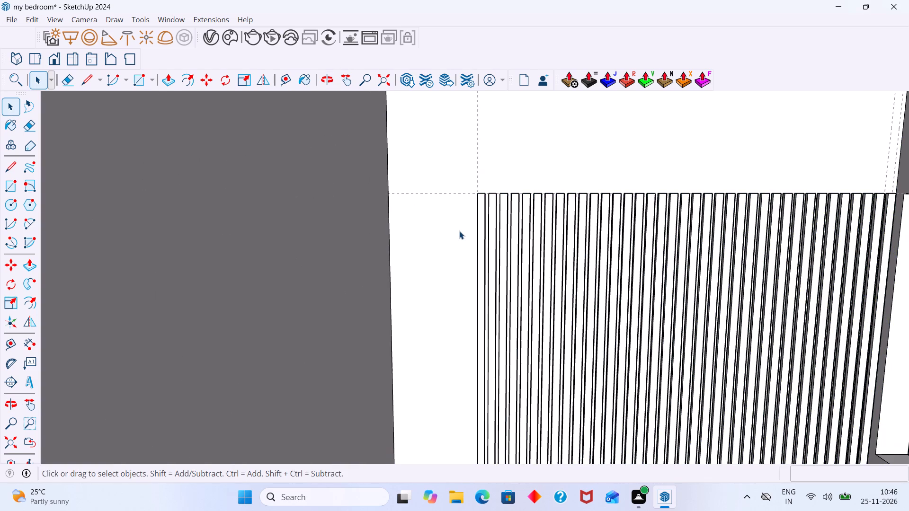
{"action": "scroll", "coordinate": [470, 232], "scroll_direction": "down", "scroll_amount": 13}
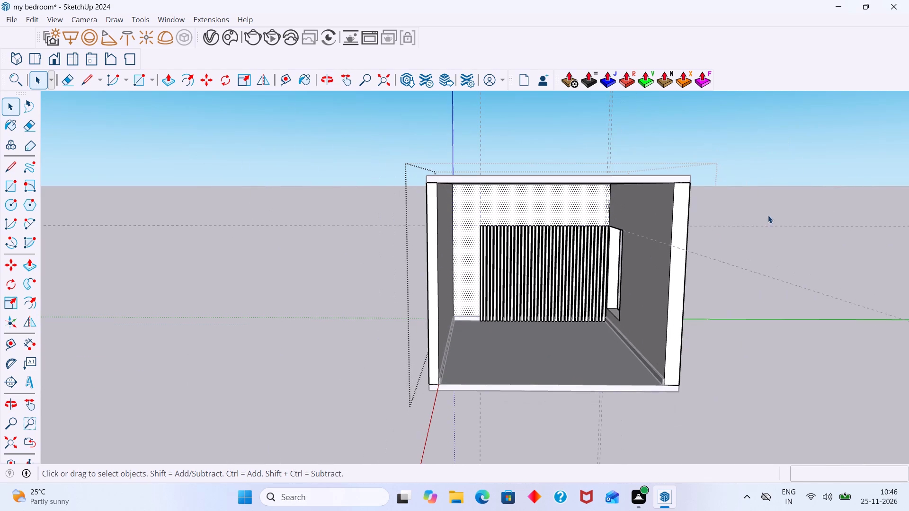
{"action": "left_click", "coordinate": [755, 196]}
{"action": "scroll", "coordinate": [502, 266], "scroll_direction": "up", "scroll_amount": 5}
{"action": "left_click", "coordinate": [498, 261]}
{"action": "right_click", "coordinate": [498, 260]}
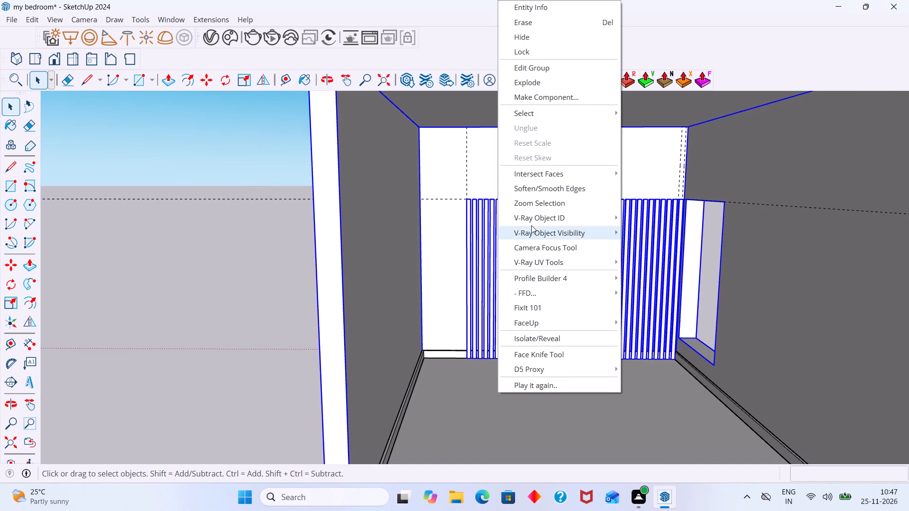
{"action": "left_click", "coordinate": [538, 88]}
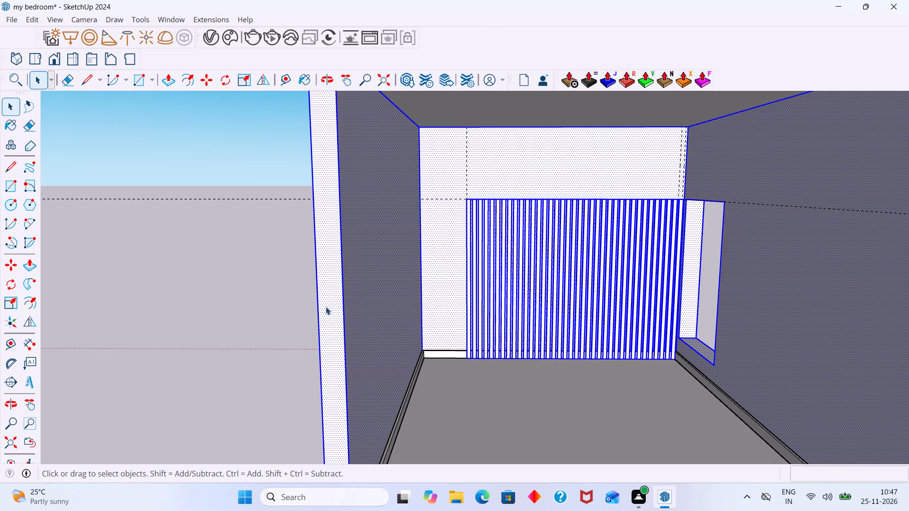
{"action": "left_click", "coordinate": [252, 323]}
Check how the slat panel on the back wall is grouped by opening and selecting it separately from the walls.
{"action": "middle_click_drag", "start_coordinate": [540, 255], "coordinate": [561, 267]}
{"action": "scroll", "coordinate": [495, 206], "scroll_direction": "up", "scroll_amount": 5}
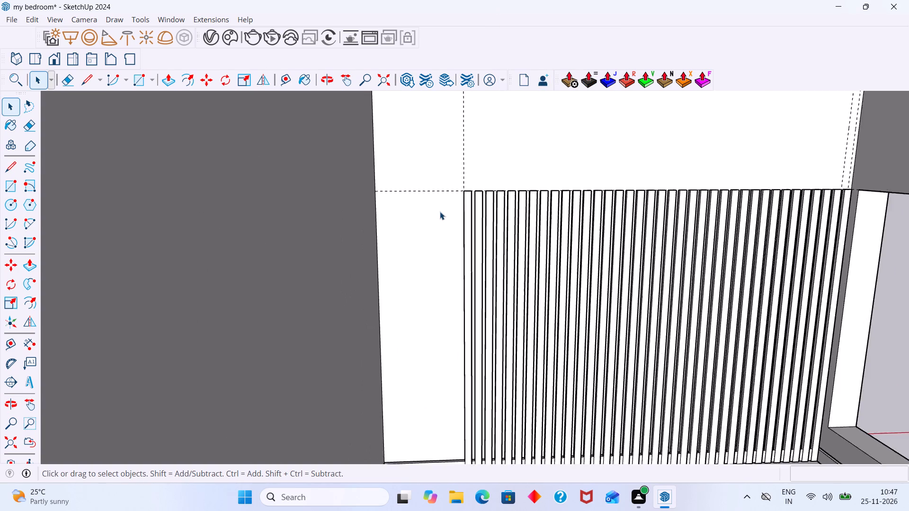
{"action": "scroll", "coordinate": [440, 211], "scroll_direction": "up", "scroll_amount": 6}
{"action": "double_click", "coordinate": [478, 194]}
{"action": "left_click", "coordinate": [480, 194]}
{"action": "scroll", "coordinate": [464, 210], "scroll_direction": "down", "scroll_amount": 4}
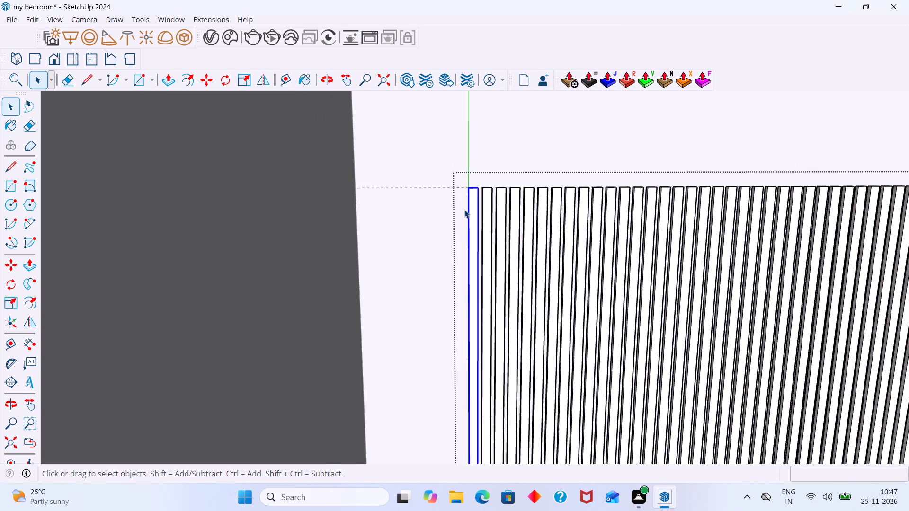
{"action": "scroll", "coordinate": [464, 210], "scroll_direction": "down", "scroll_amount": 13}
{"action": "left_click", "coordinate": [329, 278]}
{"action": "scroll", "coordinate": [555, 226], "scroll_direction": "up", "scroll_amount": 6}
{"action": "left_click", "coordinate": [532, 216]}
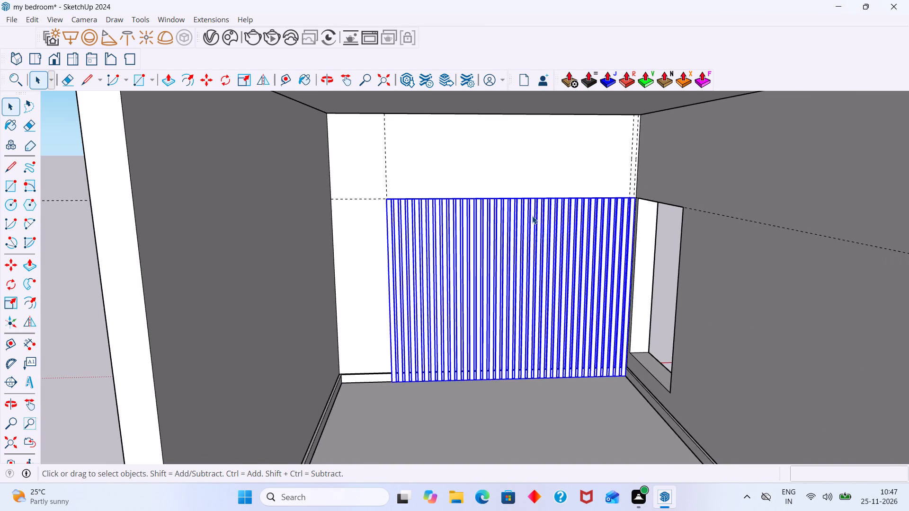
{"action": "scroll", "coordinate": [517, 230], "scroll_direction": "down", "scroll_amount": 8}
{"action": "left_click", "coordinate": [307, 301]}
{"action": "scroll", "coordinate": [455, 254], "scroll_direction": "up", "scroll_amount": 7}
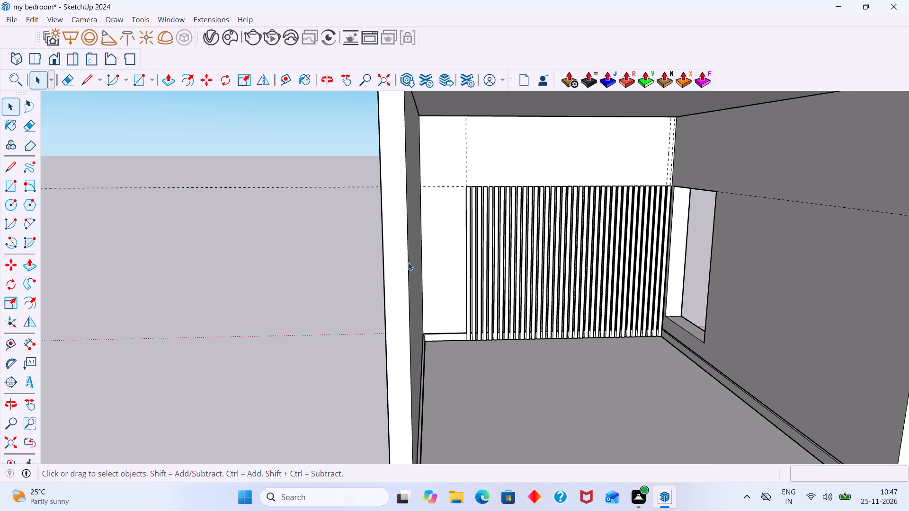
Group all the connected wall geometry of the room, leaving the slat panel out of the group.
{"action": "triple_click", "coordinate": [402, 260]}
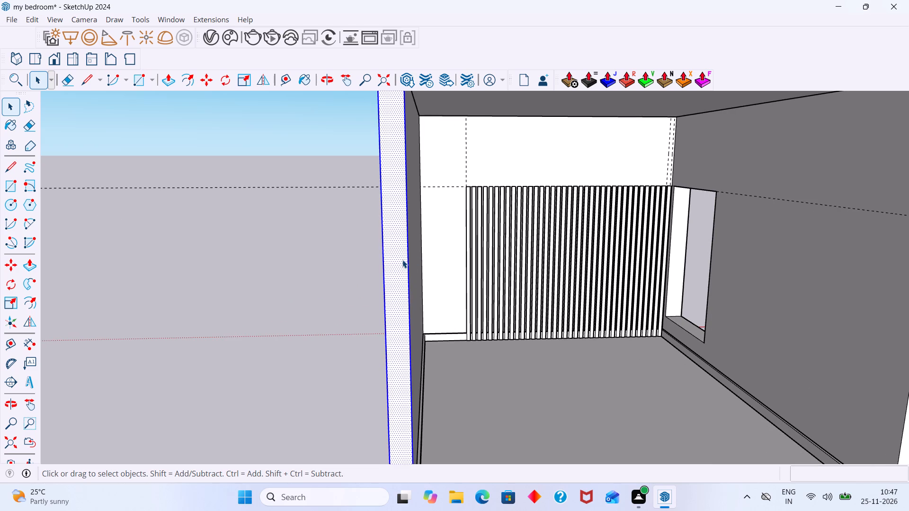
{"action": "scroll", "coordinate": [411, 265], "scroll_direction": "down", "scroll_amount": 3}
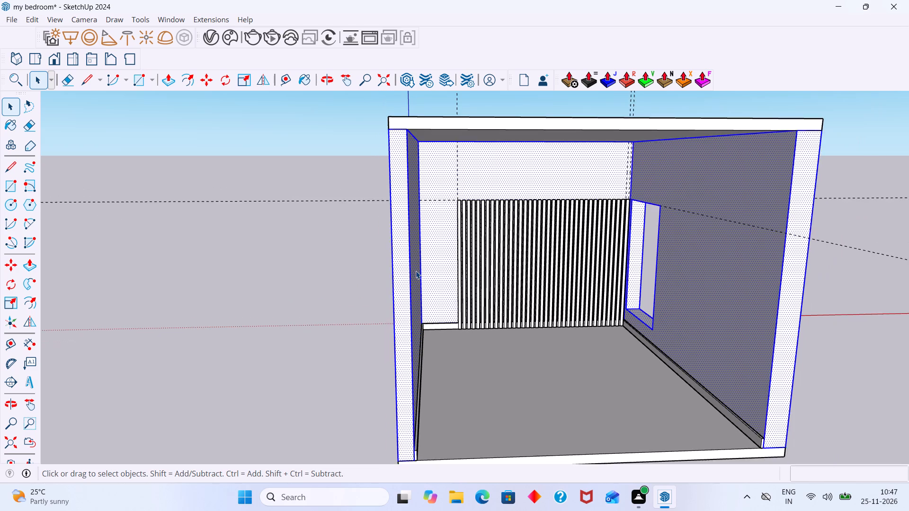
{"action": "scroll", "coordinate": [416, 271], "scroll_direction": "down", "scroll_amount": 2}
{"action": "middle_click_drag", "start_coordinate": [455, 262], "coordinate": [516, 271]}
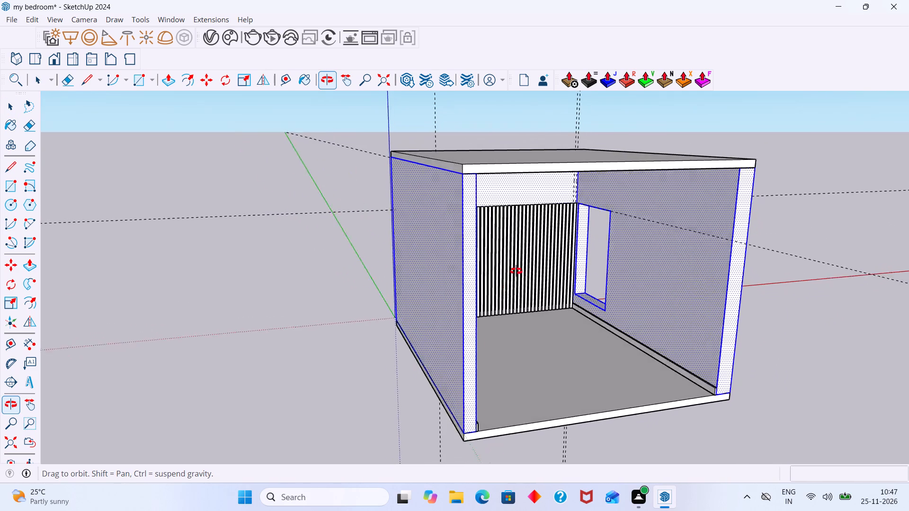
{"action": "middle_click_drag", "start_coordinate": [516, 271], "coordinate": [503, 266]}
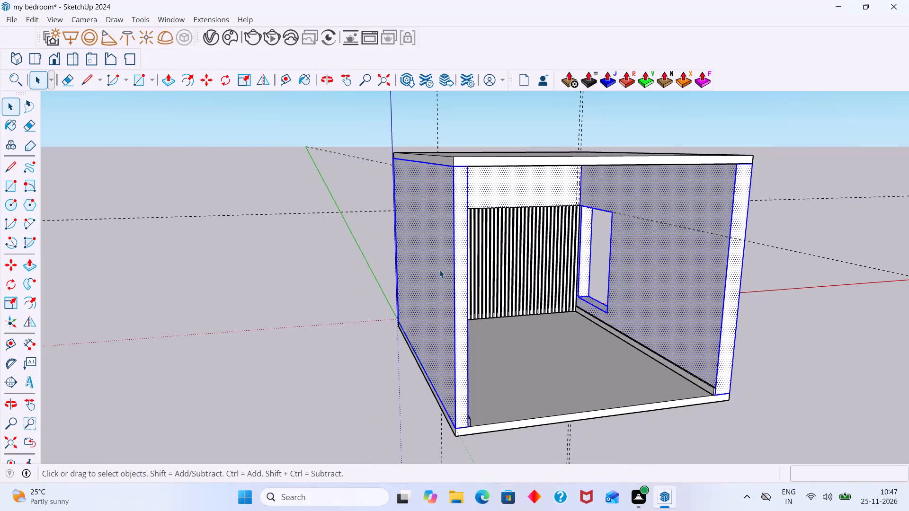
{"action": "right_click", "coordinate": [441, 265]}
{"action": "left_click", "coordinate": [481, 113]}
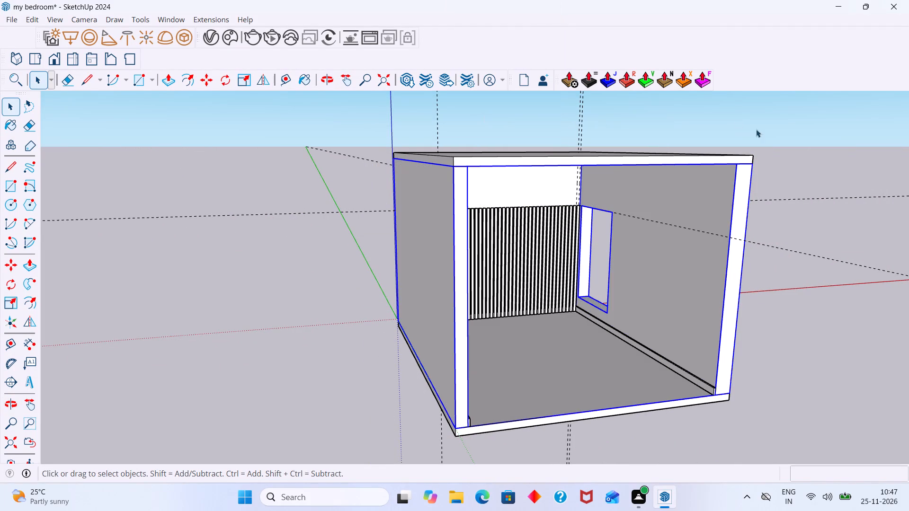
{"action": "left_click", "coordinate": [765, 127]}
Isolate the back wall's slat panel with Isolate/Reveal so the rest of the room is hidden.
{"action": "scroll", "coordinate": [500, 254], "scroll_direction": "up", "scroll_amount": 9}
{"action": "left_click", "coordinate": [475, 211]}
{"action": "right_click", "coordinate": [476, 211]}
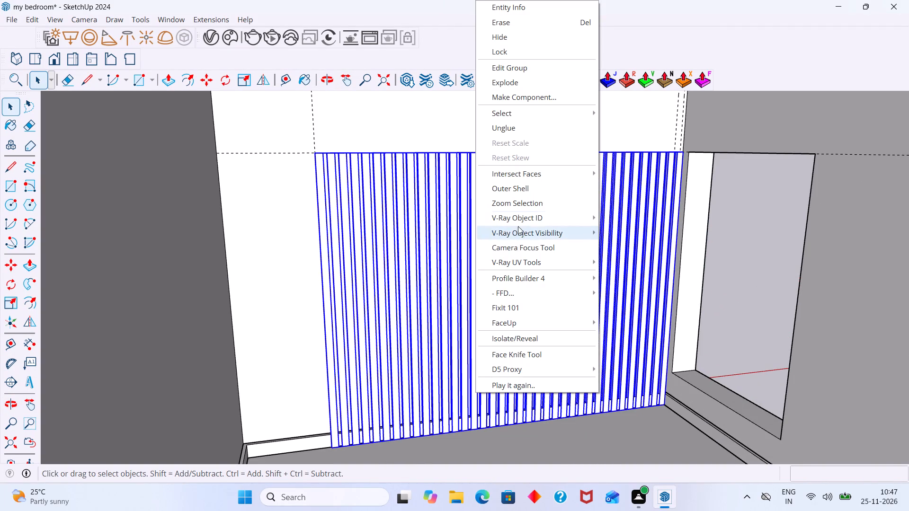
{"action": "left_click", "coordinate": [516, 342]}
{"action": "scroll", "coordinate": [520, 313], "scroll_direction": "down", "scroll_amount": 9}
{"action": "middle_click_drag", "start_coordinate": [526, 309], "coordinate": [624, 312]}
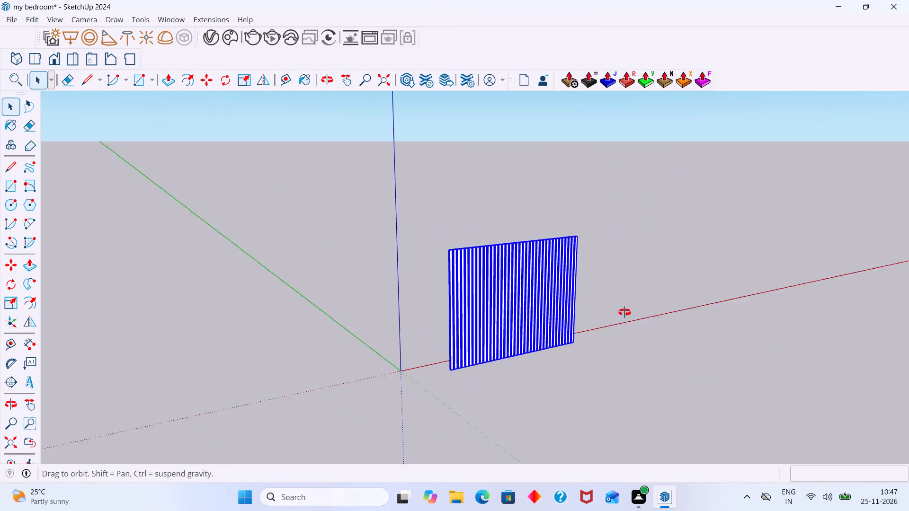
{"action": "middle_click_drag", "start_coordinate": [624, 312], "coordinate": [908, 300]}
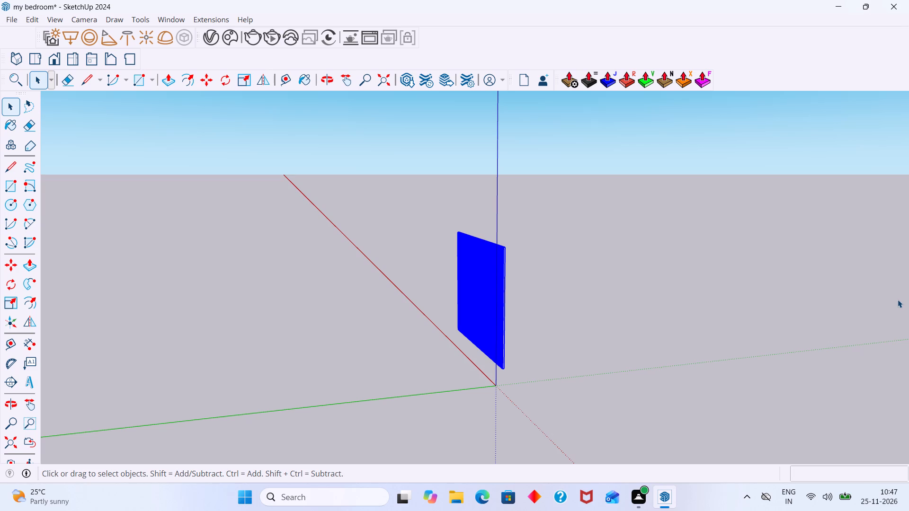
{"action": "left_click", "coordinate": [670, 279]}
Create a Tape Measure guide line 2" below the slats' top edge across the front of the panel.
{"action": "middle_click_drag", "start_coordinate": [495, 302], "coordinate": [669, 344]}
{"action": "scroll", "coordinate": [413, 251], "scroll_direction": "up", "scroll_amount": 6}
{"action": "scroll", "coordinate": [496, 238], "scroll_direction": "up", "scroll_amount": 1}
{"action": "scroll", "coordinate": [496, 237], "scroll_direction": "down", "scroll_amount": 7}
{"action": "middle_click_drag", "start_coordinate": [532, 249], "coordinate": [551, 254]}
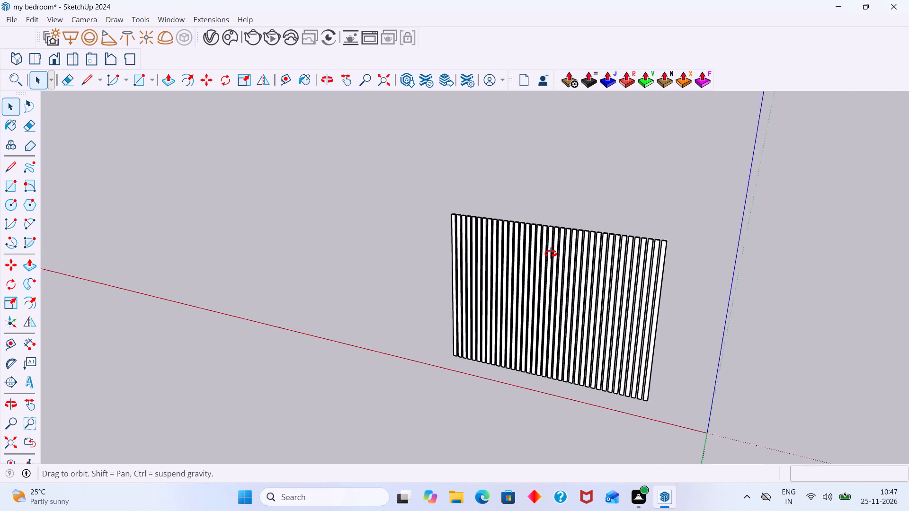
{"action": "middle_click_drag", "start_coordinate": [551, 254], "coordinate": [557, 252]}
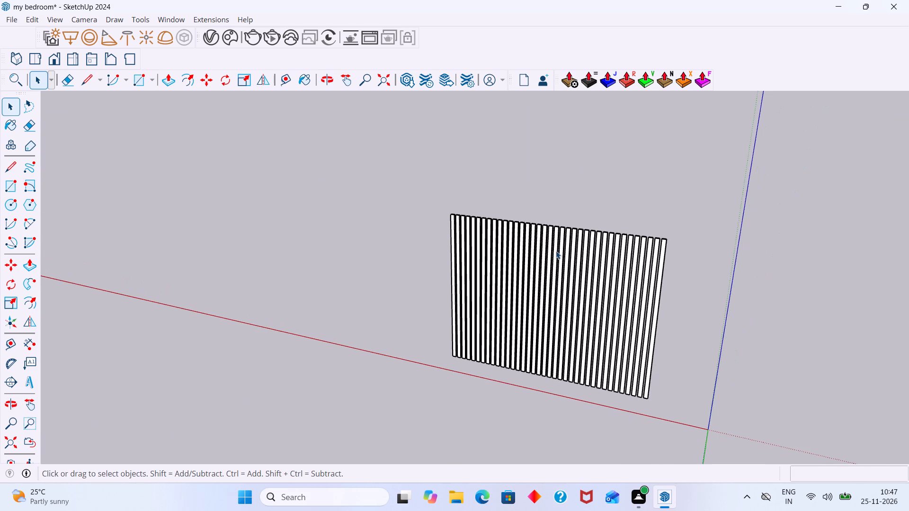
{"action": "key", "text": "t"}
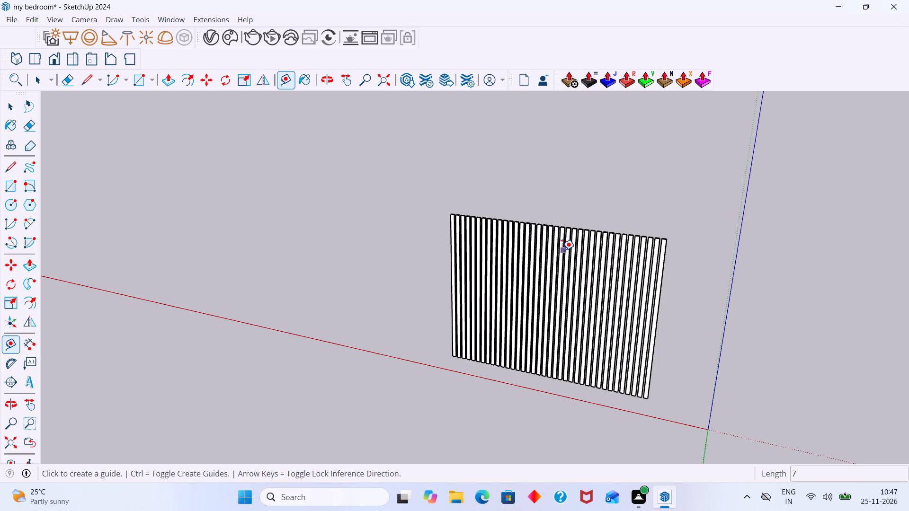
{"action": "scroll", "coordinate": [577, 238], "scroll_direction": "up", "scroll_amount": 2}
{"action": "middle_click_drag", "start_coordinate": [563, 251], "coordinate": [531, 292]}
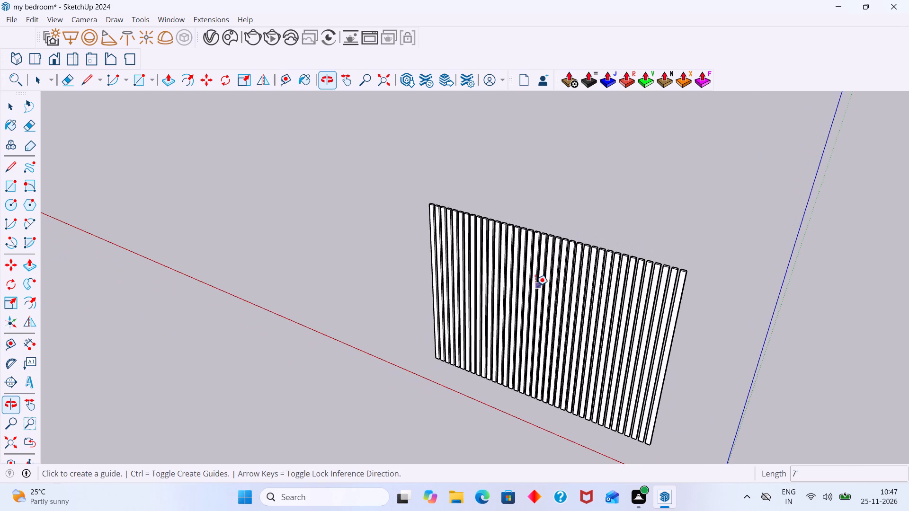
{"action": "scroll", "coordinate": [544, 278], "scroll_direction": "up", "scroll_amount": 9}
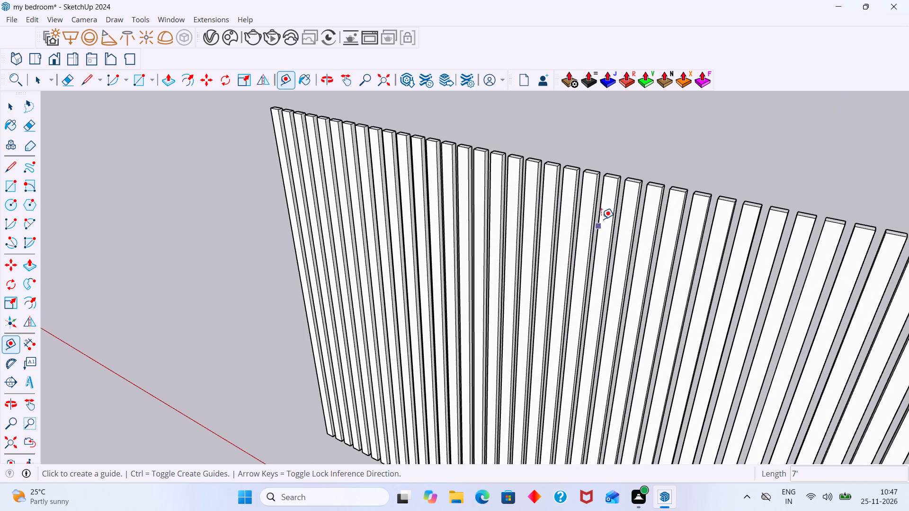
{"action": "scroll", "coordinate": [588, 173], "scroll_direction": "up", "scroll_amount": 6}
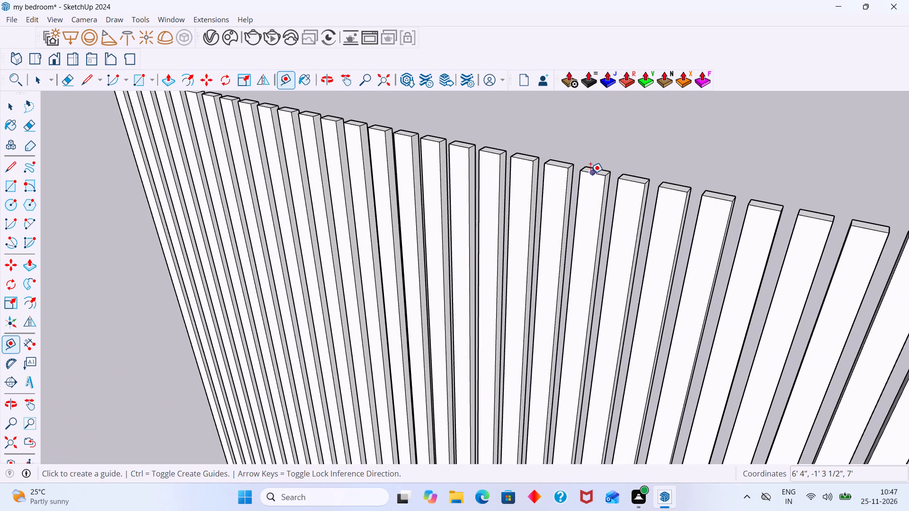
{"action": "left_click", "coordinate": [590, 174]}
{"action": "type", "text": "2\""}
{"action": "key", "text": "Return"}
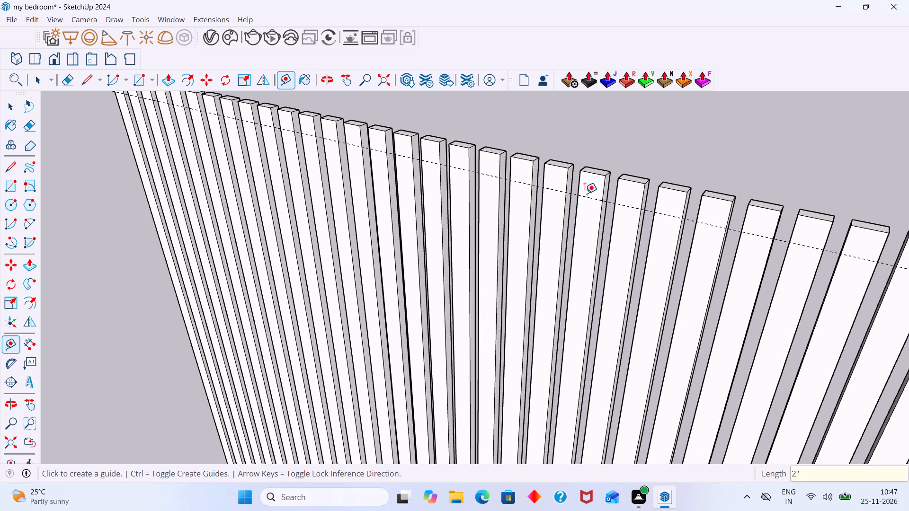
Examine the isolated slat panel and the guide line running across the slats' upper ends.
{"action": "scroll", "coordinate": [580, 192], "scroll_direction": "down", "scroll_amount": 12}
{"action": "middle_click_drag", "start_coordinate": [579, 214], "coordinate": [575, 159]}
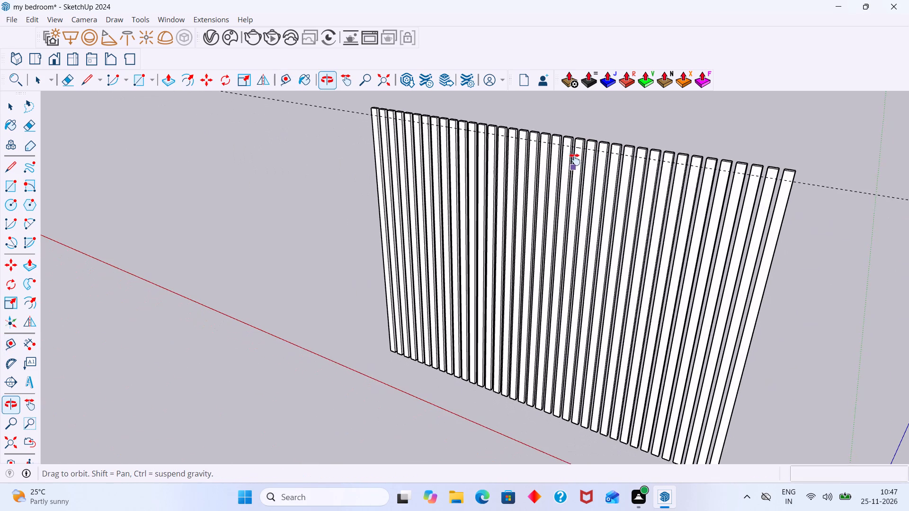
{"action": "middle_click_drag", "start_coordinate": [575, 159], "coordinate": [574, 159]}
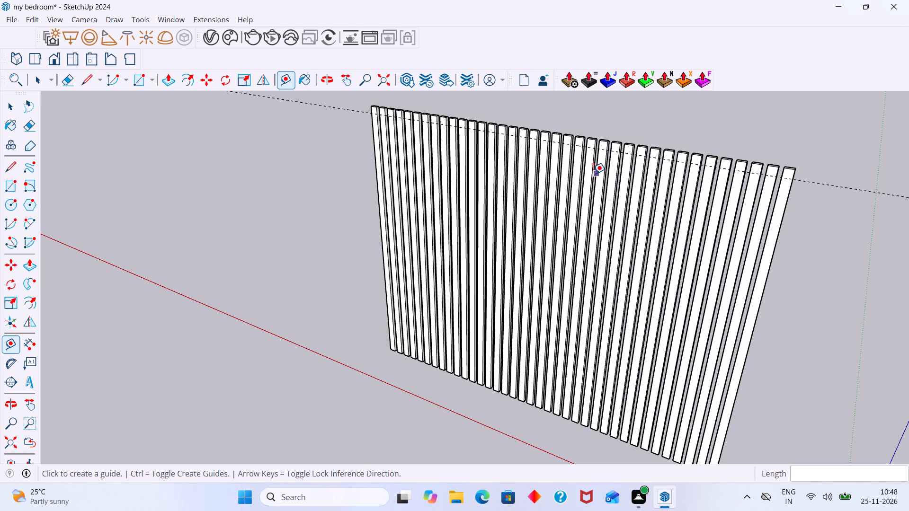
{"action": "key", "text": "space"}
{"action": "scroll", "coordinate": [604, 169], "scroll_direction": "up", "scroll_amount": 3}
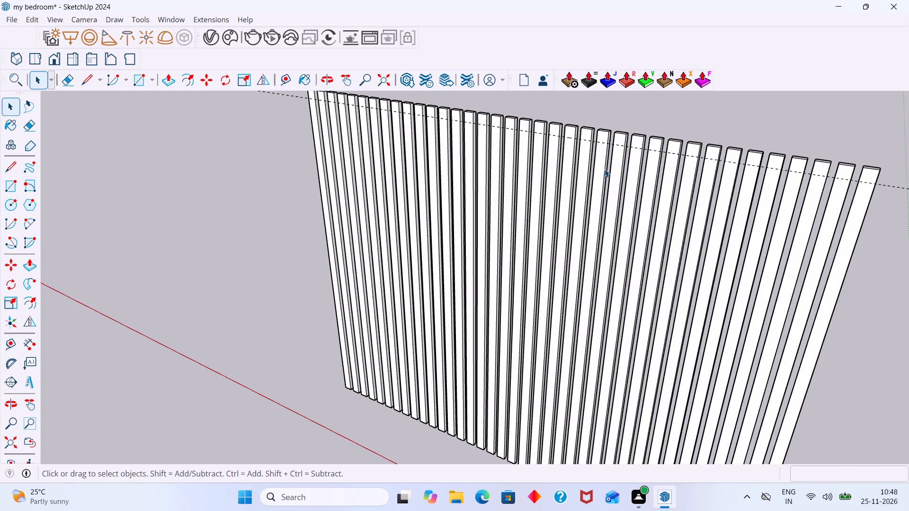
{"action": "scroll", "coordinate": [605, 169], "scroll_direction": "down", "scroll_amount": 3}
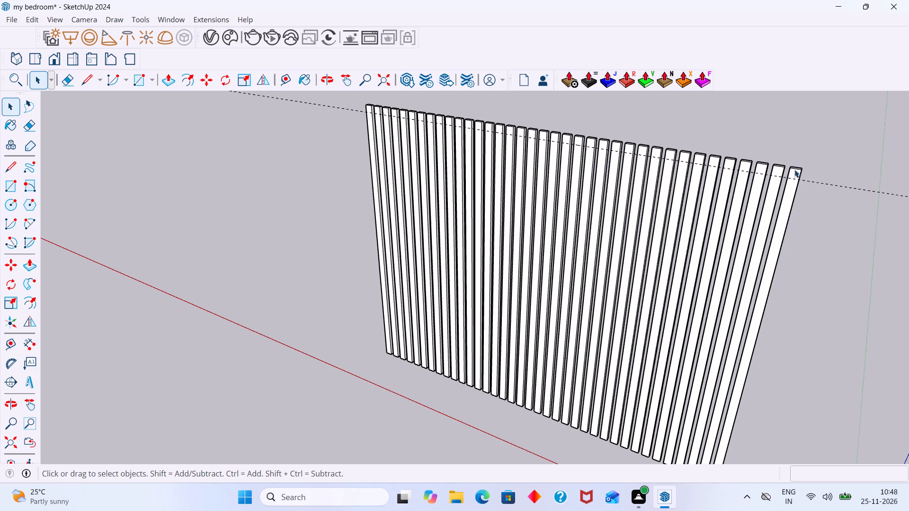
{"action": "scroll", "coordinate": [794, 171], "scroll_direction": "up", "scroll_amount": 1}
{"action": "scroll", "coordinate": [772, 179], "scroll_direction": "down", "scroll_amount": 4}
{"action": "middle_click_drag", "start_coordinate": [762, 219], "coordinate": [797, 219]}
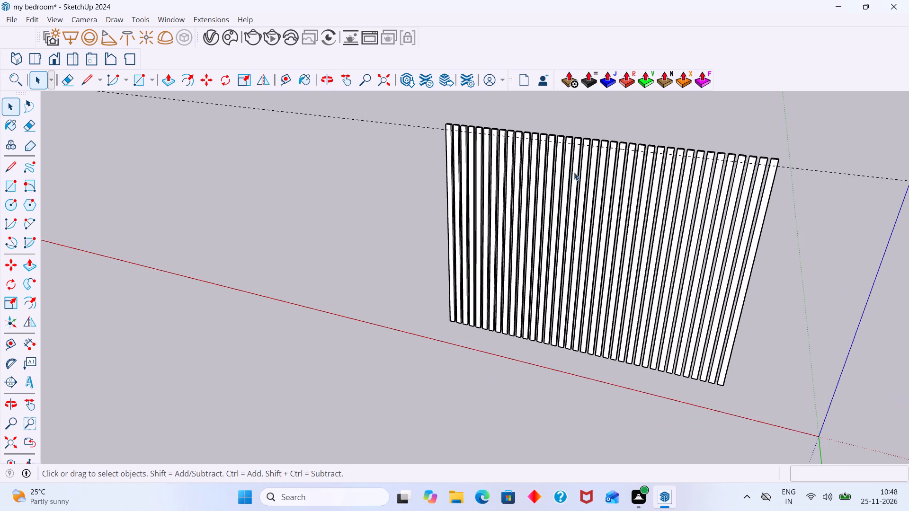
{"action": "scroll", "coordinate": [574, 167], "scroll_direction": "up", "scroll_amount": 3}
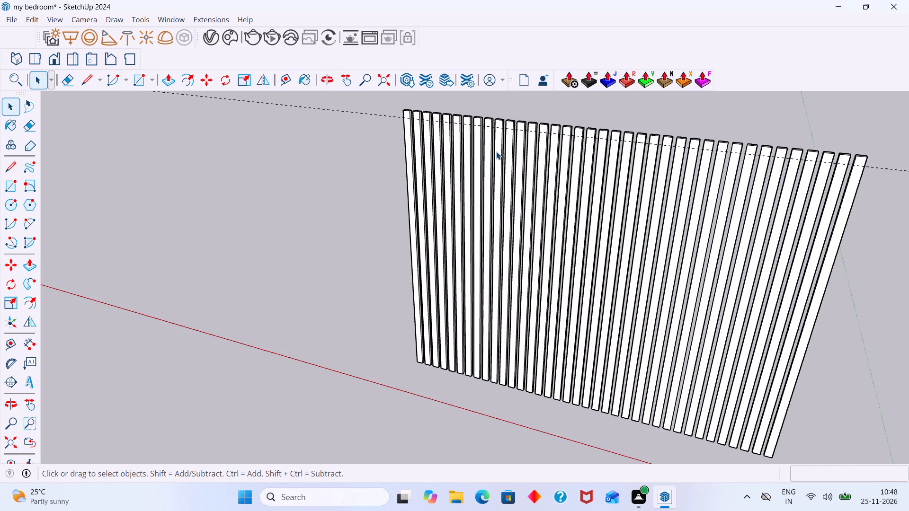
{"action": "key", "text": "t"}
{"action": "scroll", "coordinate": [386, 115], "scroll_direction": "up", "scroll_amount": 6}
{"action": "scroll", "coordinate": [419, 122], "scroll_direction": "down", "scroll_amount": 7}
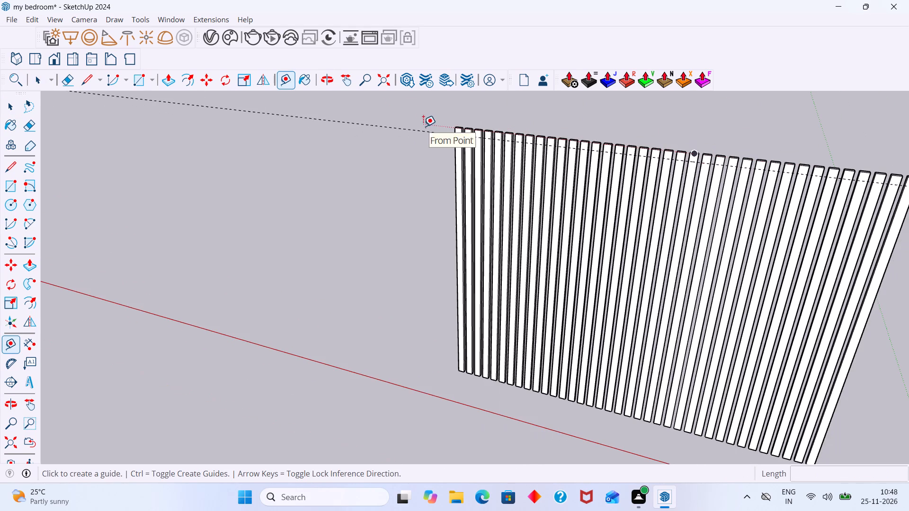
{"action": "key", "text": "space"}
Draw a rectangle about 9' 2" by 2" across the slats' upper ends, between the guide line and their top edge.
{"action": "key", "text": "r"}
{"action": "middle_click_drag", "start_coordinate": [490, 150], "coordinate": [440, 162], "text": "shift"}
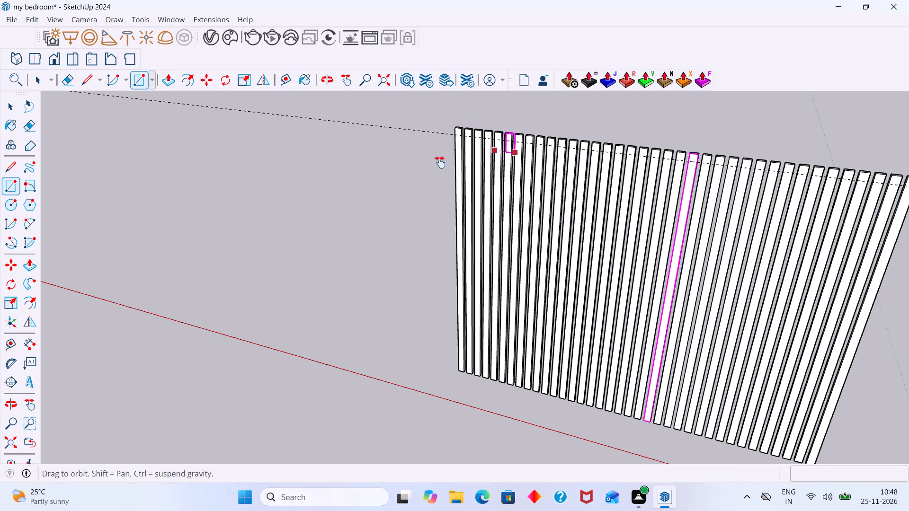
{"action": "middle_click_drag", "start_coordinate": [440, 162], "coordinate": [410, 173], "text": "shift"}
{"action": "scroll", "coordinate": [393, 152], "scroll_direction": "up", "scroll_amount": 11}
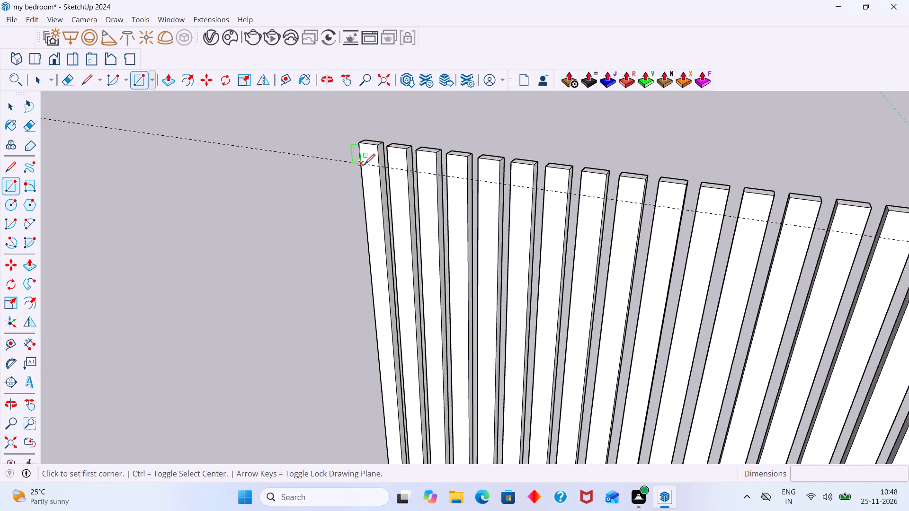
{"action": "left_click", "coordinate": [362, 164]}
{"action": "scroll", "coordinate": [437, 153], "scroll_direction": "down", "scroll_amount": 7}
{"action": "middle_click_drag", "start_coordinate": [522, 160], "coordinate": [526, 173]}
{"action": "middle_click_drag", "start_coordinate": [523, 170], "coordinate": [316, 158], "text": "shift"}
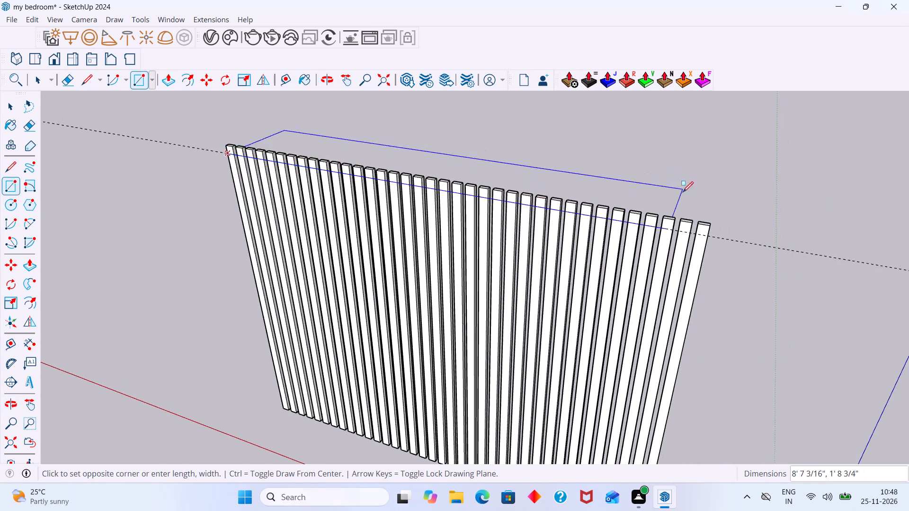
{"action": "scroll", "coordinate": [683, 198], "scroll_direction": "up", "scroll_amount": 4}
{"action": "scroll", "coordinate": [731, 238], "scroll_direction": "up", "scroll_amount": 1}
{"action": "middle_click_drag", "start_coordinate": [729, 214], "coordinate": [716, 155]}
{"action": "scroll", "coordinate": [716, 171], "scroll_direction": "down", "scroll_amount": 20}
{"action": "scroll", "coordinate": [716, 171], "scroll_direction": "down", "scroll_amount": 4}
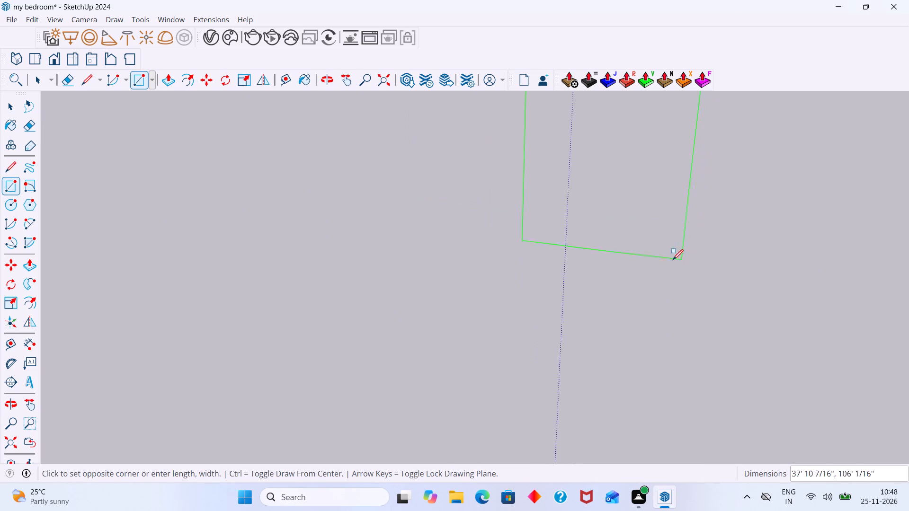
{"action": "scroll", "coordinate": [673, 260], "scroll_direction": "down", "scroll_amount": 20}
{"action": "scroll", "coordinate": [673, 260], "scroll_direction": "down", "scroll_amount": 13}
{"action": "scroll", "coordinate": [520, 302], "scroll_direction": "up", "scroll_amount": 8}
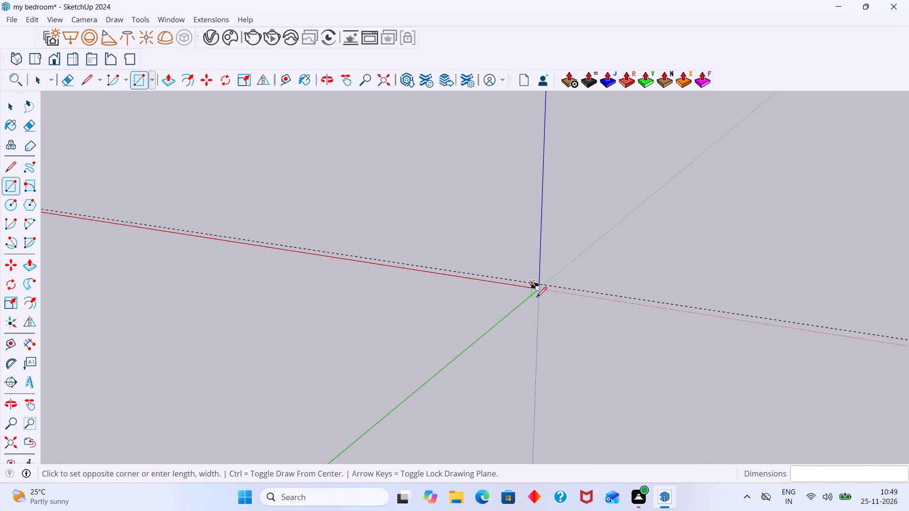
{"action": "scroll", "coordinate": [536, 297], "scroll_direction": "up", "scroll_amount": 20}
{"action": "scroll", "coordinate": [536, 297], "scroll_direction": "up", "scroll_amount": 9}
{"action": "scroll", "coordinate": [455, 248], "scroll_direction": "up", "scroll_amount": 2}
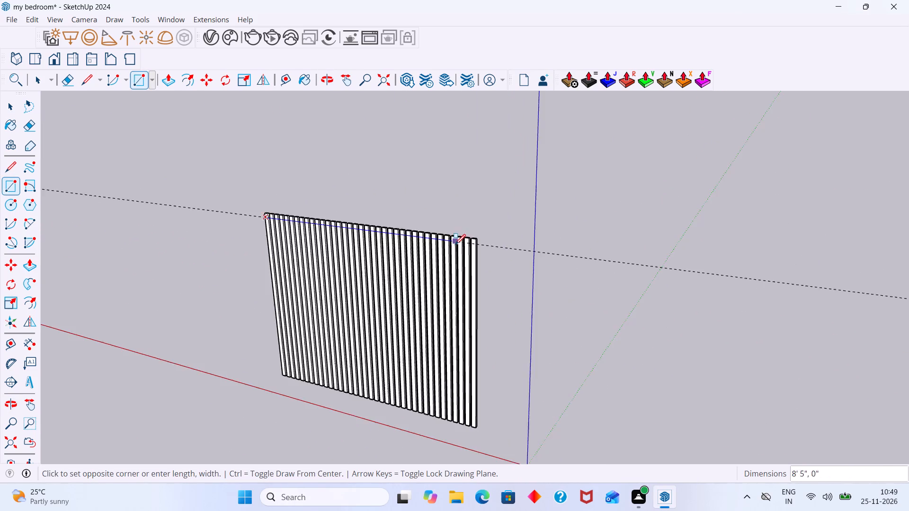
{"action": "scroll", "coordinate": [455, 245], "scroll_direction": "up", "scroll_amount": 9}
{"action": "scroll", "coordinate": [488, 241], "scroll_direction": "down", "scroll_amount": 3}
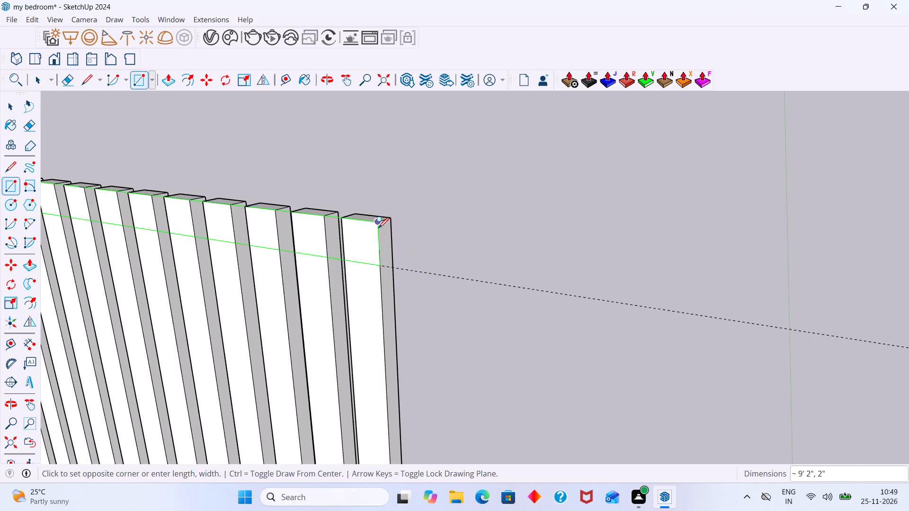
{"action": "left_click", "coordinate": [378, 223]}
{"action": "key", "text": "space"}
Draw a 2" by 6' 10" rectangle over the front of the end slat nearest the blue axis, from the guide line to its bottom.
{"action": "scroll", "coordinate": [353, 236], "scroll_direction": "down", "scroll_amount": 11}
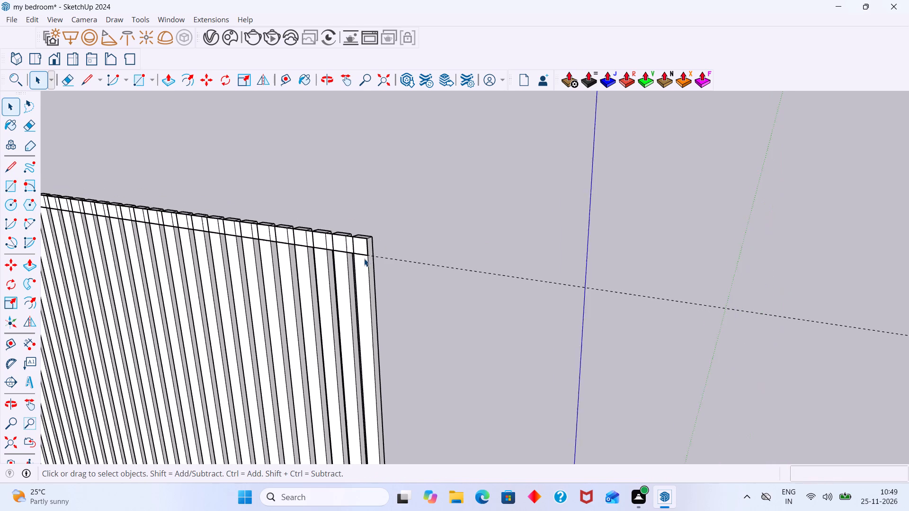
{"action": "middle_click_drag", "start_coordinate": [368, 265], "coordinate": [405, 276]}
{"action": "middle_click_drag", "start_coordinate": [404, 273], "coordinate": [537, 183]}
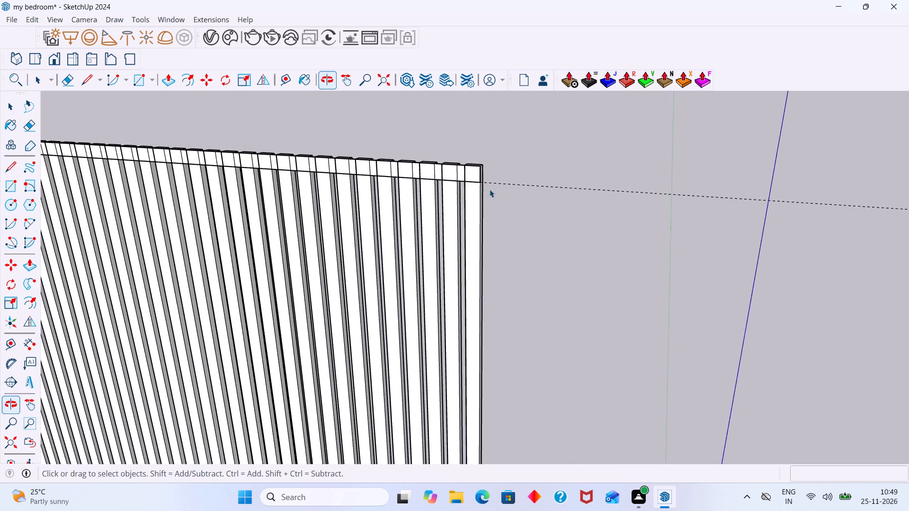
{"action": "scroll", "coordinate": [483, 185], "scroll_direction": "up", "scroll_amount": 9}
{"action": "middle_click_drag", "start_coordinate": [467, 180], "coordinate": [364, 210]}
{"action": "scroll", "coordinate": [504, 166], "scroll_direction": "down", "scroll_amount": 4}
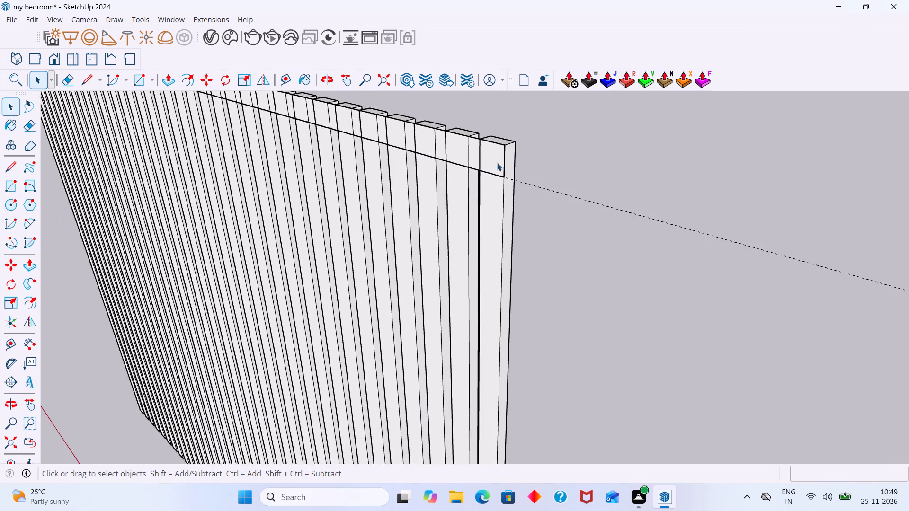
{"action": "scroll", "coordinate": [497, 163], "scroll_direction": "down", "scroll_amount": 7}
{"action": "middle_click_drag", "start_coordinate": [496, 179], "coordinate": [549, 179]}
{"action": "scroll", "coordinate": [497, 171], "scroll_direction": "up", "scroll_amount": 5}
{"action": "scroll", "coordinate": [484, 167], "scroll_direction": "down", "scroll_amount": 2}
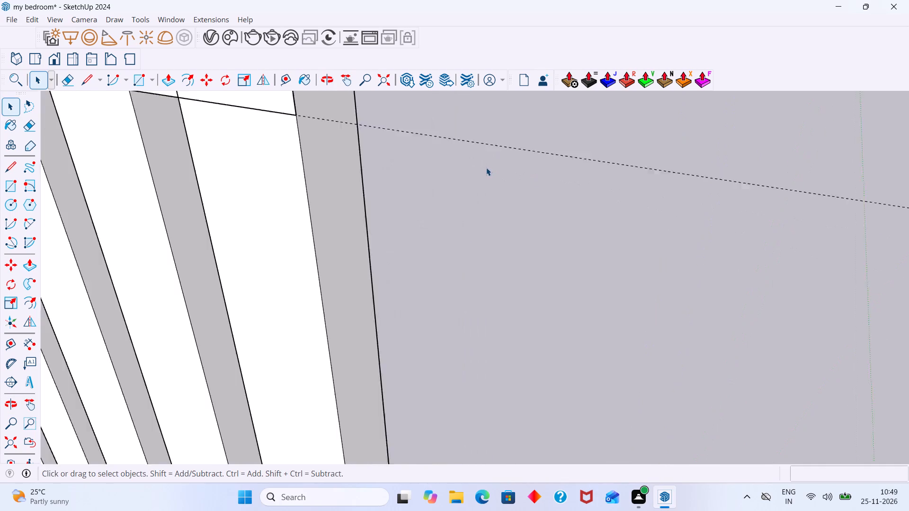
{"action": "scroll", "coordinate": [486, 167], "scroll_direction": "down", "scroll_amount": 3}
{"action": "scroll", "coordinate": [463, 159], "scroll_direction": "up", "scroll_amount": 3}
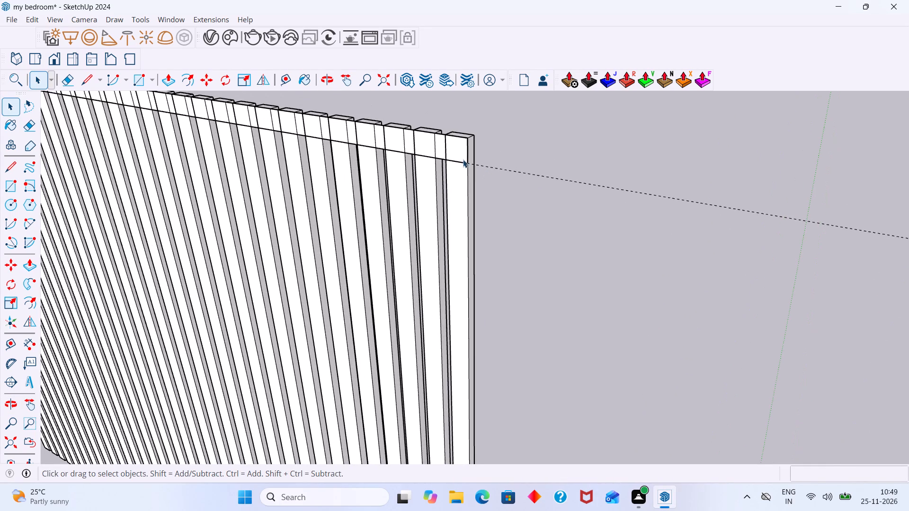
{"action": "key", "text": "r"}
{"action": "scroll", "coordinate": [452, 167], "scroll_direction": "up", "scroll_amount": 3}
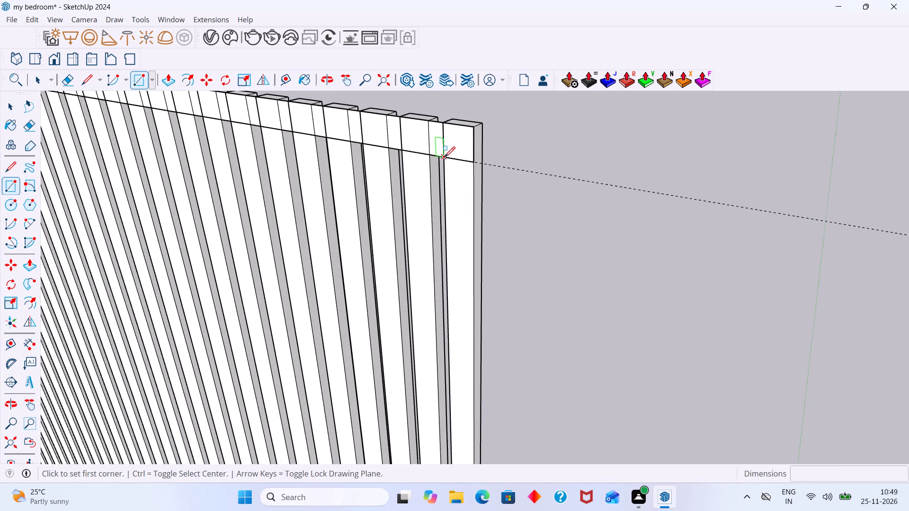
{"action": "left_click", "coordinate": [445, 157]}
{"action": "scroll", "coordinate": [463, 262], "scroll_direction": "down", "scroll_amount": 4}
{"action": "middle_click_drag", "start_coordinate": [463, 272], "coordinate": [499, 170]}
{"action": "scroll", "coordinate": [498, 199], "scroll_direction": "down", "scroll_amount": 1}
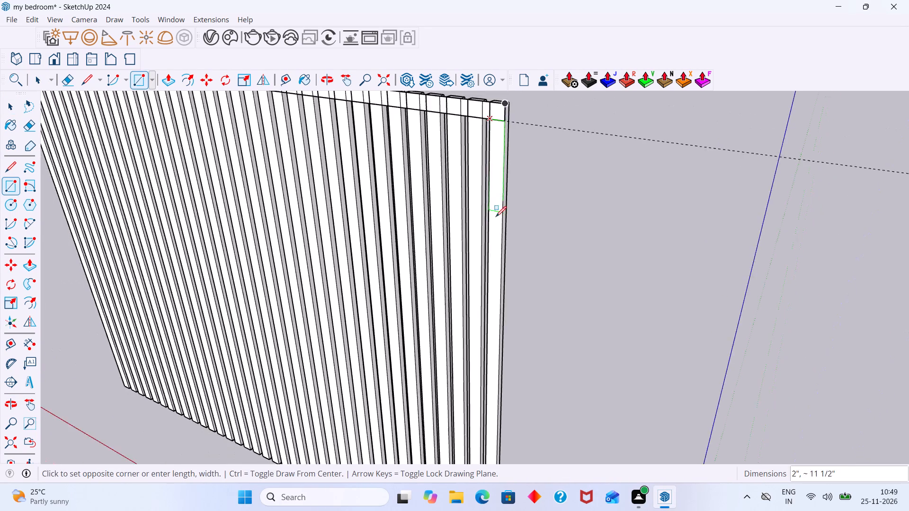
{"action": "scroll", "coordinate": [496, 217], "scroll_direction": "down", "scroll_amount": 3}
{"action": "middle_click_drag", "start_coordinate": [490, 276], "coordinate": [525, 128], "text": "shift"}
{"action": "scroll", "coordinate": [499, 399], "scroll_direction": "up", "scroll_amount": 3}
{"action": "middle_click_drag", "start_coordinate": [532, 426], "coordinate": [504, 308], "text": "shift"}
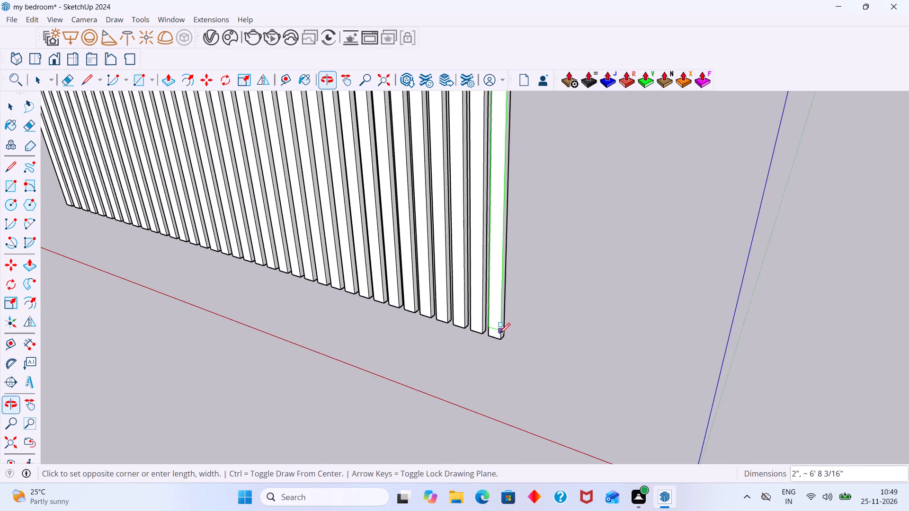
{"action": "scroll", "coordinate": [498, 334], "scroll_direction": "up", "scroll_amount": 5}
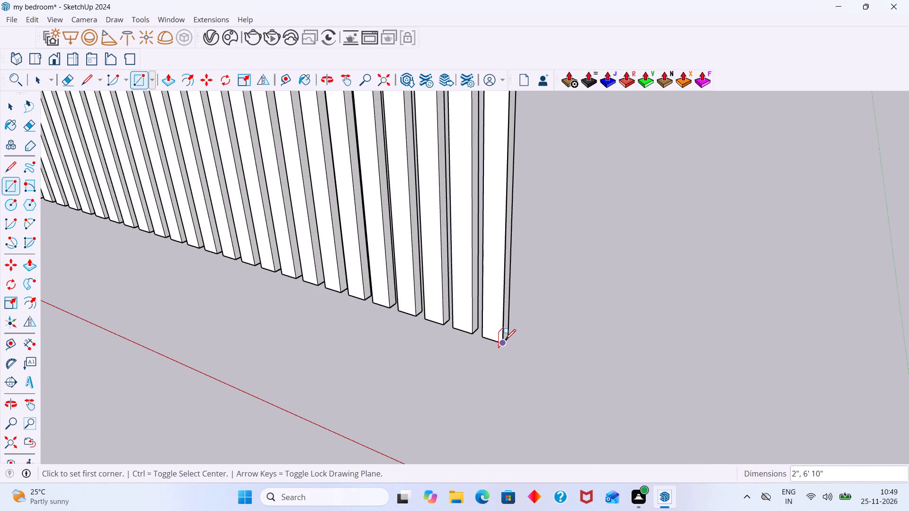
{"action": "key", "text": "space"}
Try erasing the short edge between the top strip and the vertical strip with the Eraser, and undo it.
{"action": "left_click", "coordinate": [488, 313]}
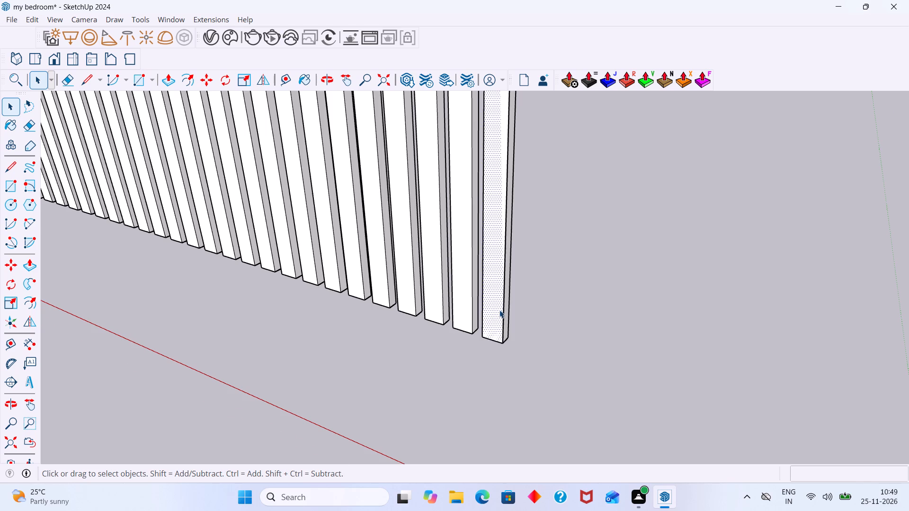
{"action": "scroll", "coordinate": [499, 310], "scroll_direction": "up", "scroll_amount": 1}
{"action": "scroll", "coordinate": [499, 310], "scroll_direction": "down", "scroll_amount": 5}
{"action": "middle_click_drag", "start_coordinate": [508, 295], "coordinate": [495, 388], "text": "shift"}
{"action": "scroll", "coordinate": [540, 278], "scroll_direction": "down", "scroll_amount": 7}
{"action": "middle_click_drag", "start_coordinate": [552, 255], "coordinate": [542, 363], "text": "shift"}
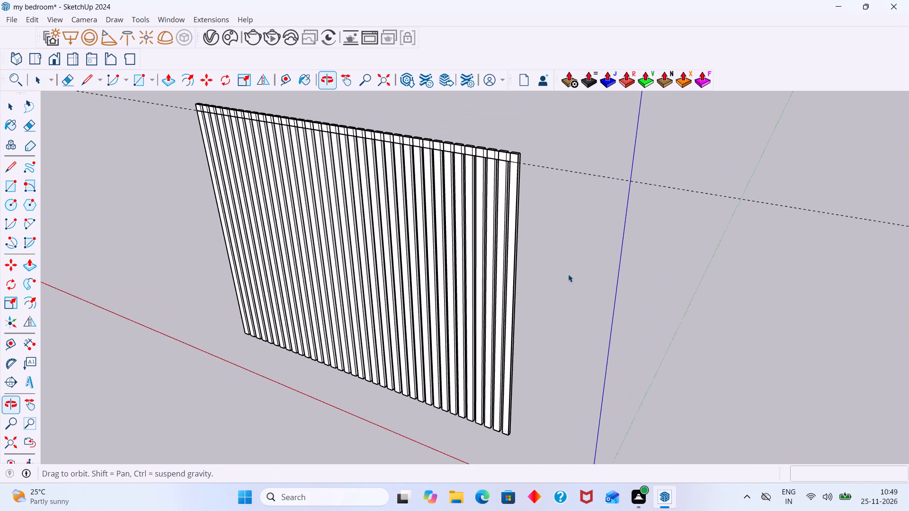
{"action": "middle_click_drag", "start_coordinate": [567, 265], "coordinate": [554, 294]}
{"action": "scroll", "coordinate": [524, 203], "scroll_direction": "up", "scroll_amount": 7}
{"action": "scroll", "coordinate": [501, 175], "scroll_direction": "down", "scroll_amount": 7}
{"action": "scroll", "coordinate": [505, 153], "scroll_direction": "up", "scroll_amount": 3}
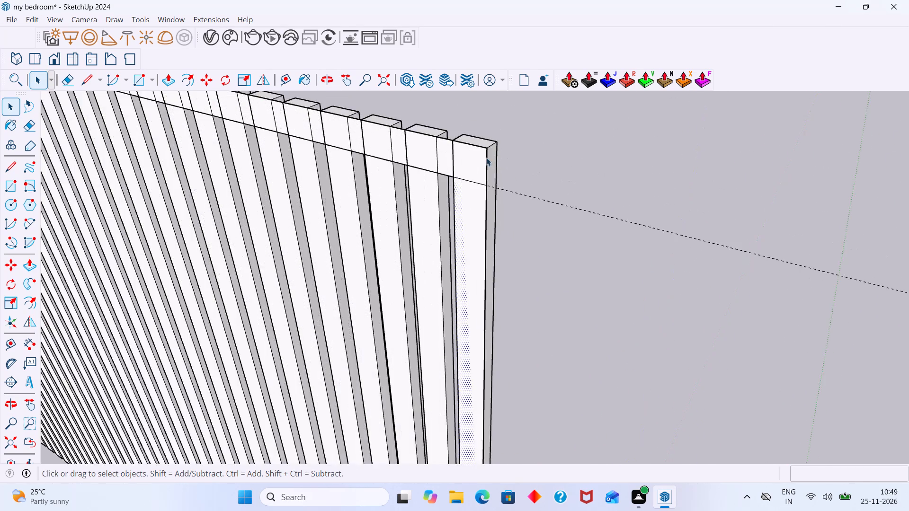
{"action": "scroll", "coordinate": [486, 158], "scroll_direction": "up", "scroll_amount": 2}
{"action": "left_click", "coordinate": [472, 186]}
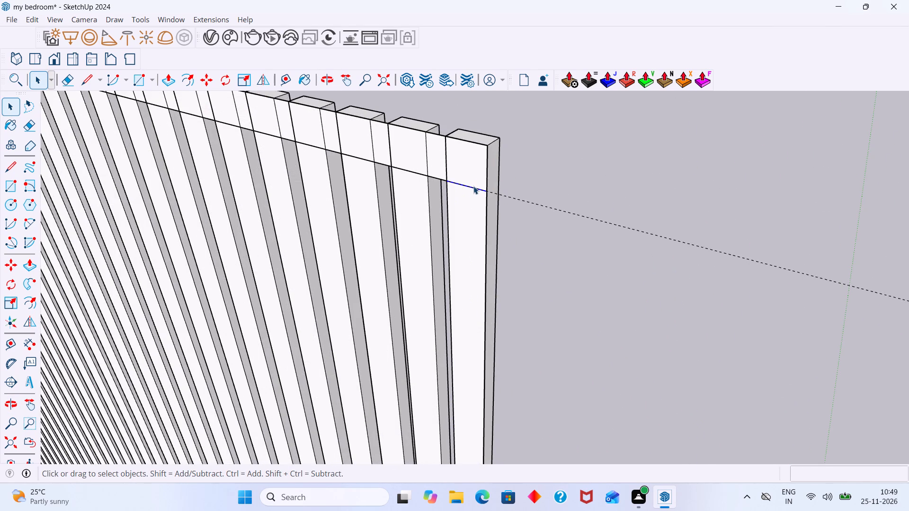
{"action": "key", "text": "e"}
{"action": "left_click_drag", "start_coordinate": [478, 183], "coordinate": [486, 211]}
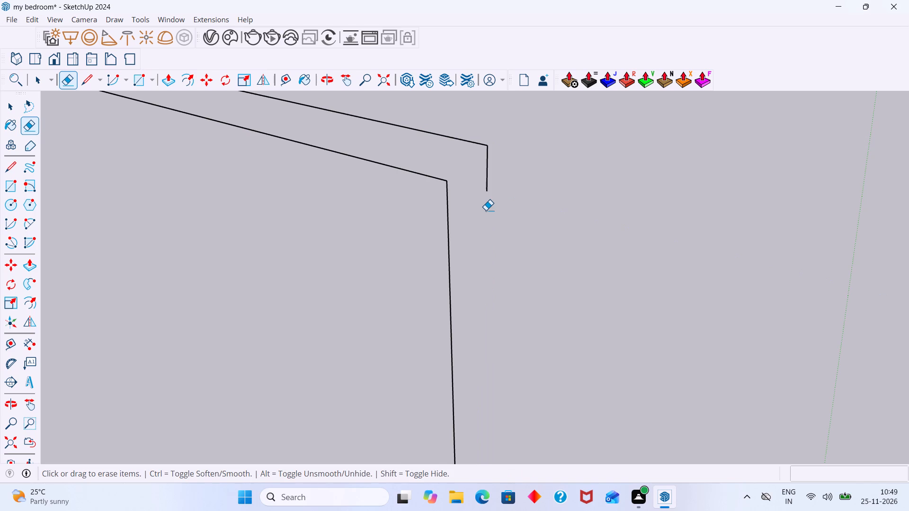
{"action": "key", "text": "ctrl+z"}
Delete the short edge separating the top strip from the vertical strip on the end slat.
{"action": "key", "text": "space"}
{"action": "left_click", "coordinate": [476, 190]}
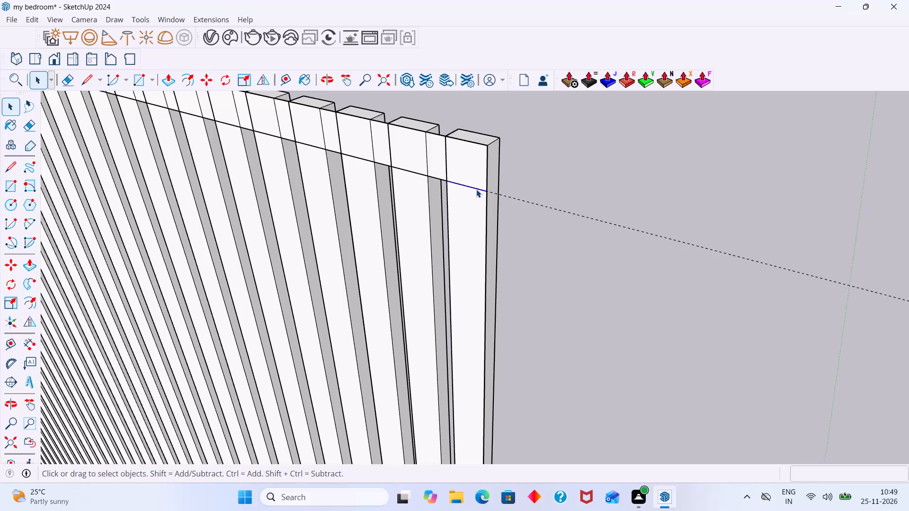
{"action": "key", "text": "Delete"}
Make a group from the joined L-shaped face and its bounding edges.
{"action": "double_click", "coordinate": [465, 175]}
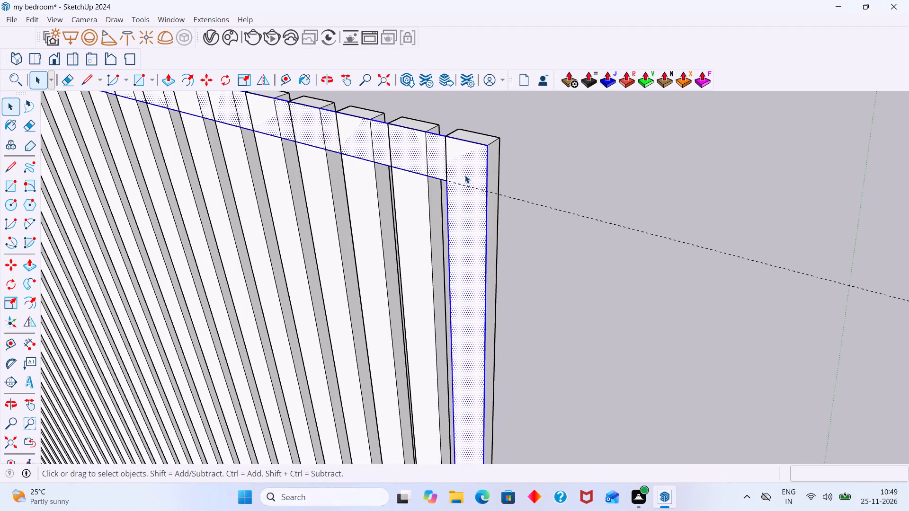
{"action": "scroll", "coordinate": [464, 173], "scroll_direction": "down", "scroll_amount": 3}
{"action": "right_click", "coordinate": [465, 172]}
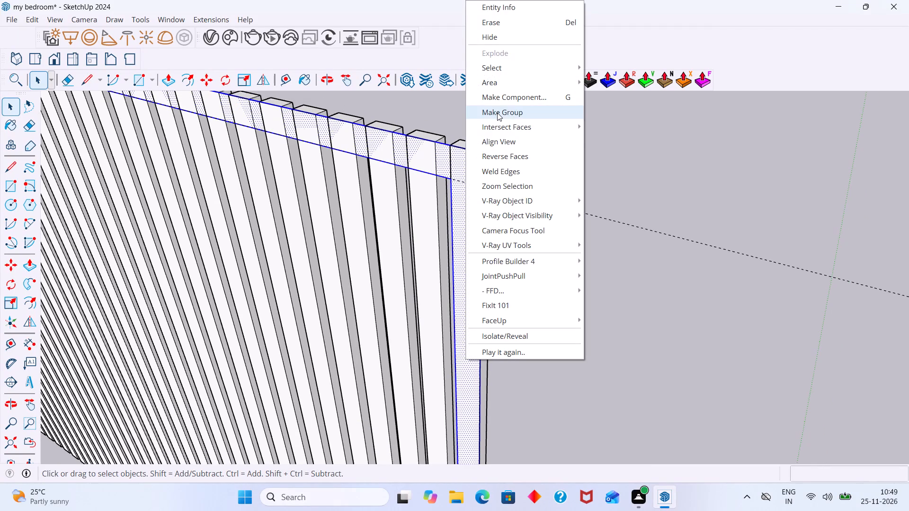
{"action": "left_click", "coordinate": [497, 112]}
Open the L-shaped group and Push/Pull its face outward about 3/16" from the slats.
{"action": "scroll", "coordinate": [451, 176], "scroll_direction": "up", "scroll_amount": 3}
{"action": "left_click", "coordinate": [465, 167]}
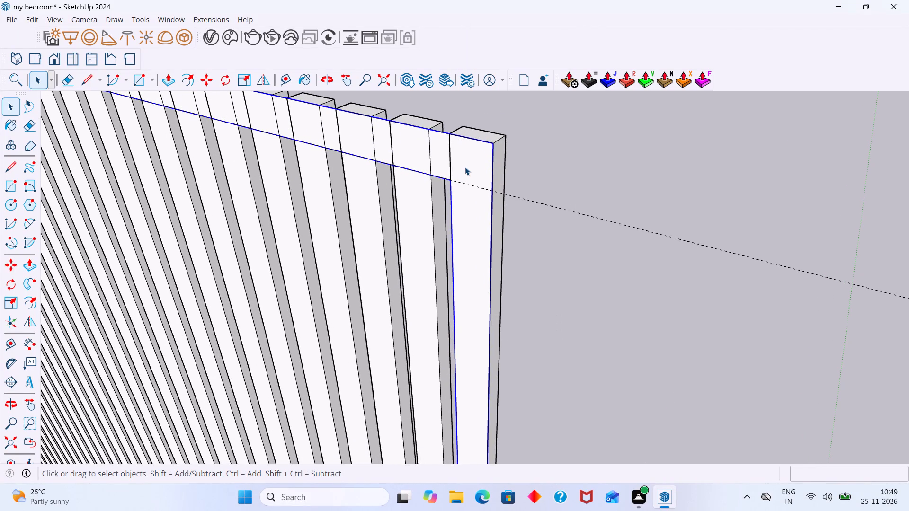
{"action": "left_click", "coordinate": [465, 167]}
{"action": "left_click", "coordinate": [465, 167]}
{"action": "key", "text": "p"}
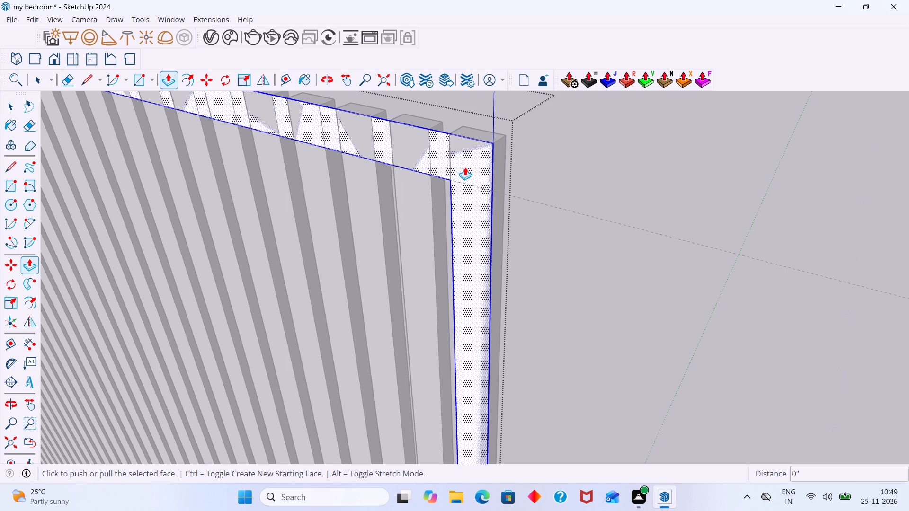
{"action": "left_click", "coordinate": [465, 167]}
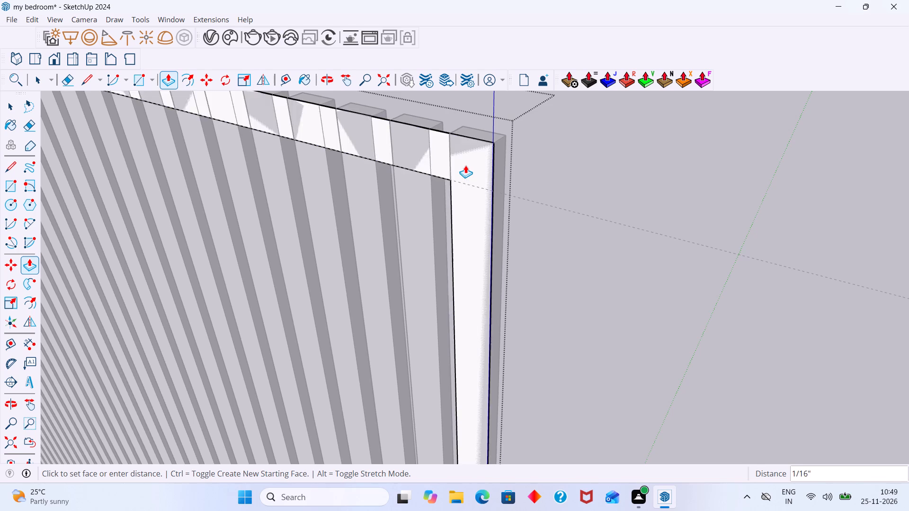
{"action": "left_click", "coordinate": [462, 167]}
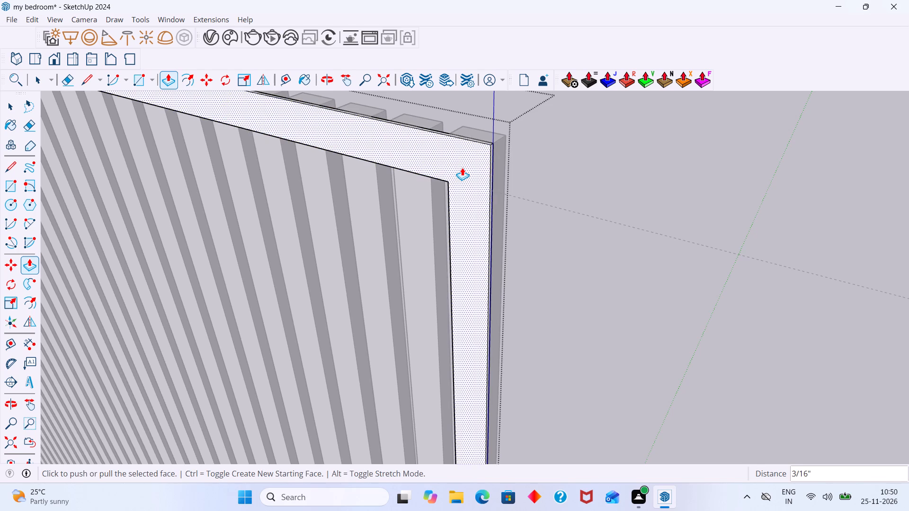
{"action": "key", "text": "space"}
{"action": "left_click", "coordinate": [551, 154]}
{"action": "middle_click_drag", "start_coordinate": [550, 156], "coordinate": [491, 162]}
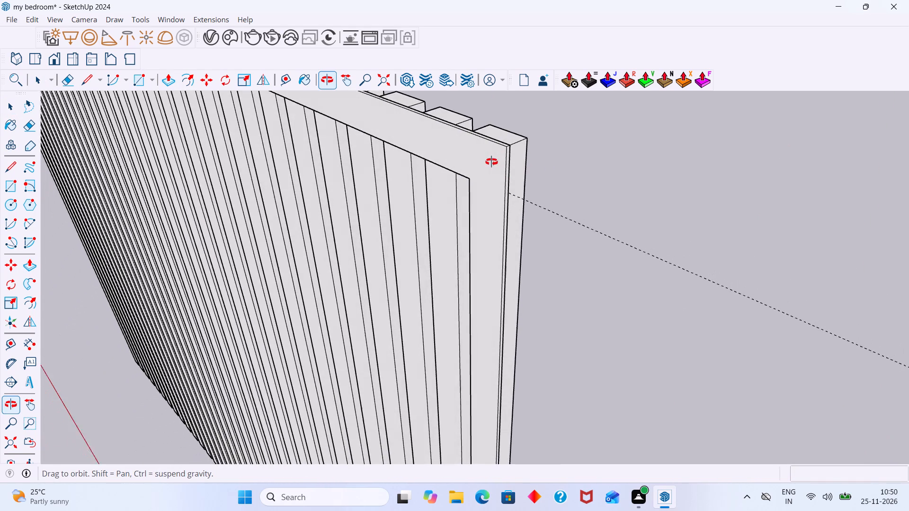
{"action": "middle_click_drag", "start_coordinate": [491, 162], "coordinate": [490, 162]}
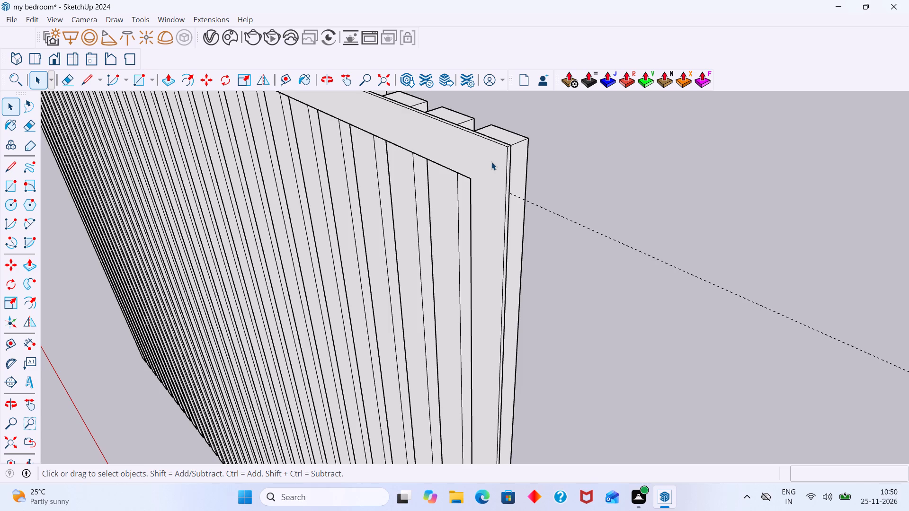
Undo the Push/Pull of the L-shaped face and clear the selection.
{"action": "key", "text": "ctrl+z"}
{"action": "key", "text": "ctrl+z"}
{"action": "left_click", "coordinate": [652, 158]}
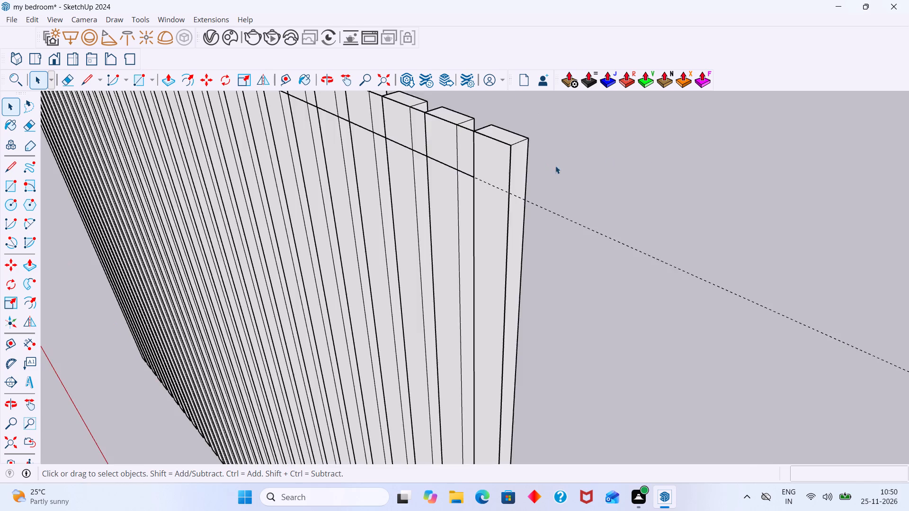
Convert the L-shaped border group on the slat panel into a V-Ray Mesh Light.
{"action": "scroll", "coordinate": [539, 167], "scroll_direction": "up", "scroll_amount": 4}
{"action": "scroll", "coordinate": [504, 171], "scroll_direction": "down", "scroll_amount": 8}
{"action": "middle_click_drag", "start_coordinate": [520, 185], "coordinate": [564, 182]}
{"action": "scroll", "coordinate": [517, 169], "scroll_direction": "up", "scroll_amount": 8}
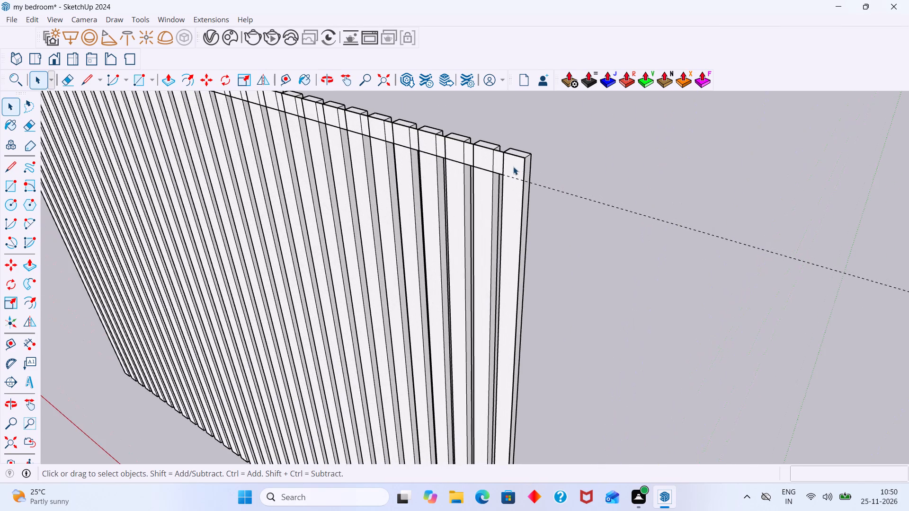
{"action": "left_click", "coordinate": [513, 167]}
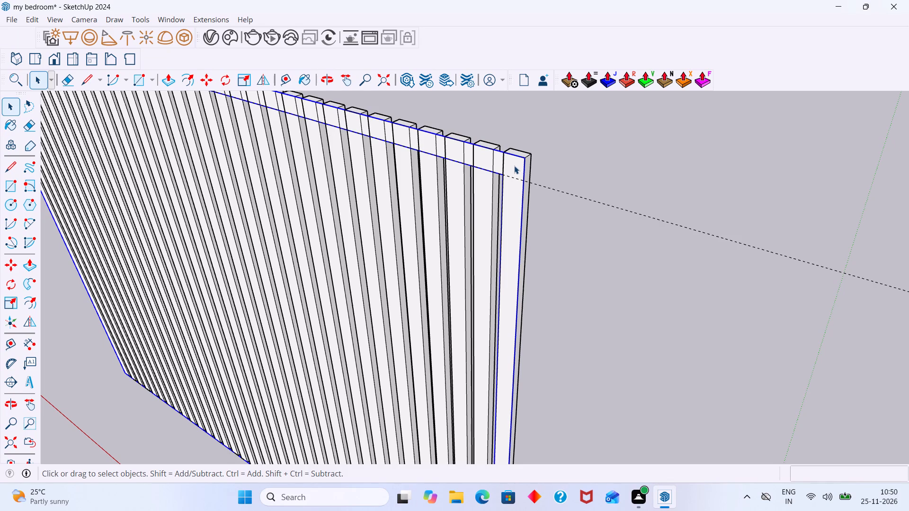
{"action": "scroll", "coordinate": [514, 166], "scroll_direction": "down", "scroll_amount": 3}
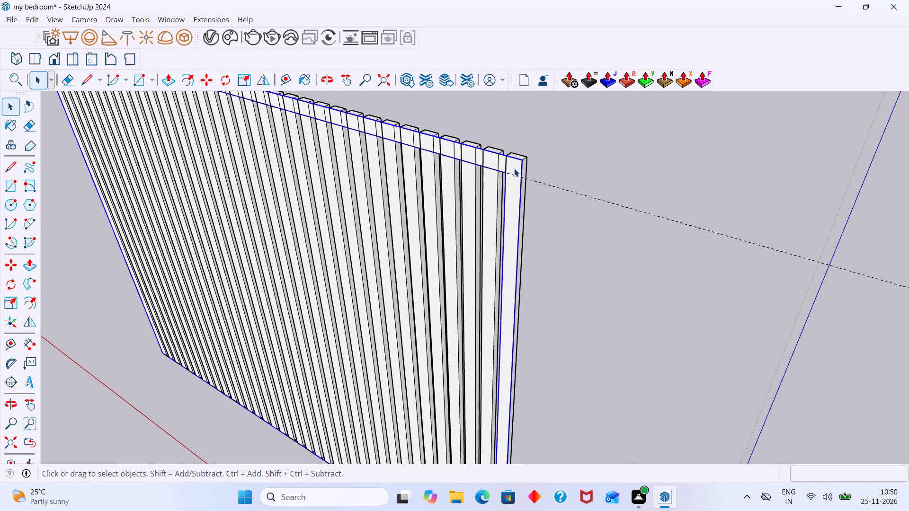
{"action": "scroll", "coordinate": [514, 168], "scroll_direction": "down", "scroll_amount": 1}
{"action": "middle_click_drag", "start_coordinate": [515, 169], "coordinate": [536, 165]}
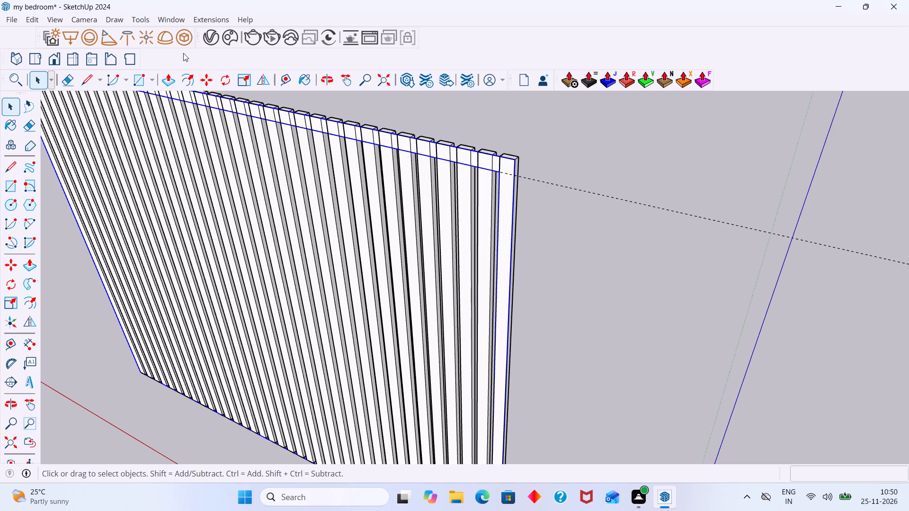
{"action": "left_click", "coordinate": [186, 41]}
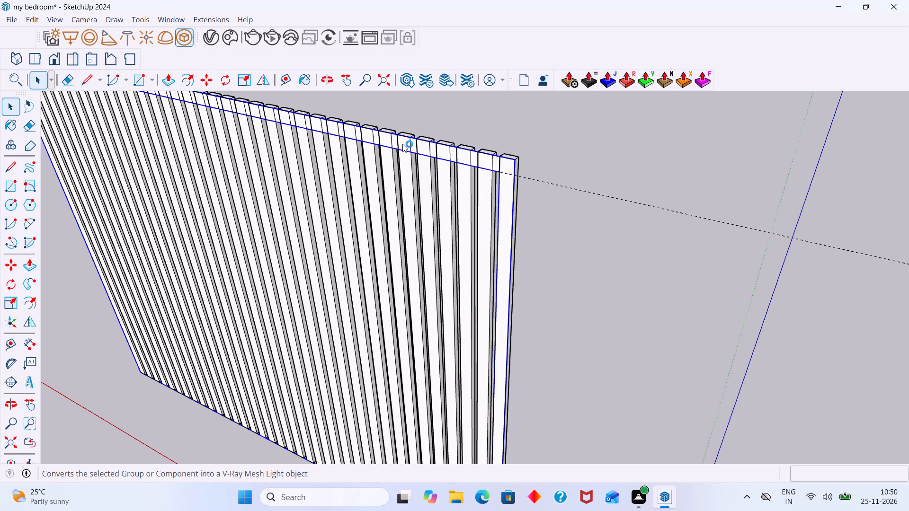
{"action": "scroll", "coordinate": [433, 150], "scroll_direction": "up", "scroll_amount": 3}
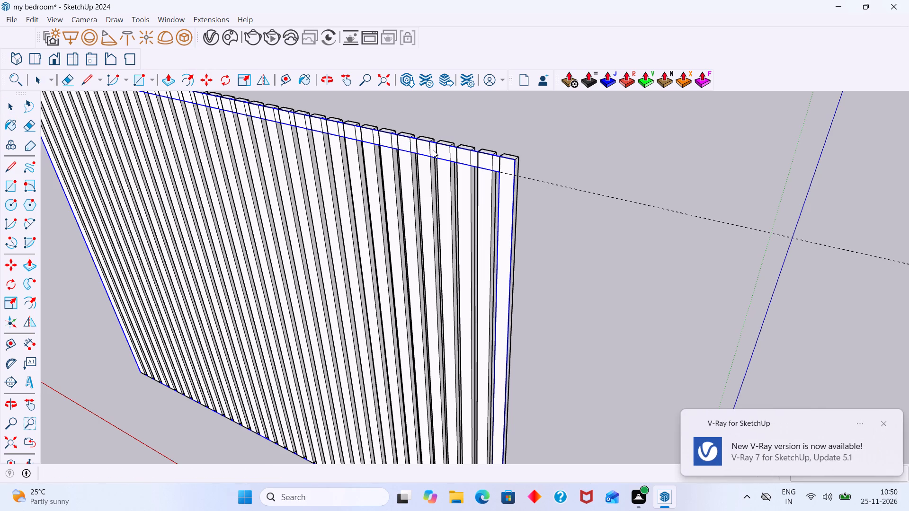
{"action": "scroll", "coordinate": [430, 167], "scroll_direction": "down", "scroll_amount": 6}
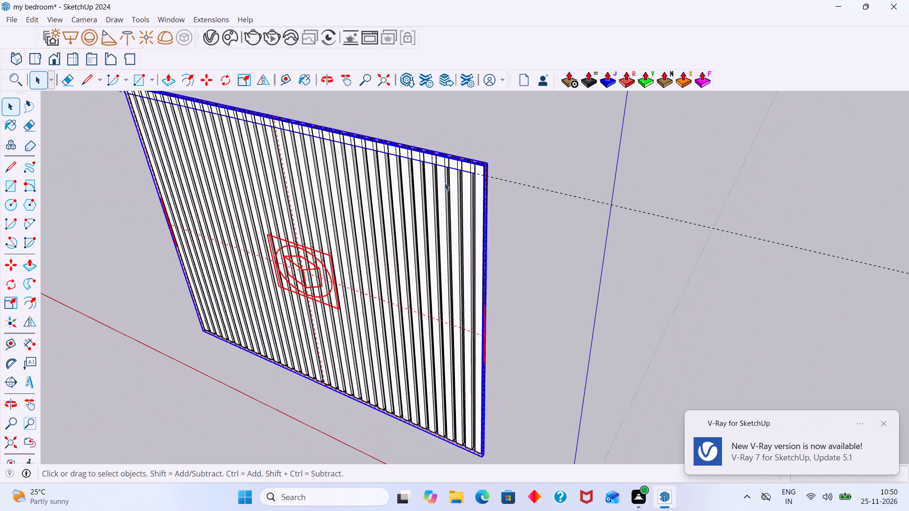
{"action": "scroll", "coordinate": [455, 201], "scroll_direction": "down", "scroll_amount": 1}
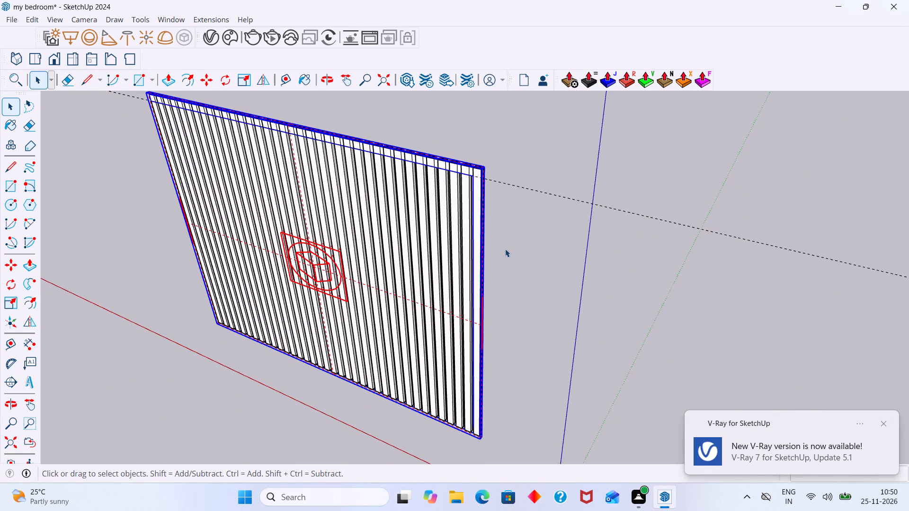
{"action": "middle_click_drag", "start_coordinate": [503, 248], "coordinate": [482, 250]}
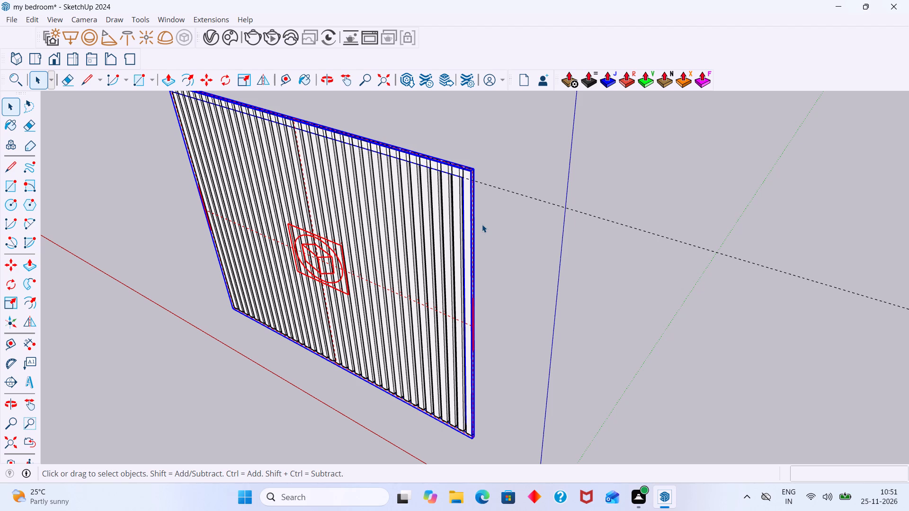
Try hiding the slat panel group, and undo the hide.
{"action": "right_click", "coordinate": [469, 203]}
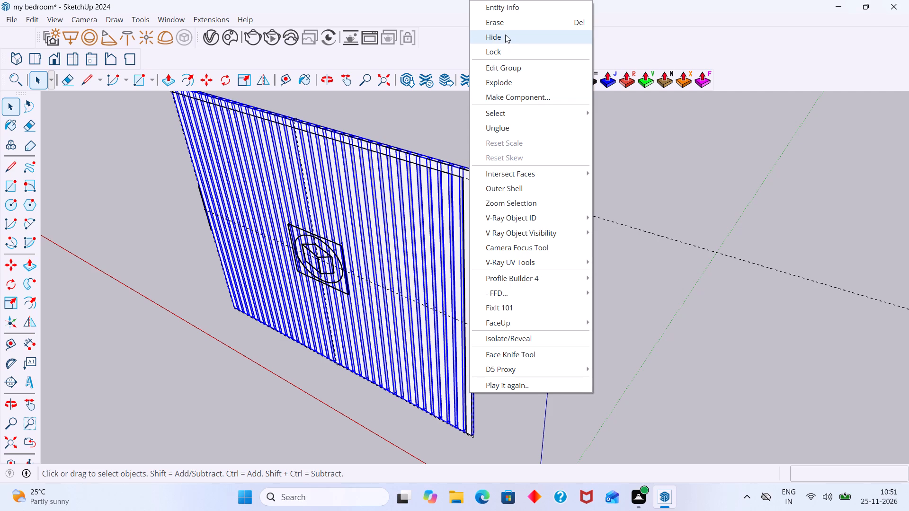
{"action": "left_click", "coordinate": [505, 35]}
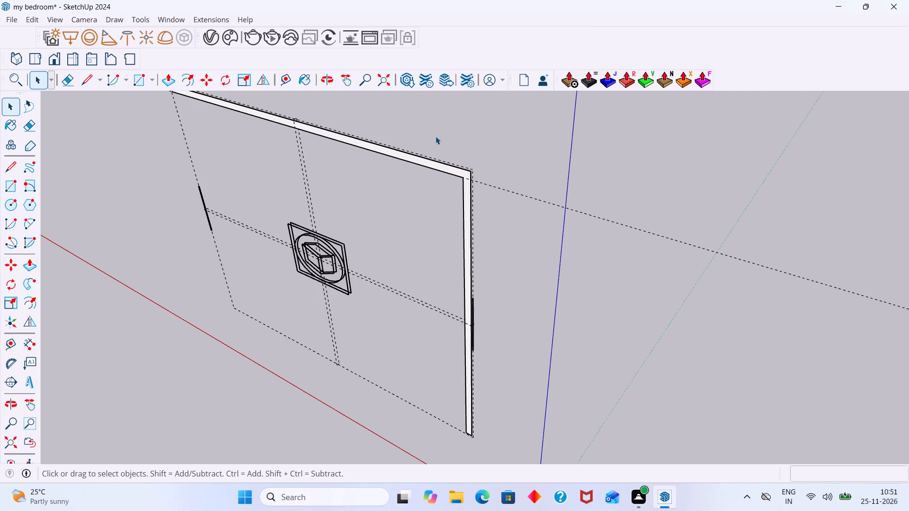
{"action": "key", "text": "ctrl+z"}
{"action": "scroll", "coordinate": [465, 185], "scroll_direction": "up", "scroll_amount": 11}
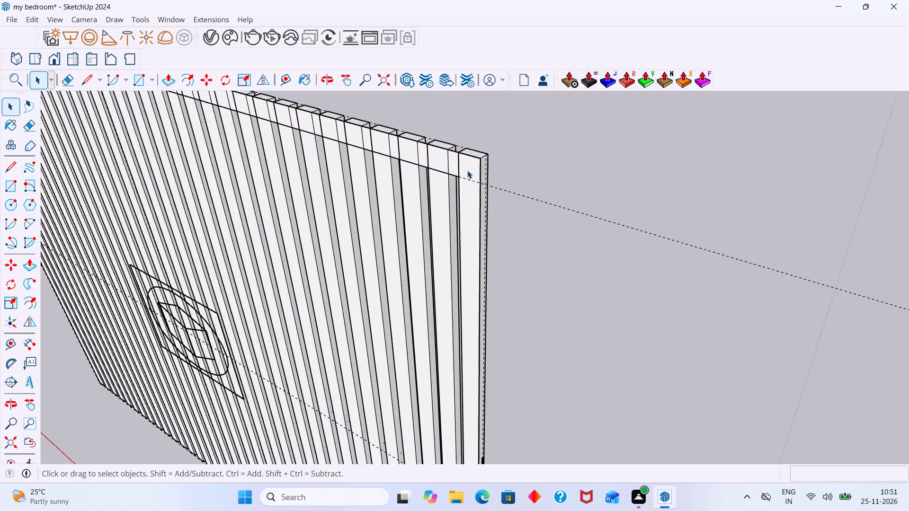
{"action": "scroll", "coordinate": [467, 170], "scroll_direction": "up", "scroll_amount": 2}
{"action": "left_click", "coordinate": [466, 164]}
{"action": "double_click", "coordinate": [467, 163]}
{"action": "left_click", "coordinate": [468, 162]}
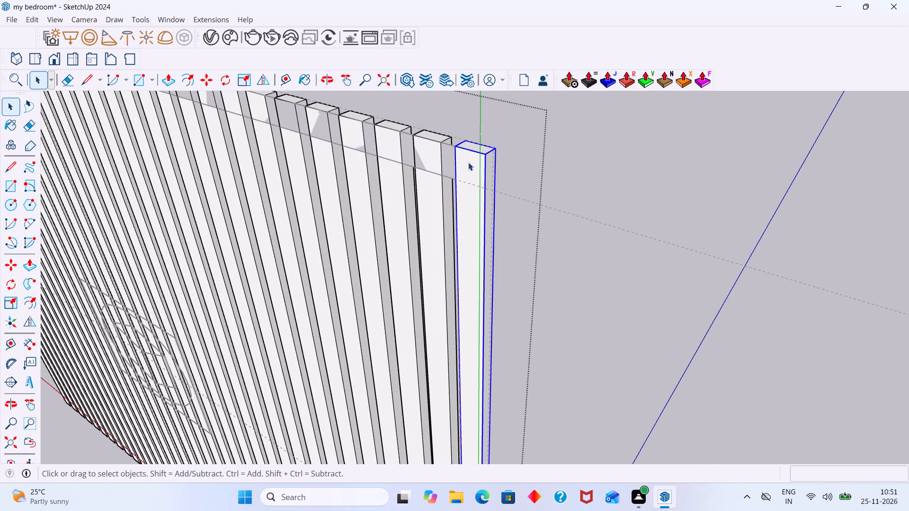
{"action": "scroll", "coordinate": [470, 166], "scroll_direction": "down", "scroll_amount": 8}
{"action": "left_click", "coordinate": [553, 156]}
Hide the L-shaped mesh light group so only the slats are shown.
{"action": "scroll", "coordinate": [475, 158], "scroll_direction": "up", "scroll_amount": 6}
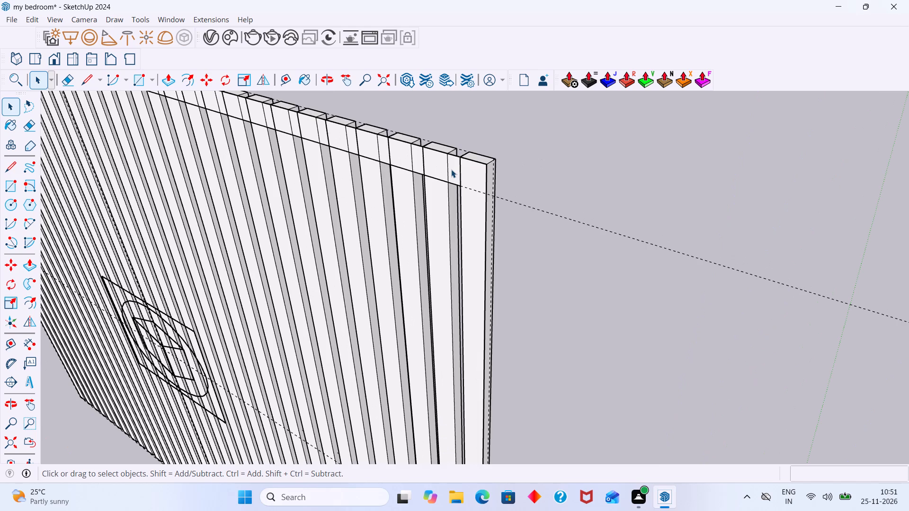
{"action": "left_click", "coordinate": [451, 169]}
{"action": "right_click", "coordinate": [451, 170]}
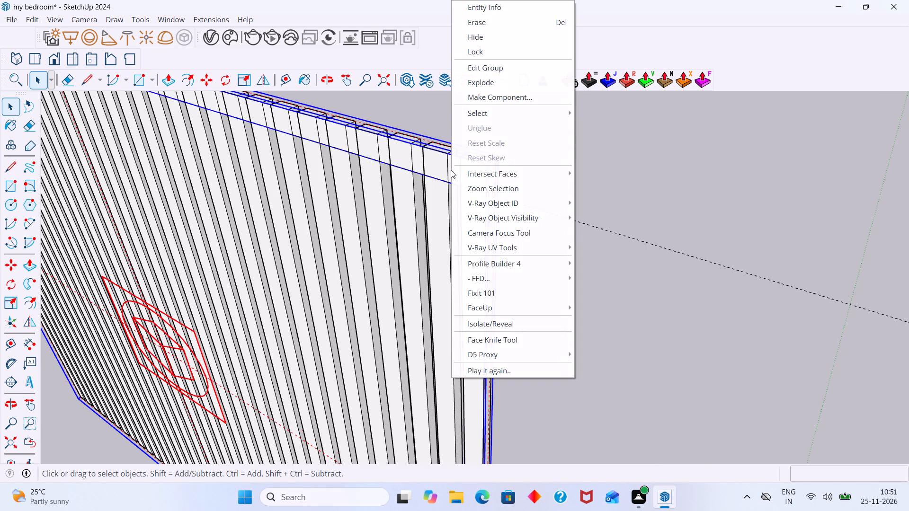
{"action": "left_click", "coordinate": [485, 36]}
Draw a rectangle about 9' 2" by 7' across all the slats, from the first slat's top corner to the last slat's opposite bottom corner.
{"action": "scroll", "coordinate": [490, 167], "scroll_direction": "down", "scroll_amount": 13}
{"action": "middle_click_drag", "start_coordinate": [529, 209], "coordinate": [582, 200]}
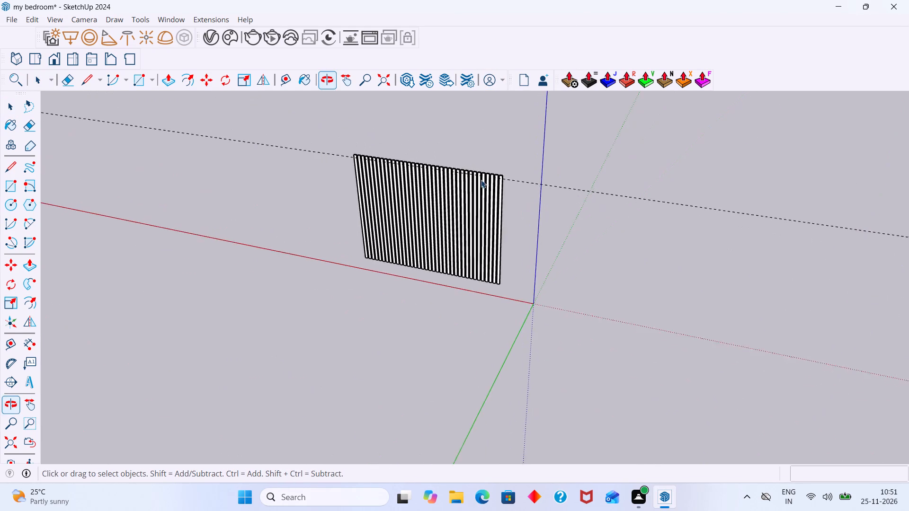
{"action": "scroll", "coordinate": [372, 163], "scroll_direction": "up", "scroll_amount": 7}
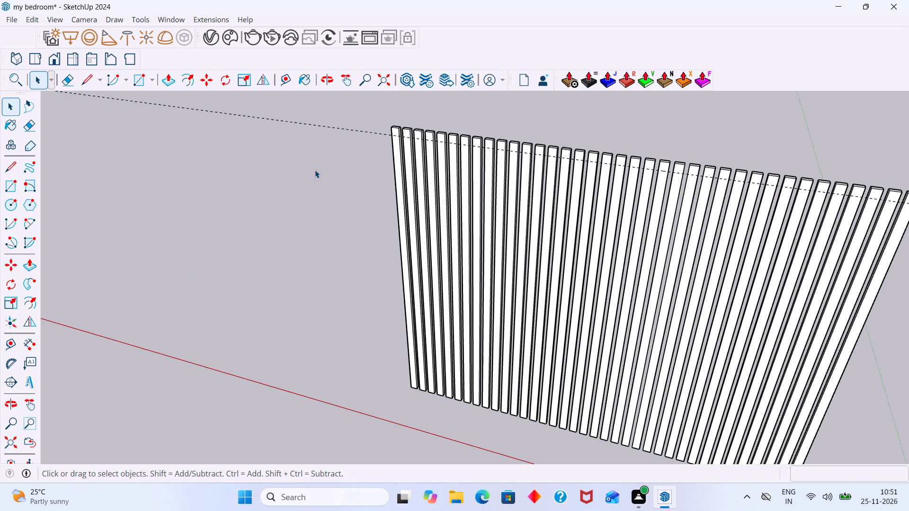
{"action": "key", "text": "r"}
{"action": "scroll", "coordinate": [394, 129], "scroll_direction": "up", "scroll_amount": 12}
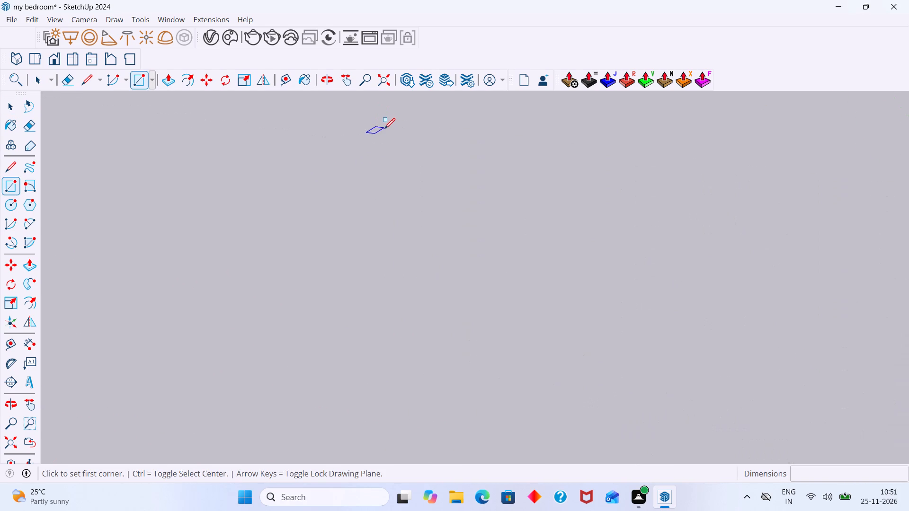
{"action": "scroll", "coordinate": [384, 129], "scroll_direction": "up", "scroll_amount": 1}
{"action": "scroll", "coordinate": [388, 129], "scroll_direction": "down", "scroll_amount": 4}
{"action": "left_click", "coordinate": [396, 129]}
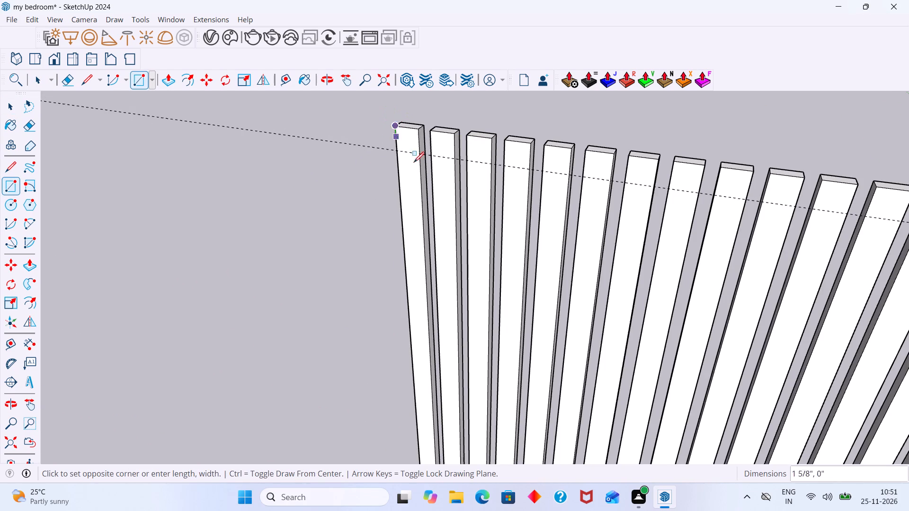
{"action": "scroll", "coordinate": [481, 280], "scroll_direction": "down", "scroll_amount": 7}
{"action": "middle_click_drag", "start_coordinate": [486, 288], "coordinate": [363, 220]}
{"action": "scroll", "coordinate": [376, 224], "scroll_direction": "down", "scroll_amount": 8}
{"action": "middle_click_drag", "start_coordinate": [468, 292], "coordinate": [350, 205]}
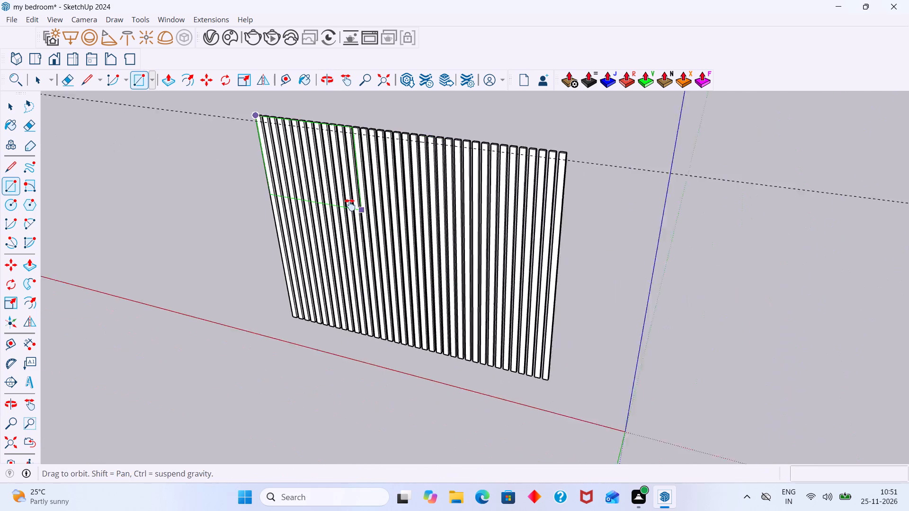
{"action": "middle_click_drag", "start_coordinate": [350, 205], "coordinate": [323, 185]}
{"action": "scroll", "coordinate": [442, 340], "scroll_direction": "up", "scroll_amount": 8}
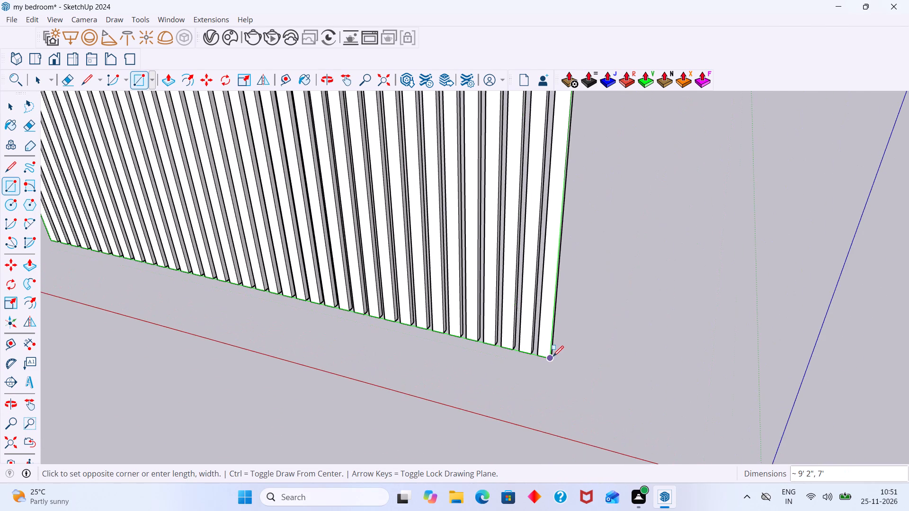
{"action": "left_click", "coordinate": [550, 355]}
{"action": "key", "text": "space"}
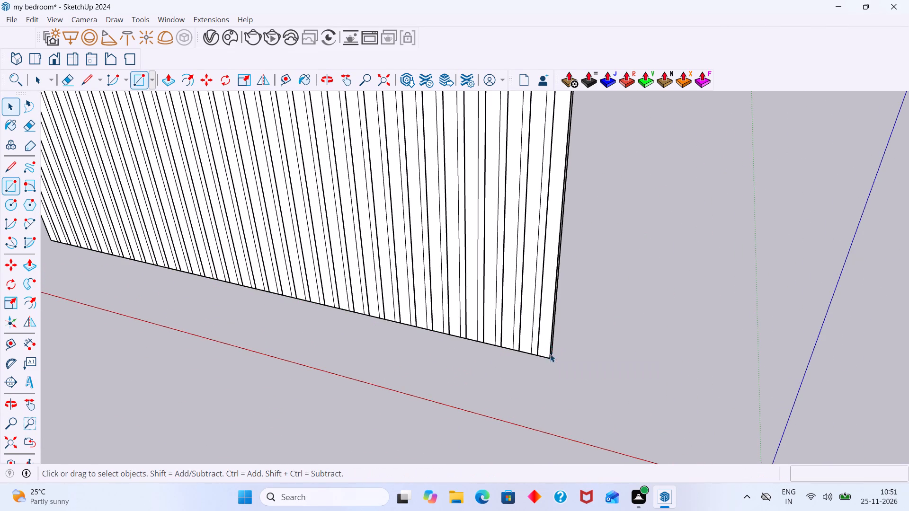
Make a group from the rectangle covering the slats and its bounding edges.
{"action": "scroll", "coordinate": [530, 315], "scroll_direction": "up", "scroll_amount": 7}
{"action": "double_click", "coordinate": [541, 314]}
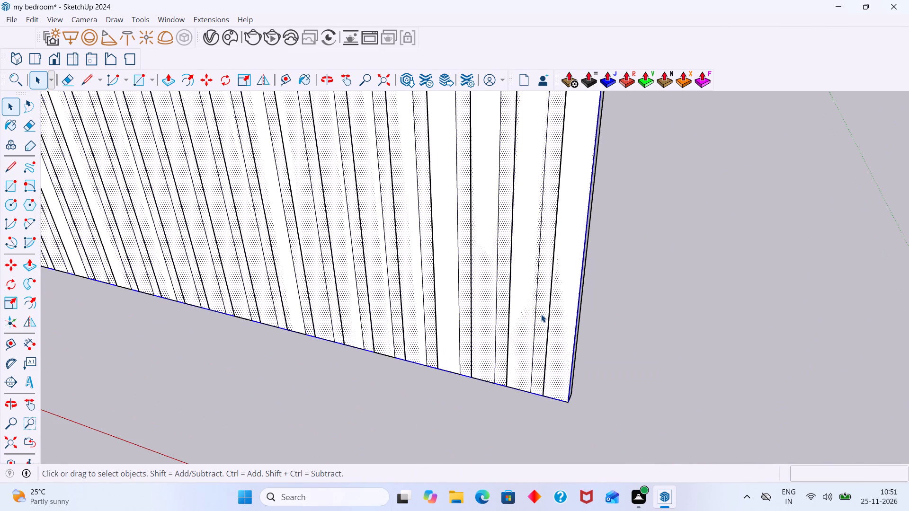
{"action": "right_click", "coordinate": [541, 314]}
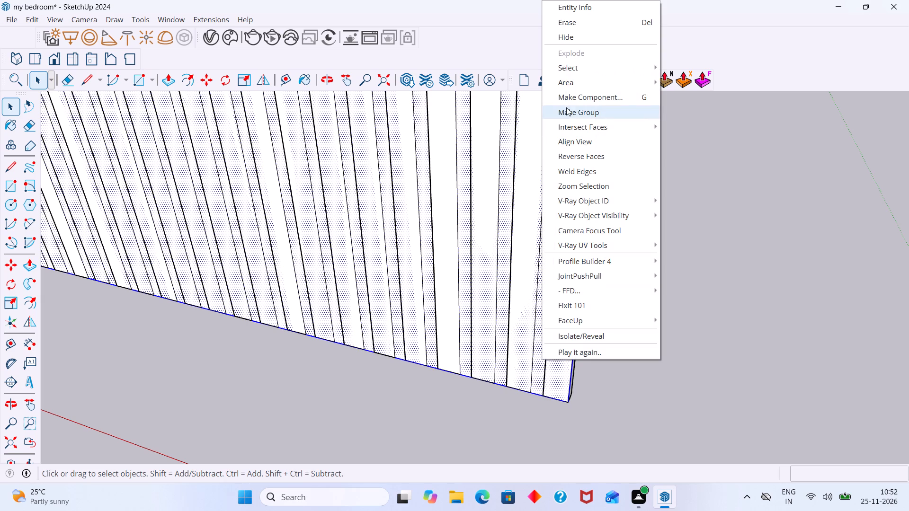
{"action": "left_click", "coordinate": [566, 113]}
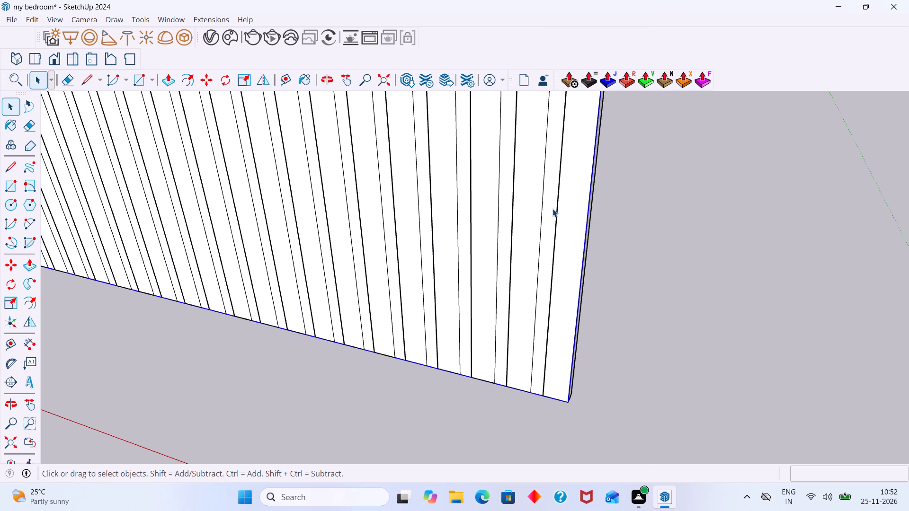
Open the rectangle group, Push/Pull its face 18 mm away from the slats, and close the group.
{"action": "left_click", "coordinate": [553, 209]}
{"action": "double_click", "coordinate": [553, 209]}
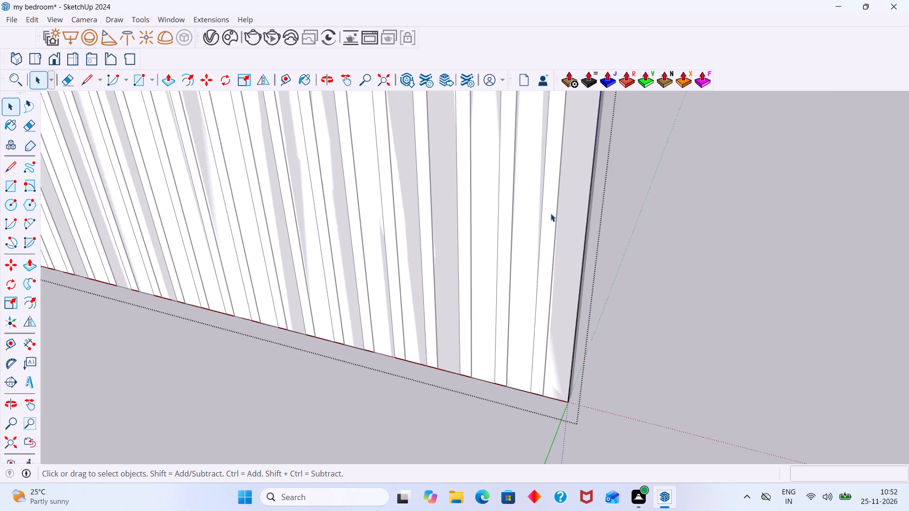
{"action": "key", "text": "p"}
{"action": "left_click", "coordinate": [551, 213]}
{"action": "middle_click_drag", "start_coordinate": [540, 224], "coordinate": [357, 198]}
{"action": "scroll", "coordinate": [367, 198], "scroll_direction": "up", "scroll_amount": 1}
{"action": "scroll", "coordinate": [482, 227], "scroll_direction": "down", "scroll_amount": 3}
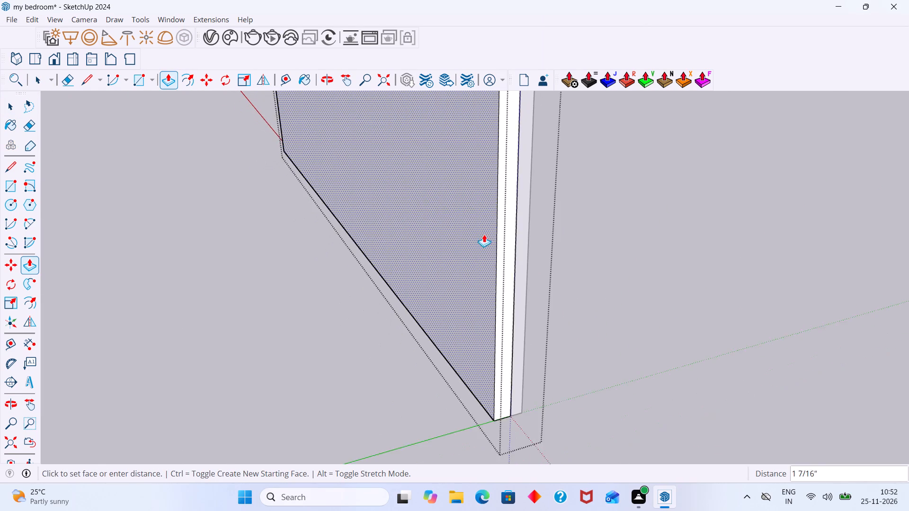
{"action": "scroll", "coordinate": [484, 234], "scroll_direction": "down", "scroll_amount": 2}
{"action": "scroll", "coordinate": [496, 252], "scroll_direction": "up", "scroll_amount": 1}
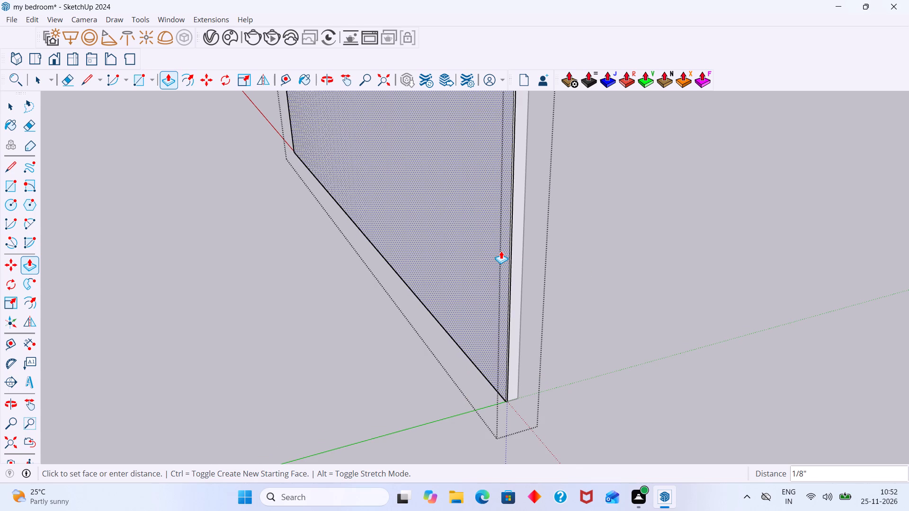
{"action": "scroll", "coordinate": [501, 251], "scroll_direction": "up", "scroll_amount": 1}
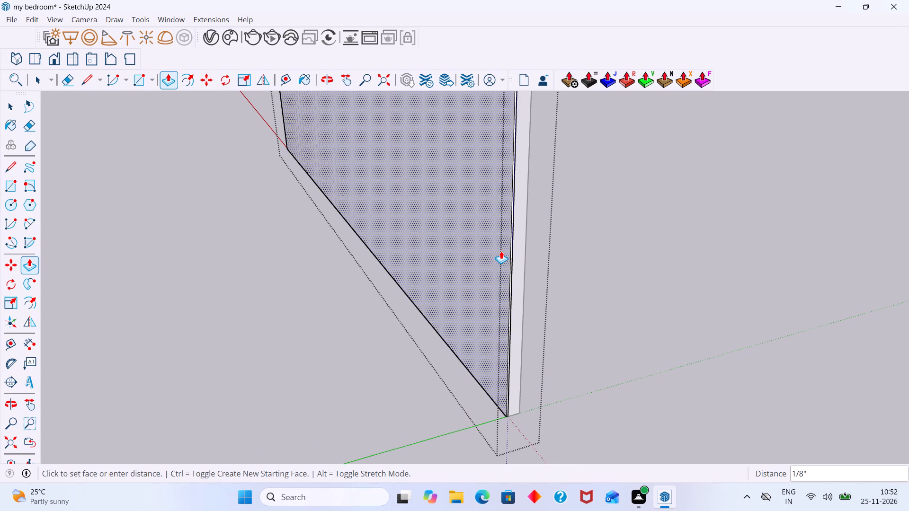
{"action": "type", "text": "18"}
{"action": "type", "text": "mm"}
{"action": "key", "text": "Return"}
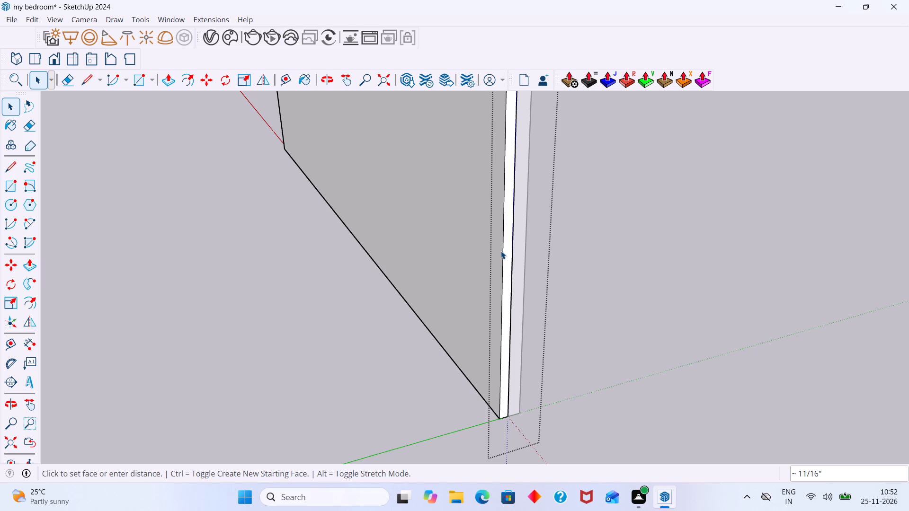
{"action": "key", "text": "space"}
{"action": "left_click", "coordinate": [722, 248]}
Examine the slats and the backing board from the slat side, the end and above.
{"action": "middle_click_drag", "start_coordinate": [615, 259], "coordinate": [400, 260]}
{"action": "scroll", "coordinate": [424, 261], "scroll_direction": "down", "scroll_amount": 3}
{"action": "middle_click_drag", "start_coordinate": [472, 270], "coordinate": [295, 276]}
{"action": "scroll", "coordinate": [495, 238], "scroll_direction": "up", "scroll_amount": 8}
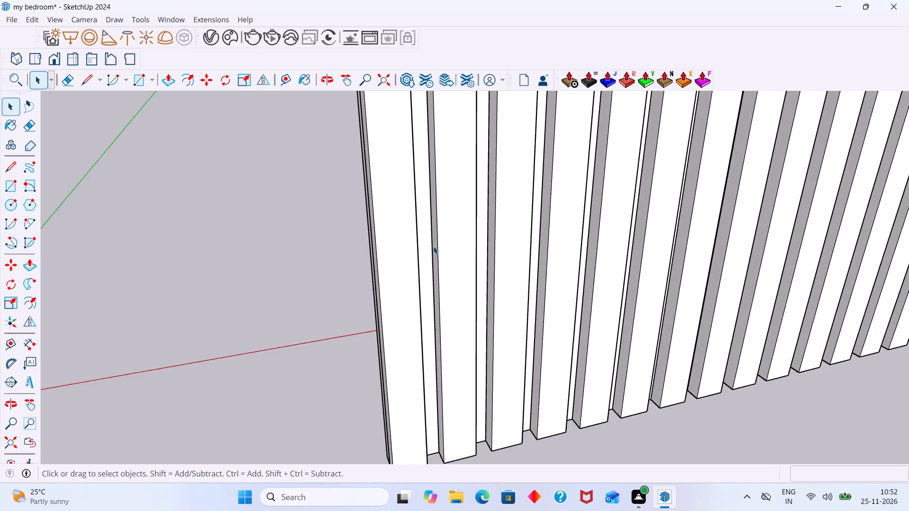
{"action": "middle_click_drag", "start_coordinate": [430, 245], "coordinate": [344, 270]}
{"action": "scroll", "coordinate": [374, 266], "scroll_direction": "down", "scroll_amount": 18}
{"action": "middle_click_drag", "start_coordinate": [388, 273], "coordinate": [666, 310]}
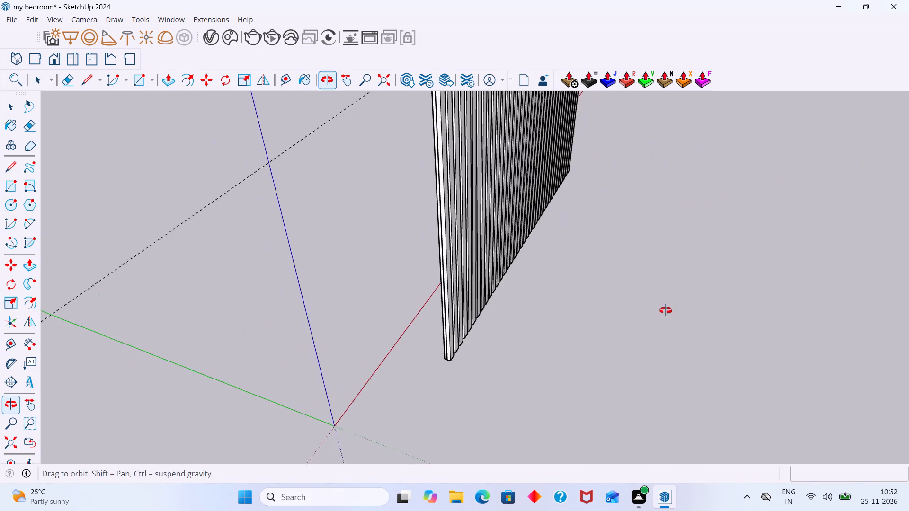
{"action": "middle_click_drag", "start_coordinate": [666, 310], "coordinate": [666, 307]}
{"action": "scroll", "coordinate": [561, 281], "scroll_direction": "down", "scroll_amount": 10}
{"action": "scroll", "coordinate": [542, 211], "scroll_direction": "up", "scroll_amount": 9}
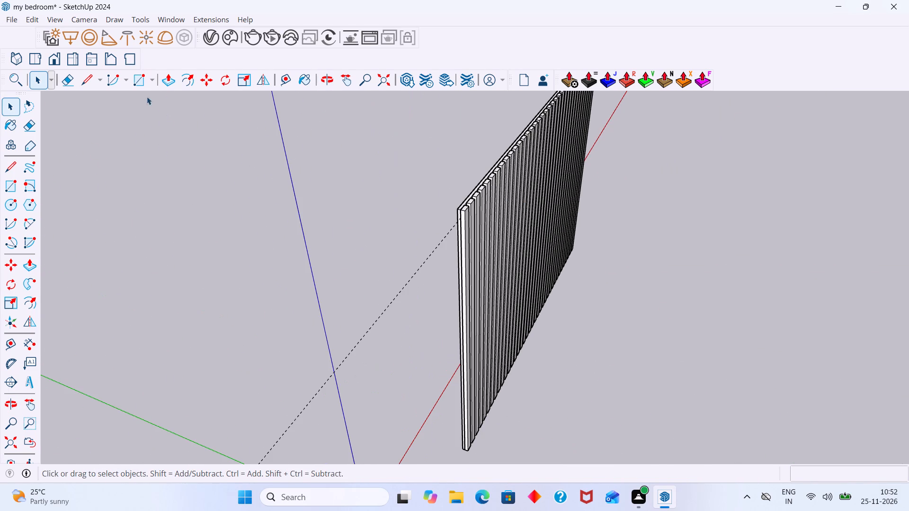
Unhide all hidden geometry so the room surrounds the slat panel again.
{"action": "left_click", "coordinate": [33, 22]}
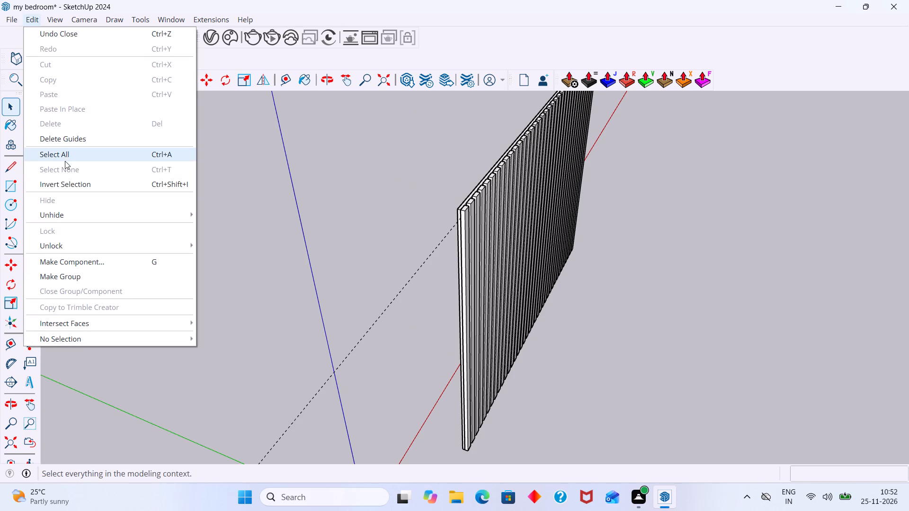
{"action": "left_click", "coordinate": [53, 215]}
{"action": "left_click", "coordinate": [234, 247]}
Examine the slat panel in place on the back wall, including a close look at the gaps between its middle slats.
{"action": "scroll", "coordinate": [333, 243], "scroll_direction": "down", "scroll_amount": 3}
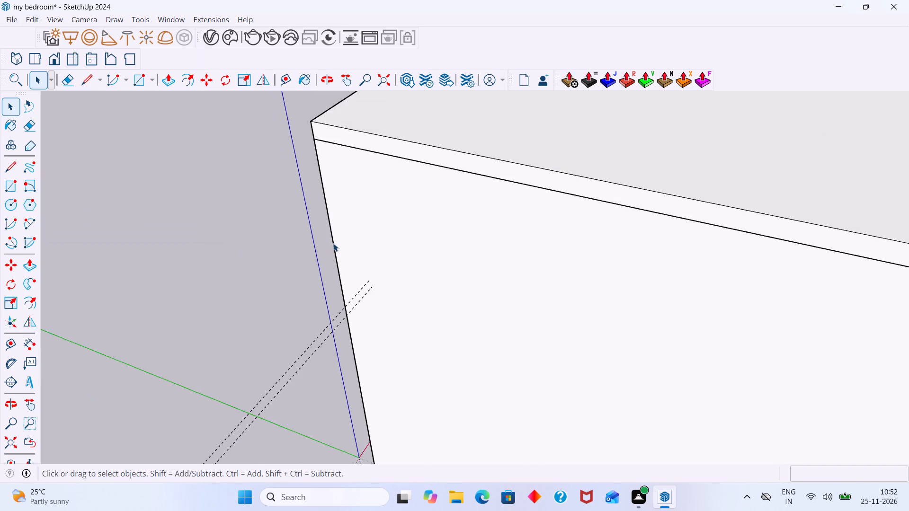
{"action": "scroll", "coordinate": [333, 243], "scroll_direction": "down", "scroll_amount": 15}
{"action": "middle_click_drag", "start_coordinate": [404, 253], "coordinate": [191, 121]}
{"action": "scroll", "coordinate": [478, 213], "scroll_direction": "up", "scroll_amount": 5}
{"action": "scroll", "coordinate": [619, 187], "scroll_direction": "up", "scroll_amount": 1}
{"action": "left_click", "coordinate": [681, 173]}
{"action": "scroll", "coordinate": [409, 233], "scroll_direction": "up", "scroll_amount": 4}
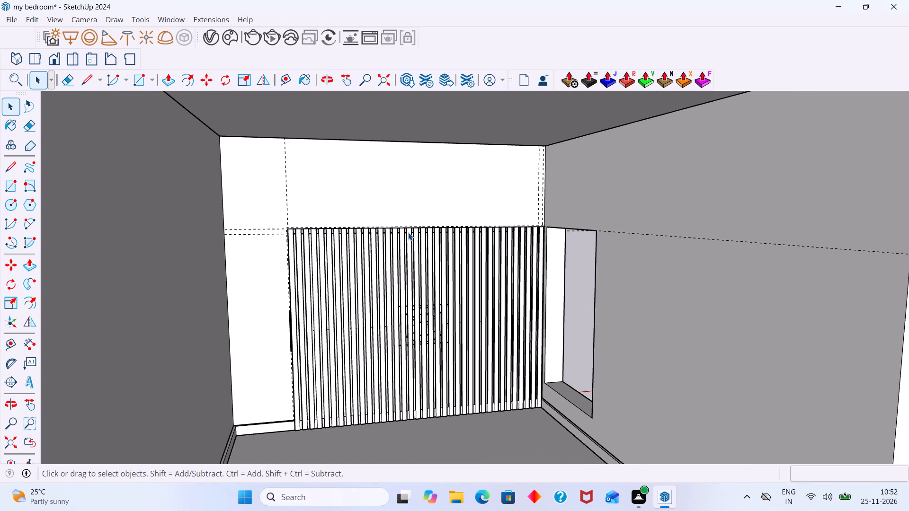
{"action": "middle_click_drag", "start_coordinate": [310, 225], "coordinate": [295, 229]}
{"action": "scroll", "coordinate": [438, 310], "scroll_direction": "up", "scroll_amount": 3}
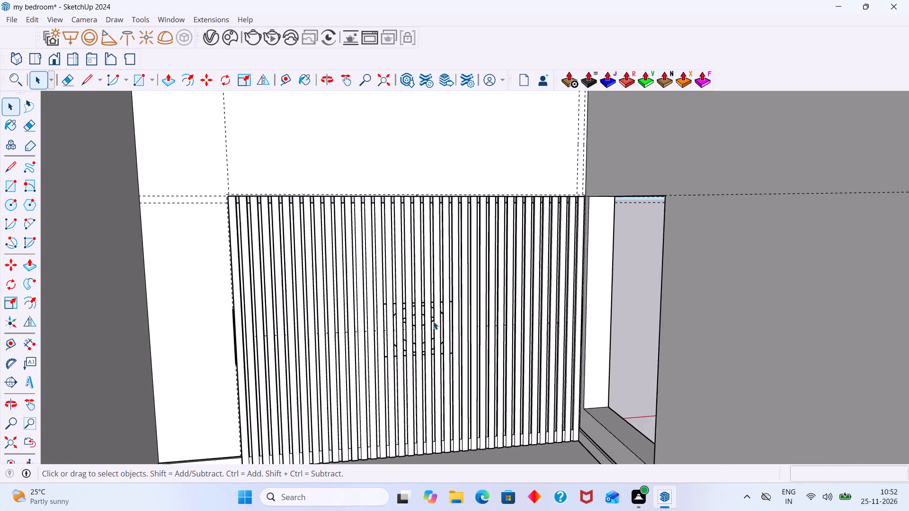
{"action": "scroll", "coordinate": [433, 321], "scroll_direction": "up", "scroll_amount": 20}
{"action": "scroll", "coordinate": [433, 321], "scroll_direction": "up", "scroll_amount": 2}
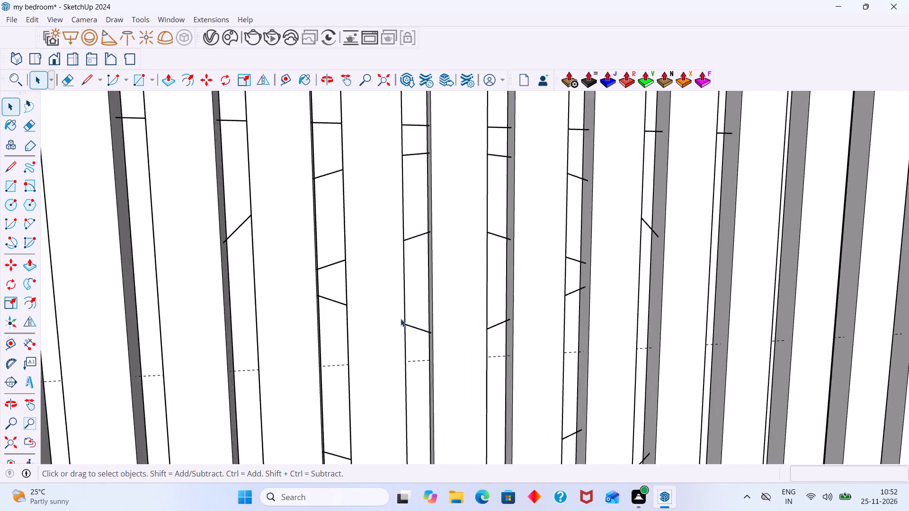
{"action": "scroll", "coordinate": [401, 318], "scroll_direction": "up", "scroll_amount": 4}
{"action": "scroll", "coordinate": [420, 308], "scroll_direction": "down", "scroll_amount": 17}
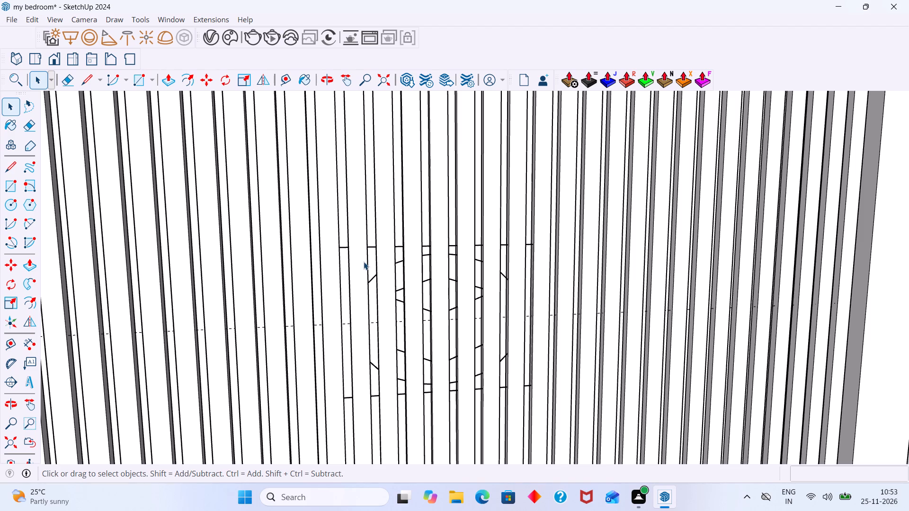
{"action": "scroll", "coordinate": [527, 254], "scroll_direction": "down", "scroll_amount": 8}
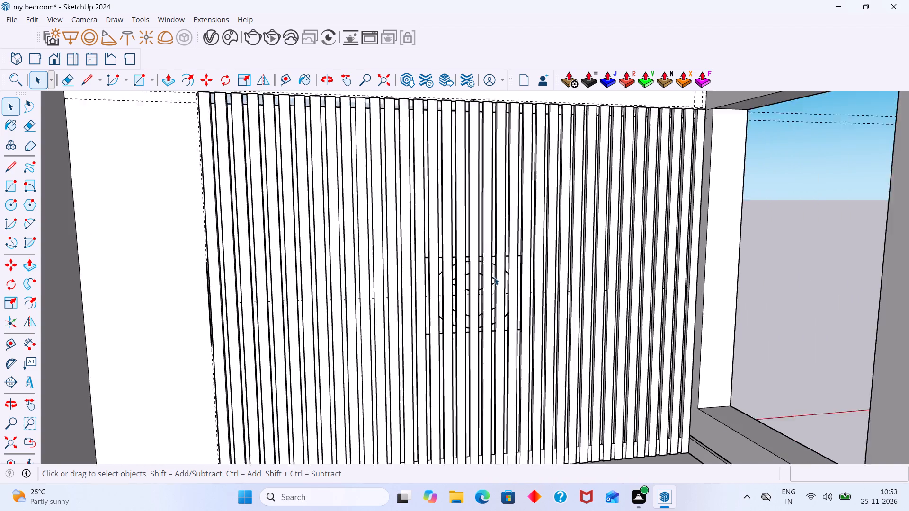
{"action": "scroll", "coordinate": [494, 277], "scroll_direction": "down", "scroll_amount": 2}
{"action": "middle_click_drag", "start_coordinate": [497, 294], "coordinate": [440, 301]}
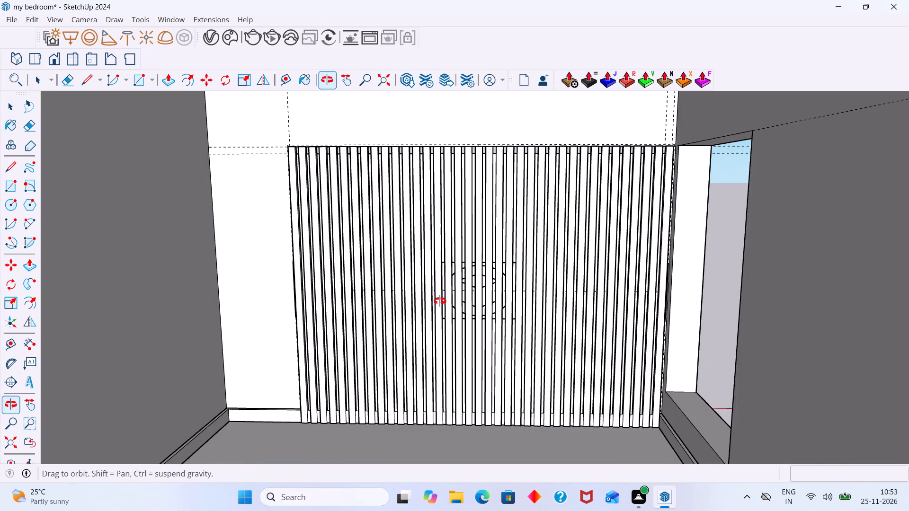
{"action": "middle_click_drag", "start_coordinate": [440, 301], "coordinate": [437, 299]}
{"action": "scroll", "coordinate": [367, 240], "scroll_direction": "up", "scroll_amount": 3}
{"action": "scroll", "coordinate": [368, 238], "scroll_direction": "down", "scroll_amount": 11}
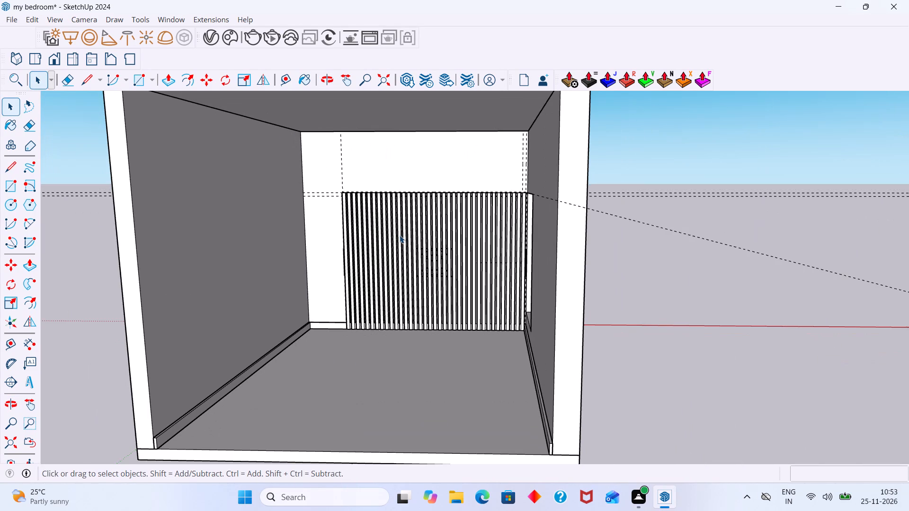
{"action": "scroll", "coordinate": [402, 235], "scroll_direction": "up", "scroll_amount": 8}
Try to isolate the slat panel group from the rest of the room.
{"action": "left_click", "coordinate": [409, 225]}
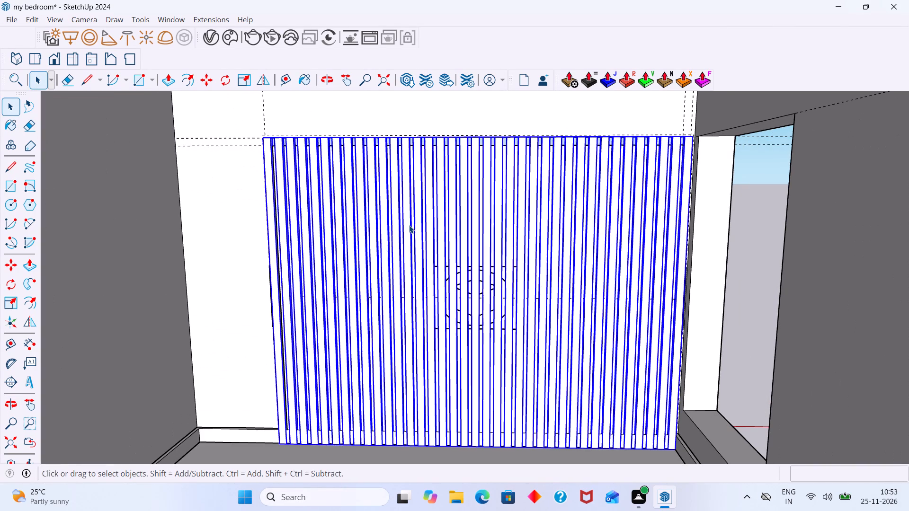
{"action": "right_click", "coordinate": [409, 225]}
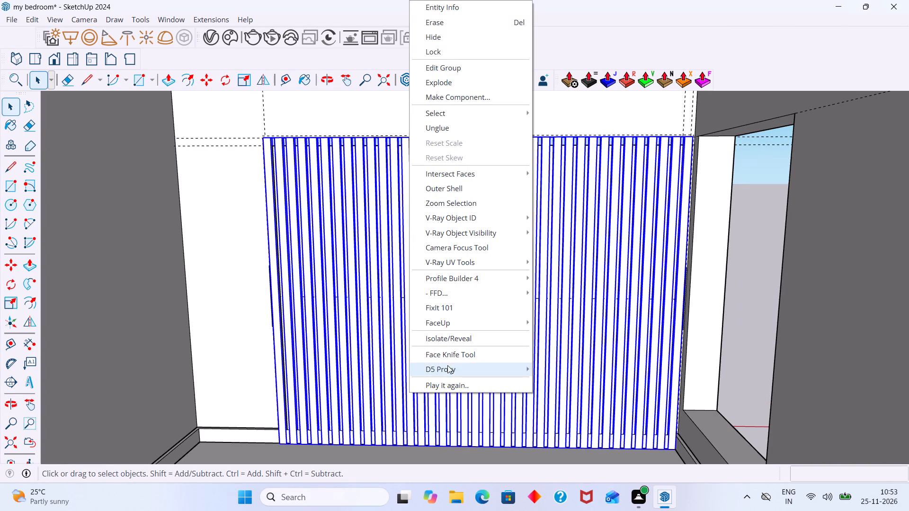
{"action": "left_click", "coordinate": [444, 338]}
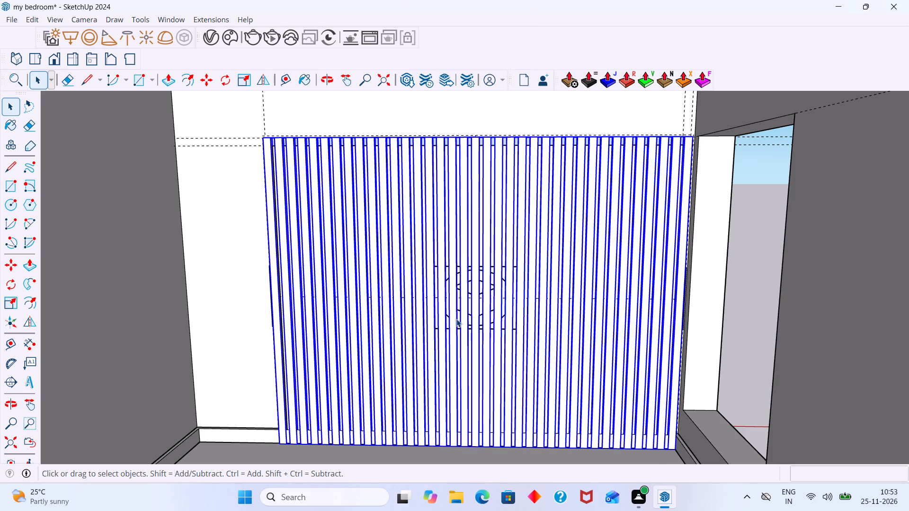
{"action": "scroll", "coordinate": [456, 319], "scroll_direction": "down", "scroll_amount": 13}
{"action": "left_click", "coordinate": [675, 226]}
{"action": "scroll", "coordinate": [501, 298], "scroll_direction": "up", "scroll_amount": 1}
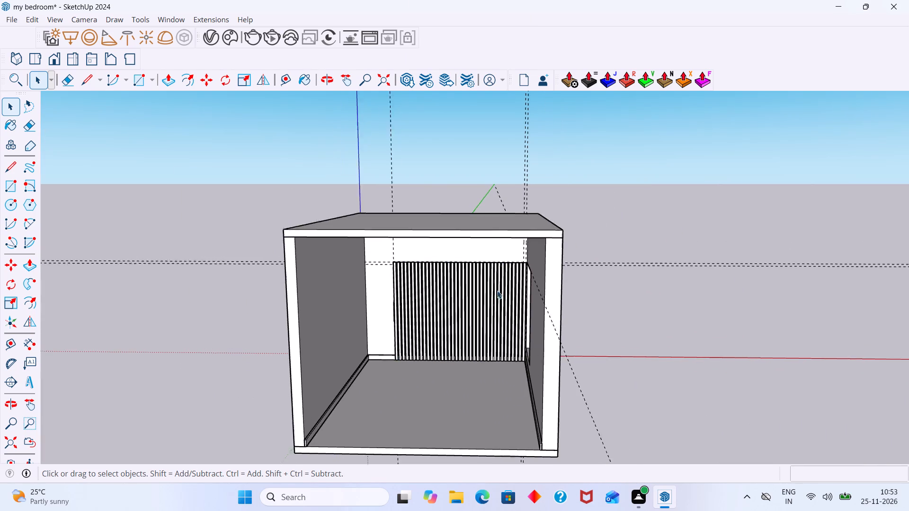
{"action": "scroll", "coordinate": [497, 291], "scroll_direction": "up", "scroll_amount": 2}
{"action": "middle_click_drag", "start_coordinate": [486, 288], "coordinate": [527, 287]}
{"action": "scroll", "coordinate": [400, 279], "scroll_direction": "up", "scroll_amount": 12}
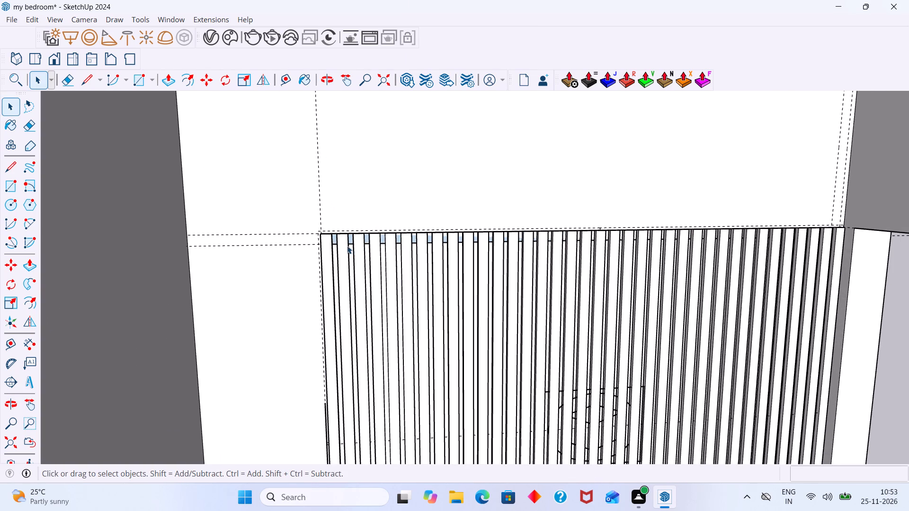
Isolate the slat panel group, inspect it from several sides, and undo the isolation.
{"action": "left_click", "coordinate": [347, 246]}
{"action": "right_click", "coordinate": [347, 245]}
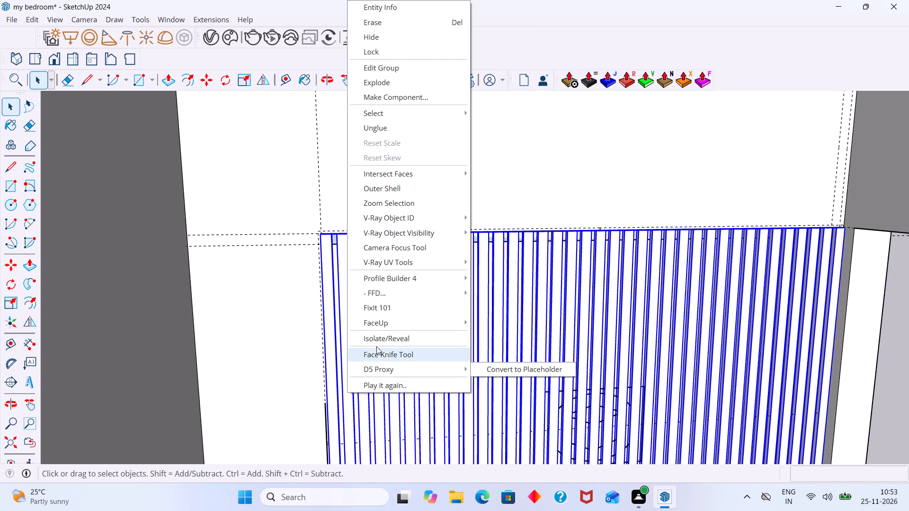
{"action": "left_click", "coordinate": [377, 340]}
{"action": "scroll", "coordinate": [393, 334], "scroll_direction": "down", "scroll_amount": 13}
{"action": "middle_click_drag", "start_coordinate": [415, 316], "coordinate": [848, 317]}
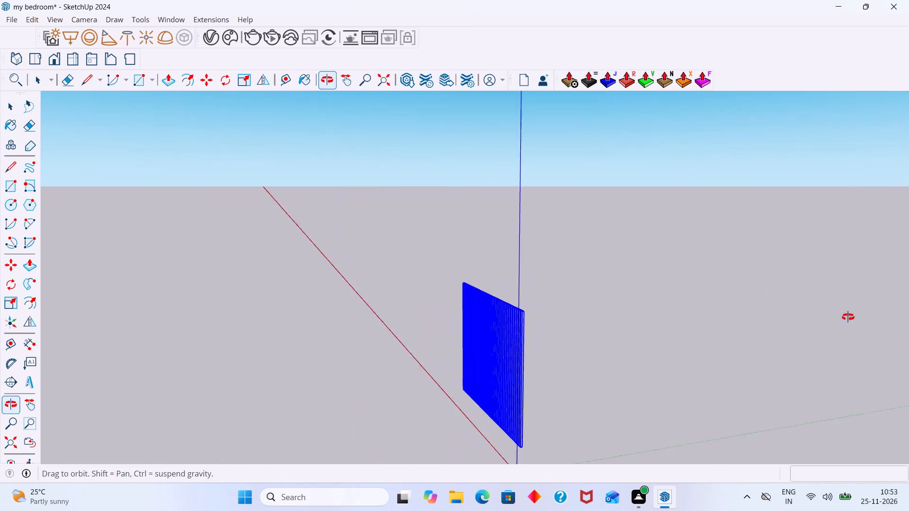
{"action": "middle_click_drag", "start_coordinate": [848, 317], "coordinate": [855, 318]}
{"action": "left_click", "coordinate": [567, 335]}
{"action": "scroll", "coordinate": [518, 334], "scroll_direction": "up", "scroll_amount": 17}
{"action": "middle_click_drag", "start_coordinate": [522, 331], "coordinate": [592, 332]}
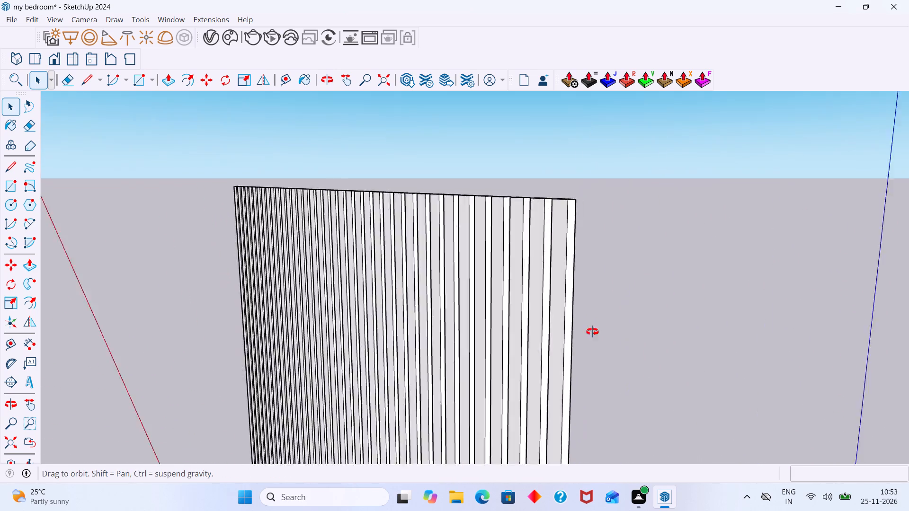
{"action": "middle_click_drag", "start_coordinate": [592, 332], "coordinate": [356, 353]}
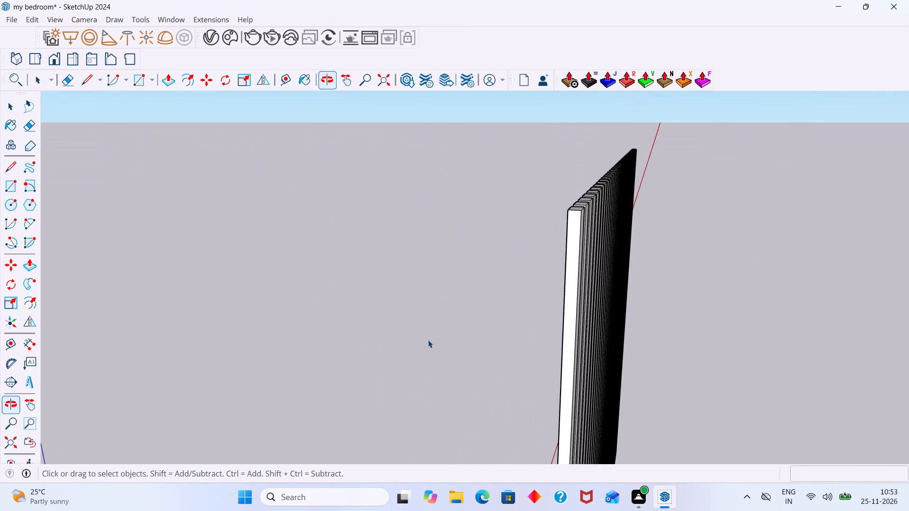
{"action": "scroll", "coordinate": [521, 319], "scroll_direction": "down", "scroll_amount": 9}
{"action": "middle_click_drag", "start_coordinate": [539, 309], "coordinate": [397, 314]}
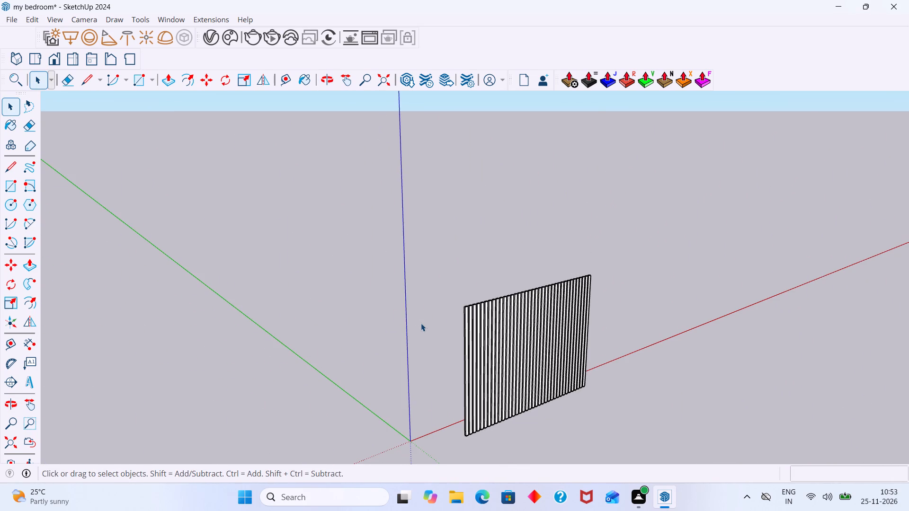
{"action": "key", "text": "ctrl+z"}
Start a V-Ray interactive render of the room interior framed on the slat panel's upper corner by the window-less side wall.
{"action": "scroll", "coordinate": [531, 320], "scroll_direction": "down", "scroll_amount": 12}
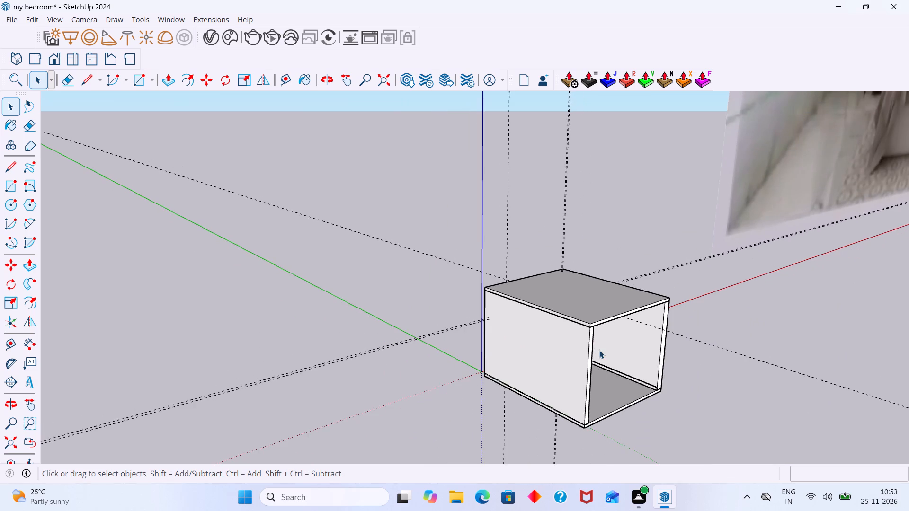
{"action": "middle_click_drag", "start_coordinate": [592, 341], "coordinate": [475, 254], "text": "shift"}
{"action": "left_click", "coordinate": [732, 264]}
{"action": "middle_click_drag", "start_coordinate": [618, 270], "coordinate": [482, 260]}
{"action": "scroll", "coordinate": [439, 266], "scroll_direction": "up", "scroll_amount": 4}
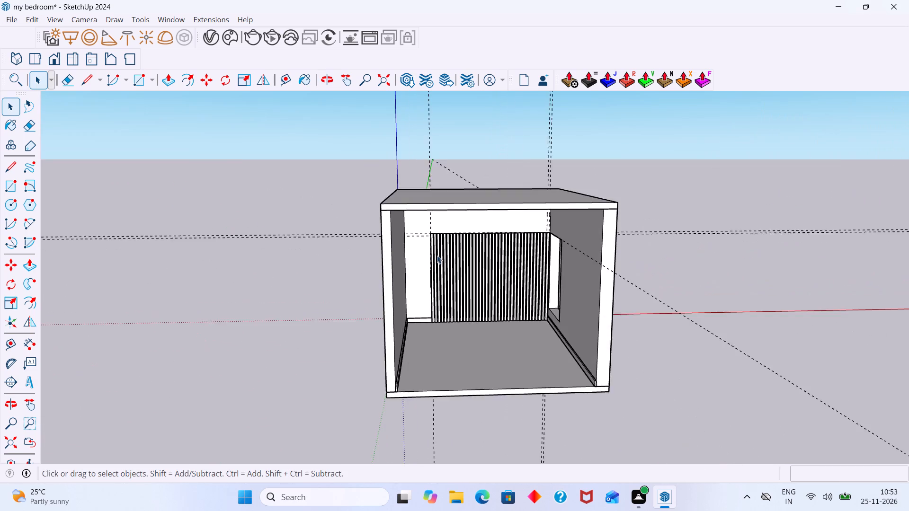
{"action": "scroll", "coordinate": [437, 255], "scroll_direction": "up", "scroll_amount": 15}
{"action": "scroll", "coordinate": [667, 351], "scroll_direction": "up", "scroll_amount": 2}
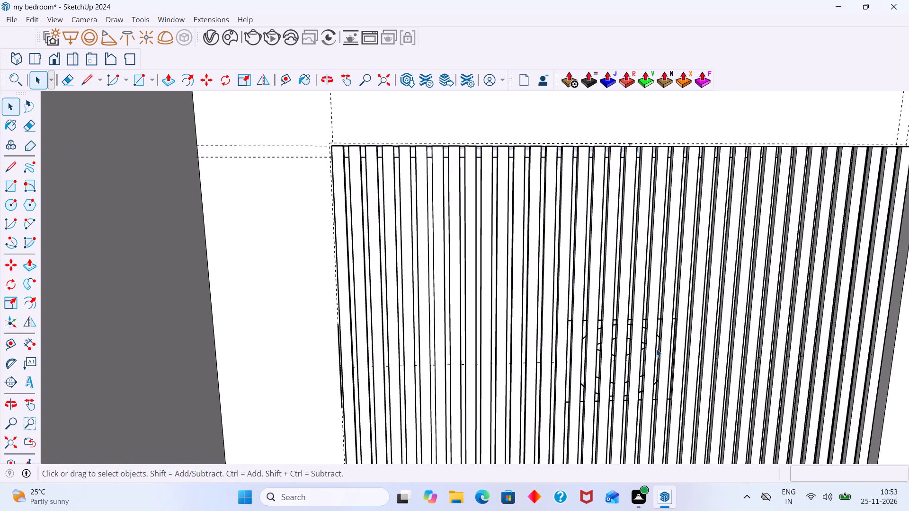
{"action": "scroll", "coordinate": [656, 349], "scroll_direction": "down", "scroll_amount": 4}
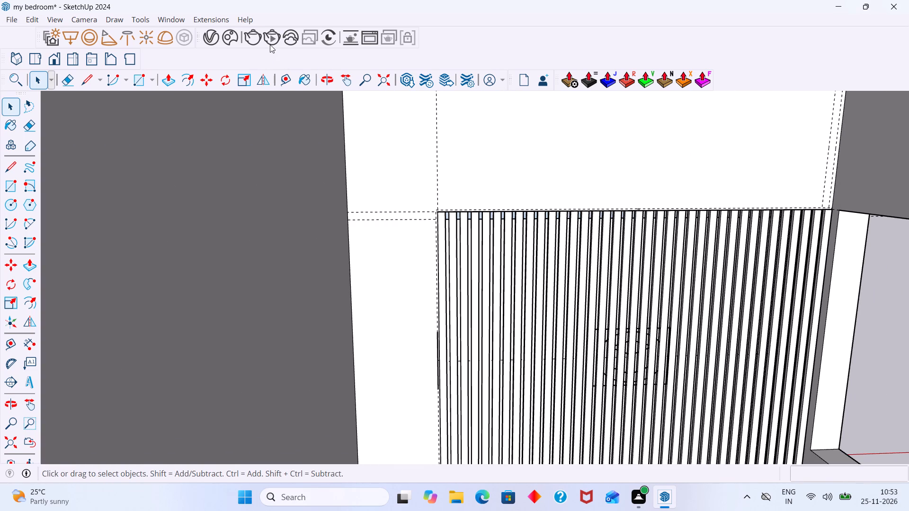
{"action": "double_click", "coordinate": [270, 42]}
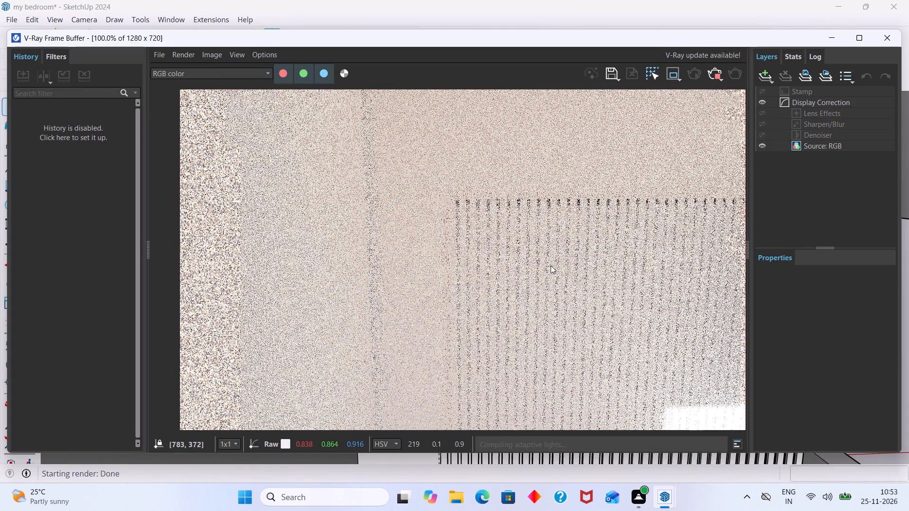
Examine the slats and panel edges in the V-Ray render at 50% and 100% zoom, and close the frame buffer.
{"action": "scroll", "coordinate": [551, 265], "scroll_direction": "down", "scroll_amount": 2}
{"action": "scroll", "coordinate": [486, 274], "scroll_direction": "up", "scroll_amount": 1}
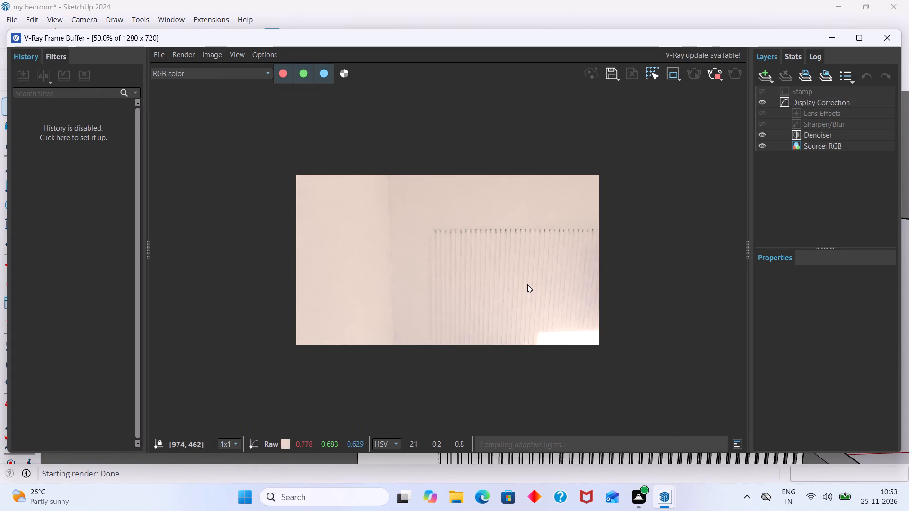
{"action": "scroll", "coordinate": [527, 284], "scroll_direction": "up", "scroll_amount": 1}
{"action": "scroll", "coordinate": [527, 284], "scroll_direction": "down", "scroll_amount": 1}
{"action": "middle_click_drag", "start_coordinate": [527, 284], "coordinate": [484, 217]}
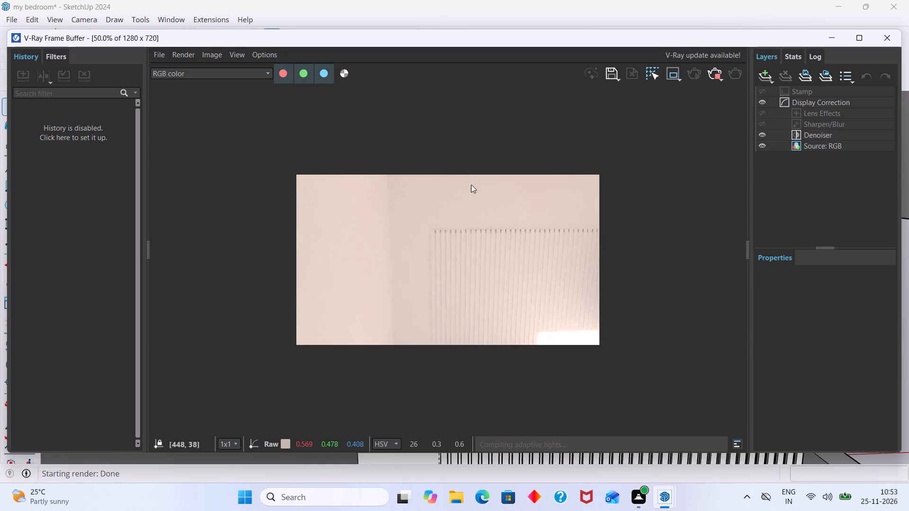
{"action": "scroll", "coordinate": [525, 236], "scroll_direction": "up", "scroll_amount": 1}
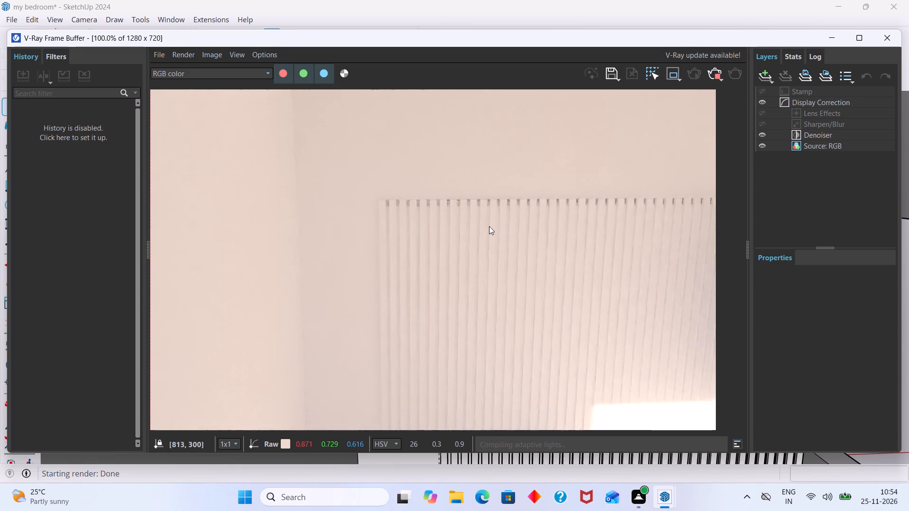
{"action": "scroll", "coordinate": [515, 257], "scroll_direction": "down", "scroll_amount": 1}
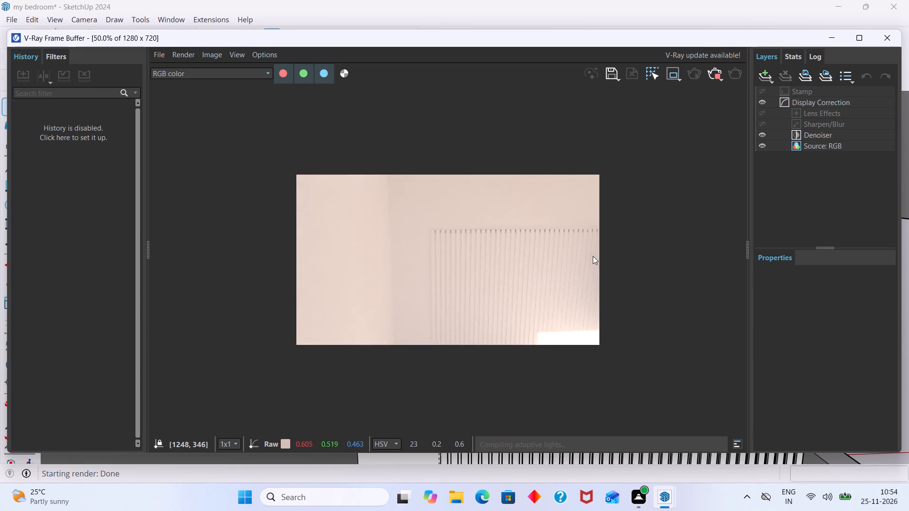
{"action": "left_click", "coordinate": [885, 39]}
Examine the slat panel's vertical edge beside the bare wall strip and the whole panel within the room.
{"action": "scroll", "coordinate": [470, 298], "scroll_direction": "down", "scroll_amount": 3}
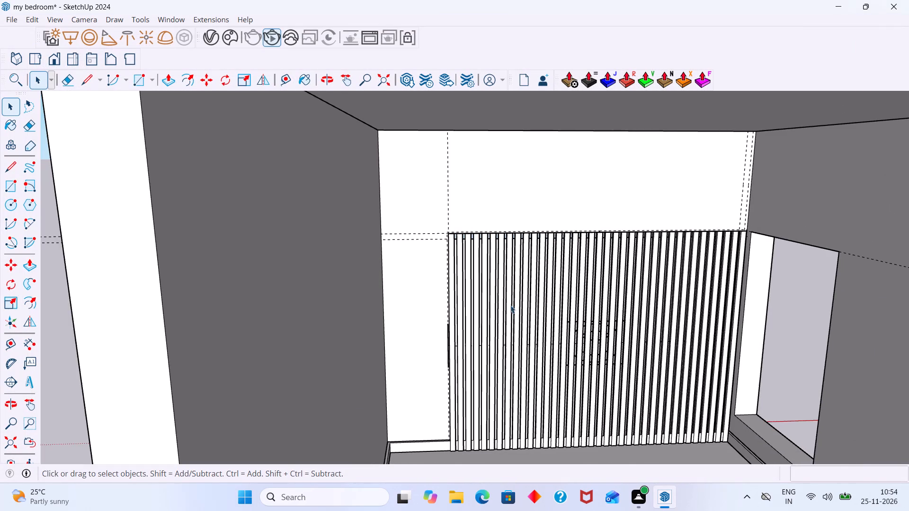
{"action": "scroll", "coordinate": [447, 347], "scroll_direction": "up", "scroll_amount": 11}
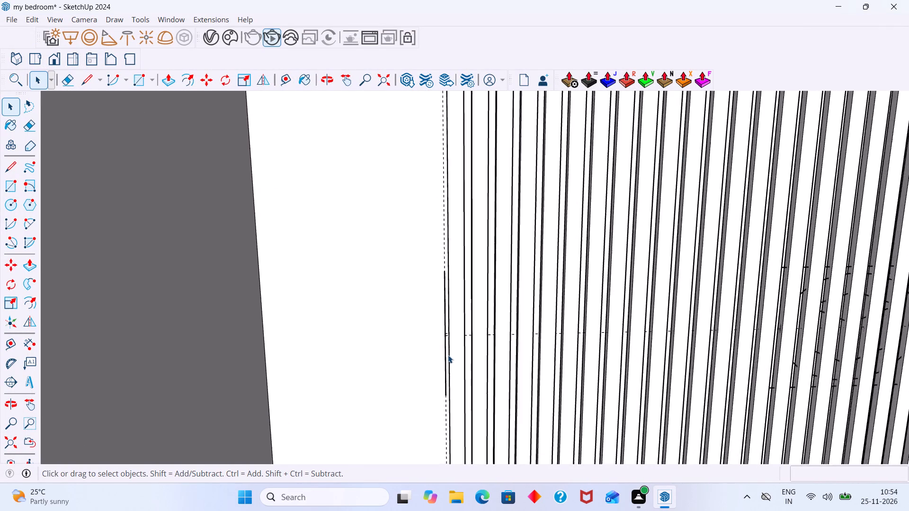
{"action": "scroll", "coordinate": [448, 355], "scroll_direction": "up", "scroll_amount": 7}
{"action": "middle_click_drag", "start_coordinate": [466, 294], "coordinate": [633, 274]}
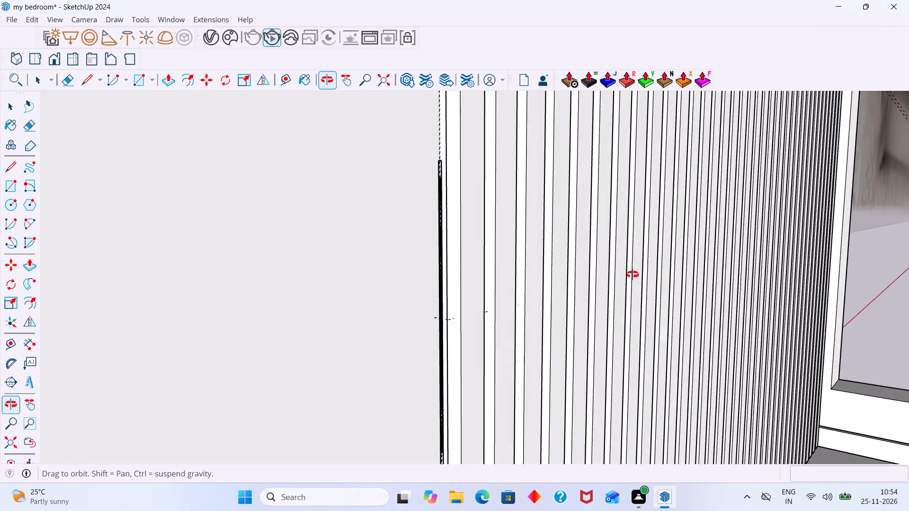
{"action": "middle_click_drag", "start_coordinate": [633, 274], "coordinate": [419, 271]}
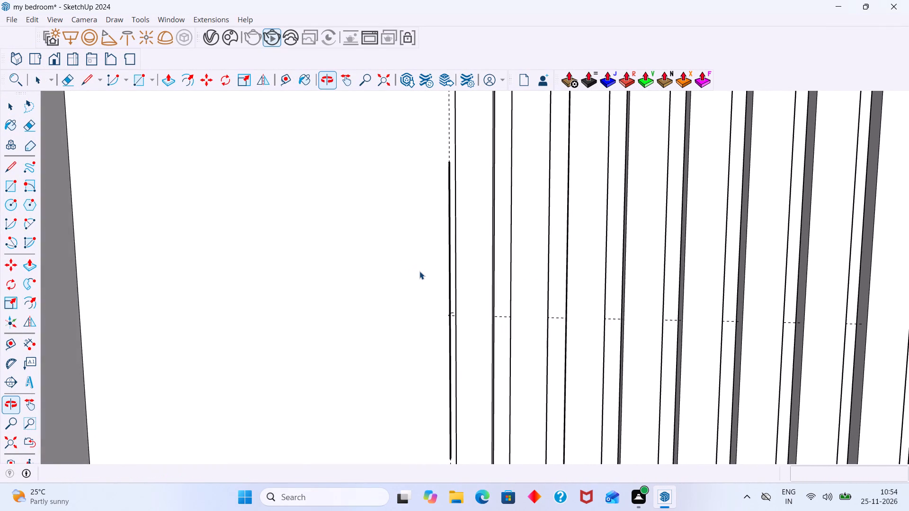
{"action": "scroll", "coordinate": [422, 273], "scroll_direction": "down", "scroll_amount": 9}
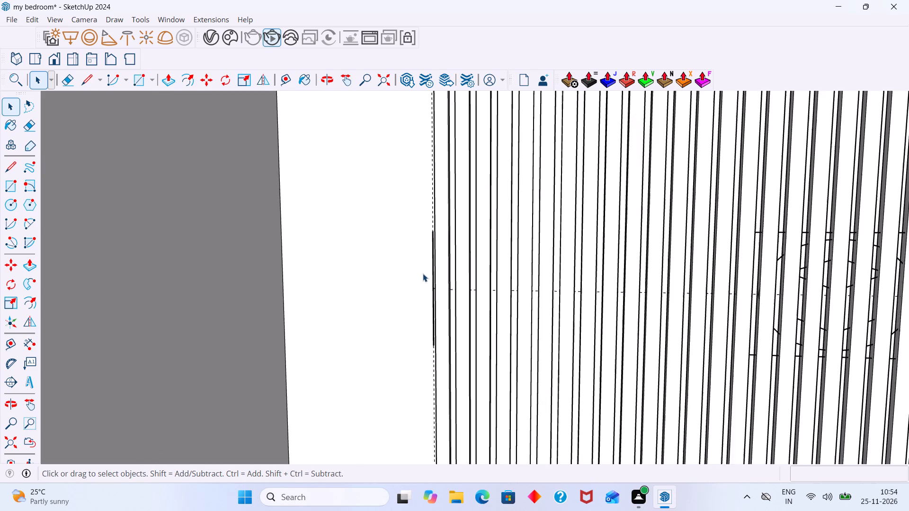
{"action": "scroll", "coordinate": [423, 273], "scroll_direction": "down", "scroll_amount": 11}
{"action": "scroll", "coordinate": [578, 150], "scroll_direction": "up", "scroll_amount": 2}
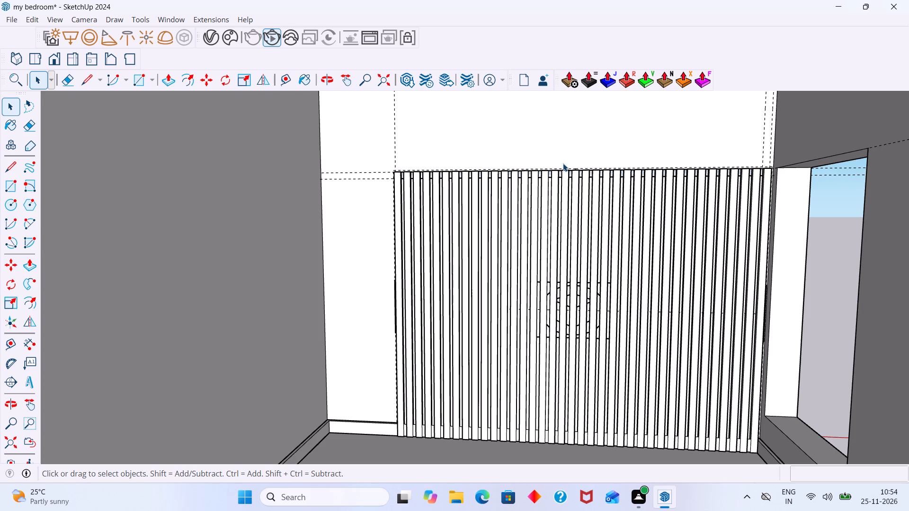
{"action": "scroll", "coordinate": [585, 194], "scroll_direction": "down", "scroll_amount": 15}
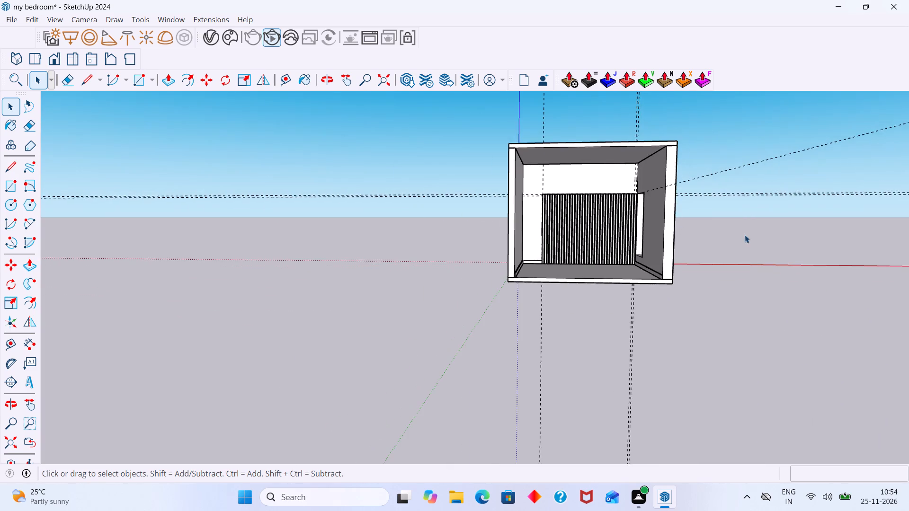
Delete all guides from the bedroom model.
{"action": "middle_click_drag", "start_coordinate": [750, 245], "coordinate": [774, 329]}
{"action": "scroll", "coordinate": [690, 185], "scroll_direction": "up", "scroll_amount": 5}
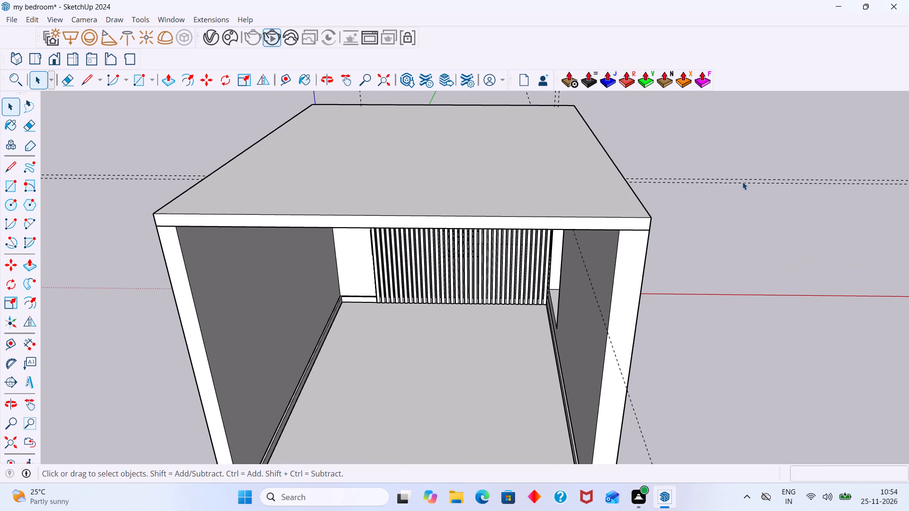
{"action": "left_click", "coordinate": [32, 20]}
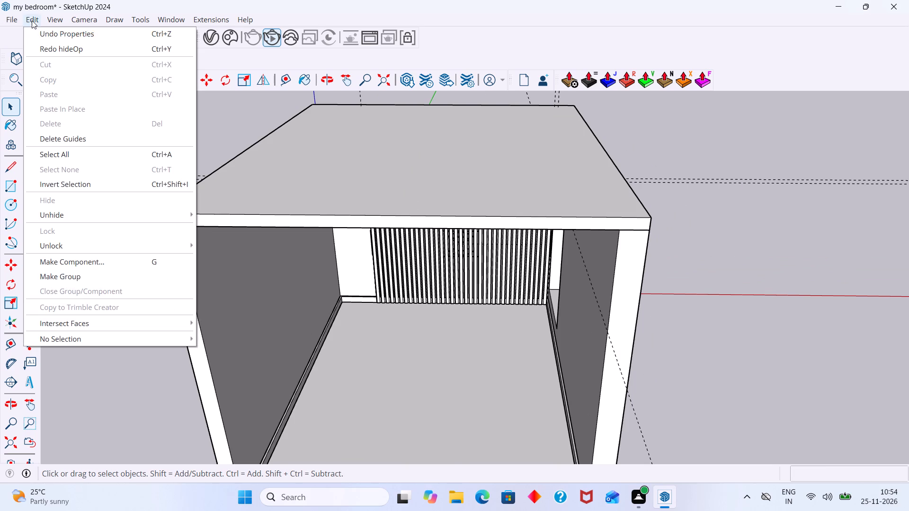
{"action": "left_click", "coordinate": [71, 137]}
Examine the short line marks across the middle of the back-wall slat panel, up close and from the room opening.
{"action": "scroll", "coordinate": [692, 165], "scroll_direction": "down", "scroll_amount": 3}
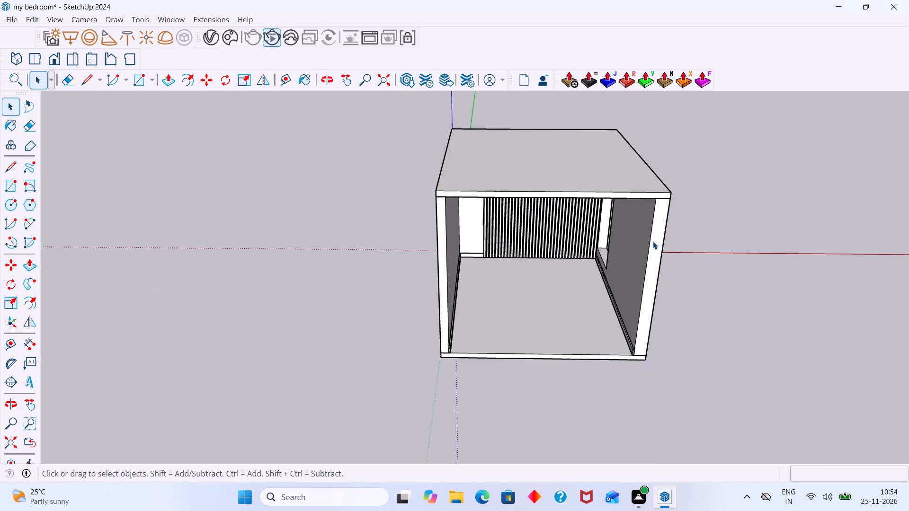
{"action": "middle_click_drag", "start_coordinate": [653, 241], "coordinate": [644, 165]}
{"action": "scroll", "coordinate": [541, 221], "scroll_direction": "up", "scroll_amount": 17}
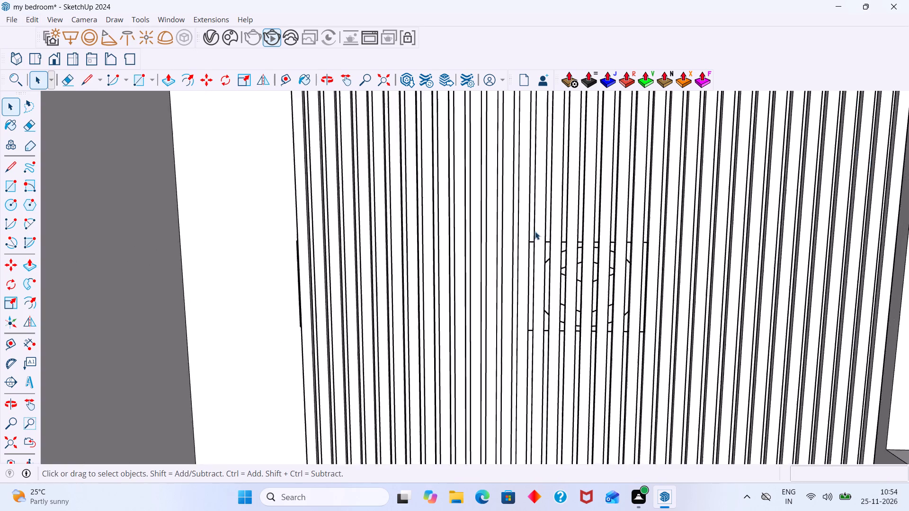
{"action": "scroll", "coordinate": [535, 231], "scroll_direction": "up", "scroll_amount": 5}
{"action": "scroll", "coordinate": [536, 231], "scroll_direction": "down", "scroll_amount": 17}
{"action": "middle_click_drag", "start_coordinate": [557, 263], "coordinate": [598, 279]}
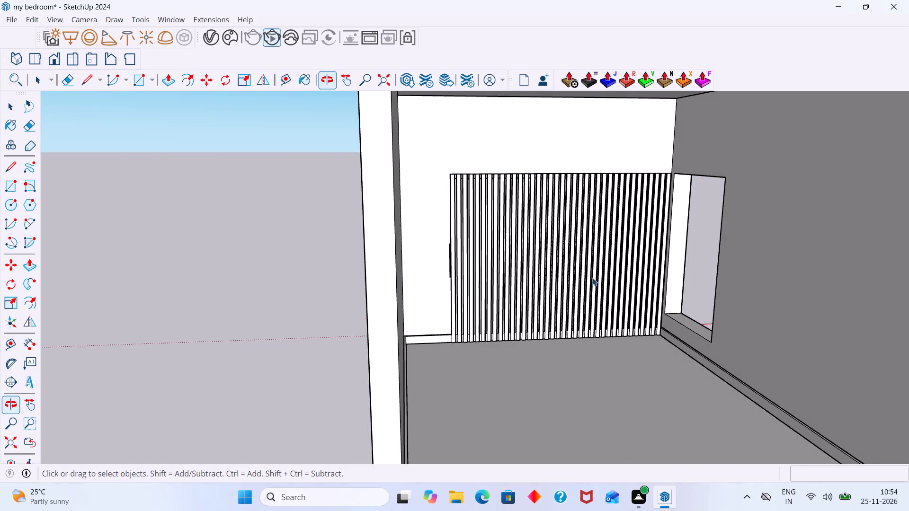
{"action": "scroll", "coordinate": [546, 253], "scroll_direction": "up", "scroll_amount": 20}
{"action": "scroll", "coordinate": [546, 253], "scroll_direction": "up", "scroll_amount": 3}
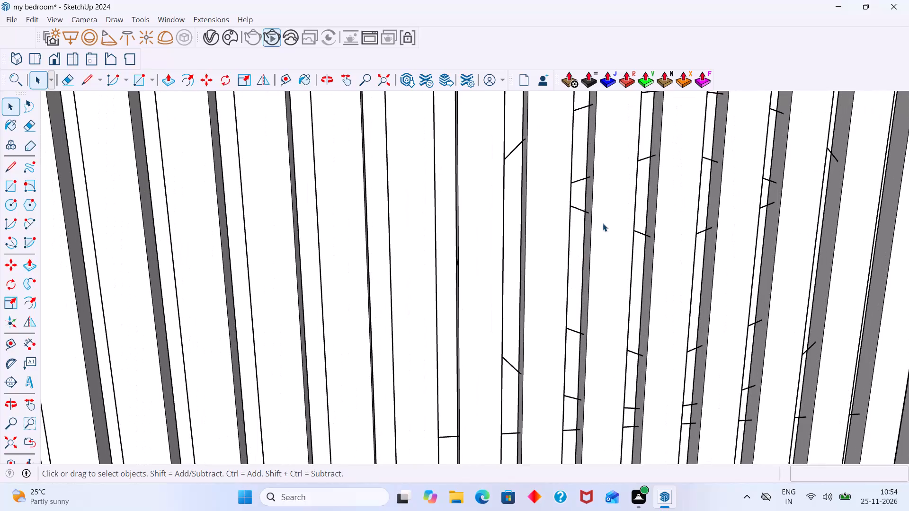
{"action": "scroll", "coordinate": [613, 224], "scroll_direction": "down", "scroll_amount": 8}
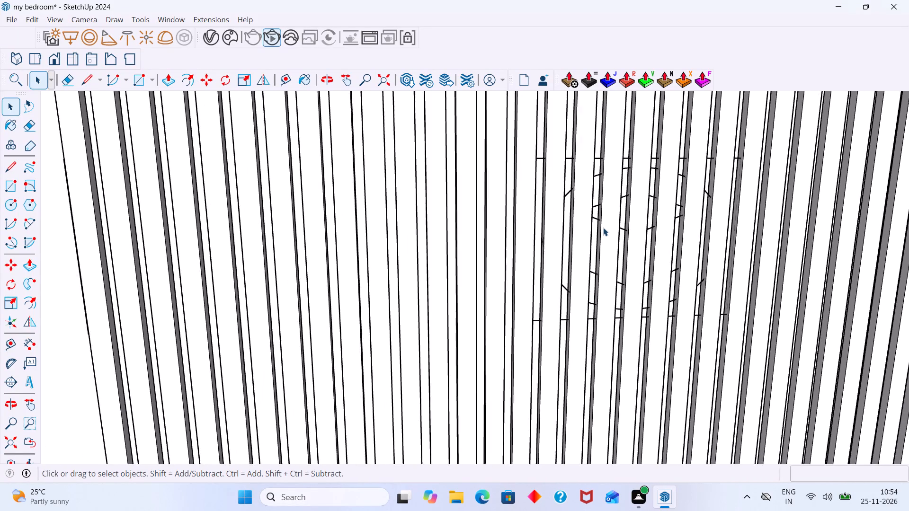
{"action": "scroll", "coordinate": [603, 228], "scroll_direction": "down", "scroll_amount": 9}
{"action": "scroll", "coordinate": [610, 227], "scroll_direction": "up", "scroll_amount": 10}
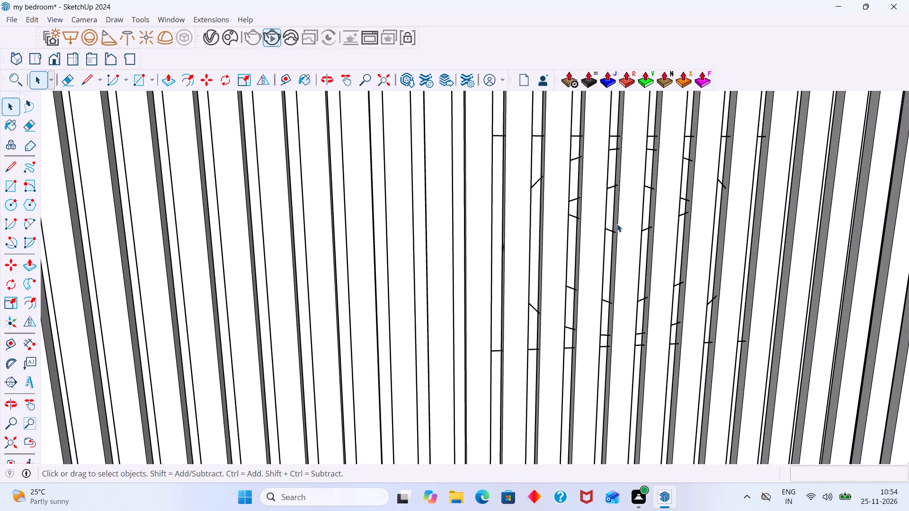
{"action": "scroll", "coordinate": [601, 351], "scroll_direction": "down", "scroll_amount": 9}
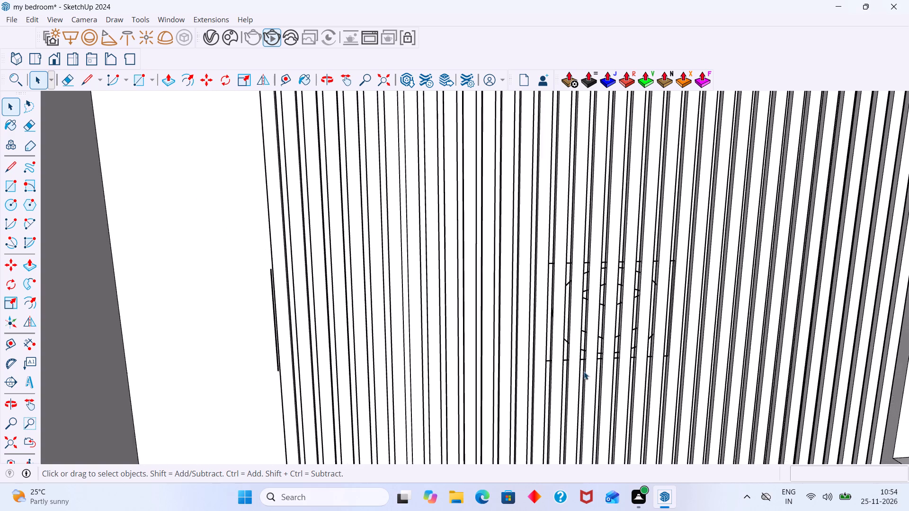
{"action": "scroll", "coordinate": [584, 371], "scroll_direction": "down", "scroll_amount": 3}
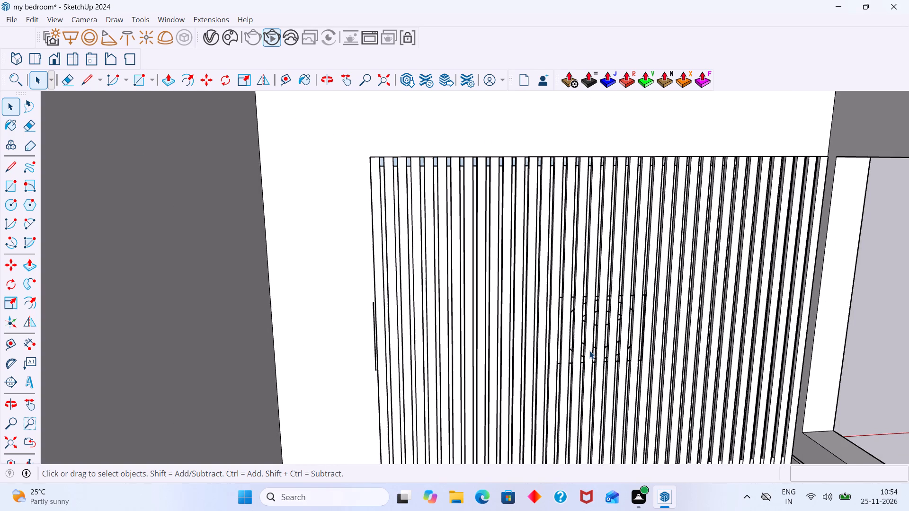
{"action": "scroll", "coordinate": [595, 344], "scroll_direction": "down", "scroll_amount": 14}
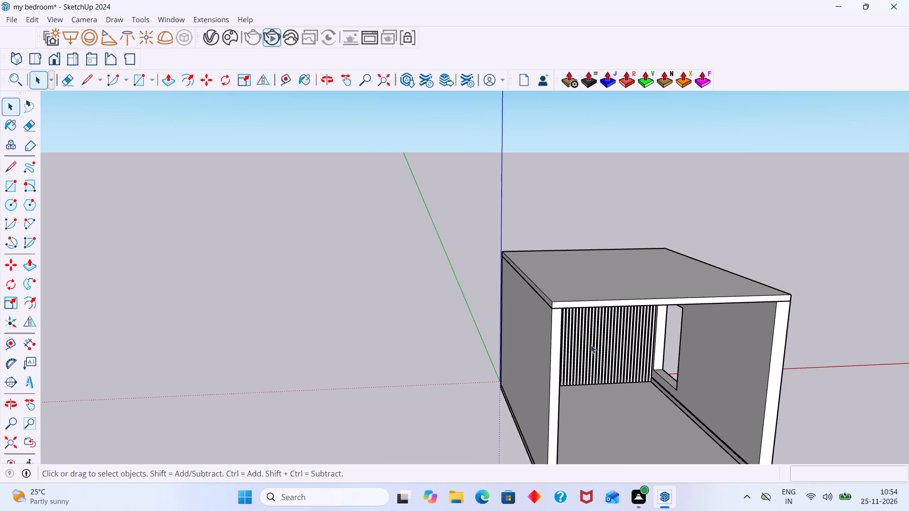
{"action": "middle_click_drag", "start_coordinate": [593, 344], "coordinate": [507, 290]}
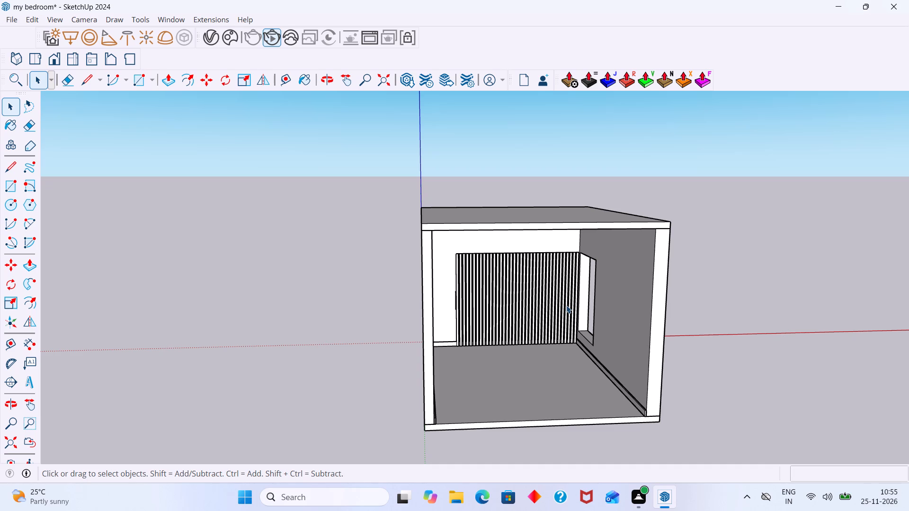
{"action": "scroll", "coordinate": [565, 305], "scroll_direction": "up", "scroll_amount": 6}
{"action": "scroll", "coordinate": [427, 284], "scroll_direction": "up", "scroll_amount": 2}
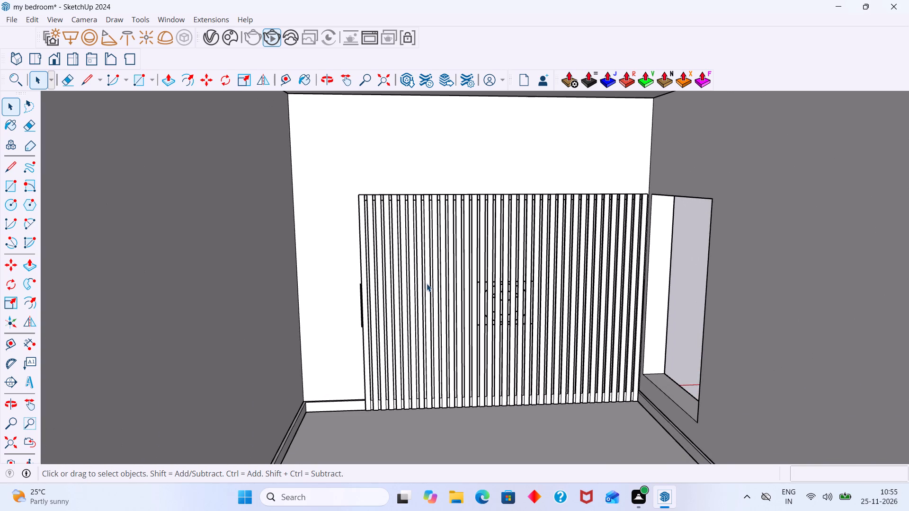
{"action": "scroll", "coordinate": [428, 282], "scroll_direction": "up", "scroll_amount": 1}
{"action": "scroll", "coordinate": [428, 282], "scroll_direction": "down", "scroll_amount": 2}
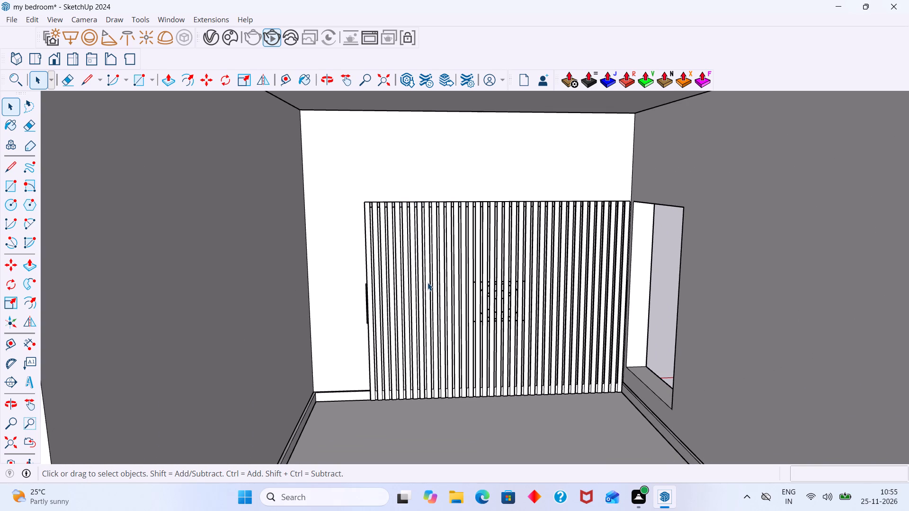
{"action": "scroll", "coordinate": [525, 307], "scroll_direction": "up", "scroll_amount": 13}
Select the marks in the slat gaps, inspect the slats around them inside the panel's group, and exit the group.
{"action": "left_click", "coordinate": [486, 298]}
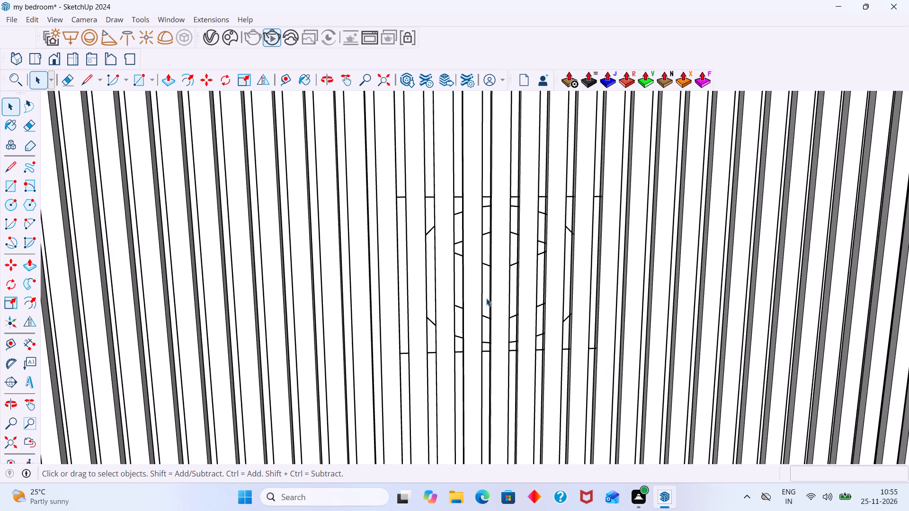
{"action": "scroll", "coordinate": [490, 289], "scroll_direction": "up", "scroll_amount": 9}
{"action": "left_click", "coordinate": [535, 243]}
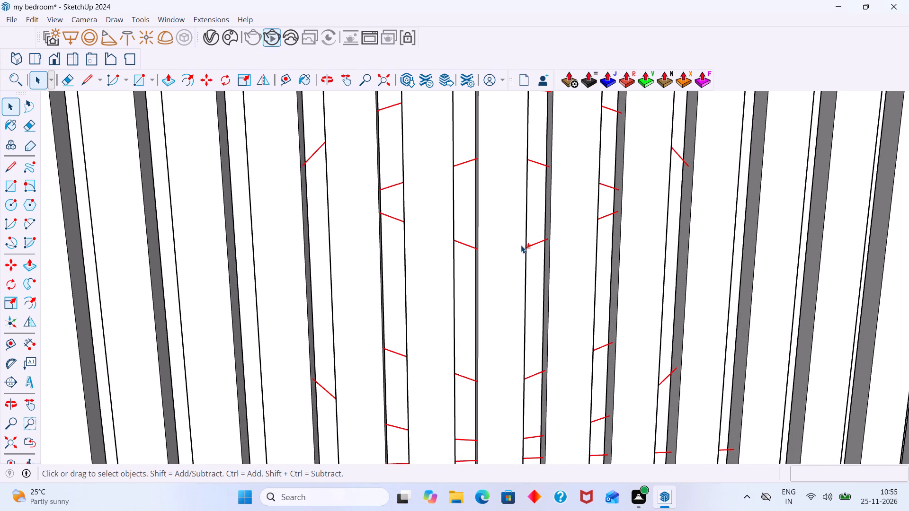
{"action": "left_click", "coordinate": [521, 245], "text": "shift"}
{"action": "scroll", "coordinate": [533, 245], "scroll_direction": "up", "scroll_amount": 5, "text": "shift"}
{"action": "double_click", "coordinate": [533, 260], "text": "shift"}
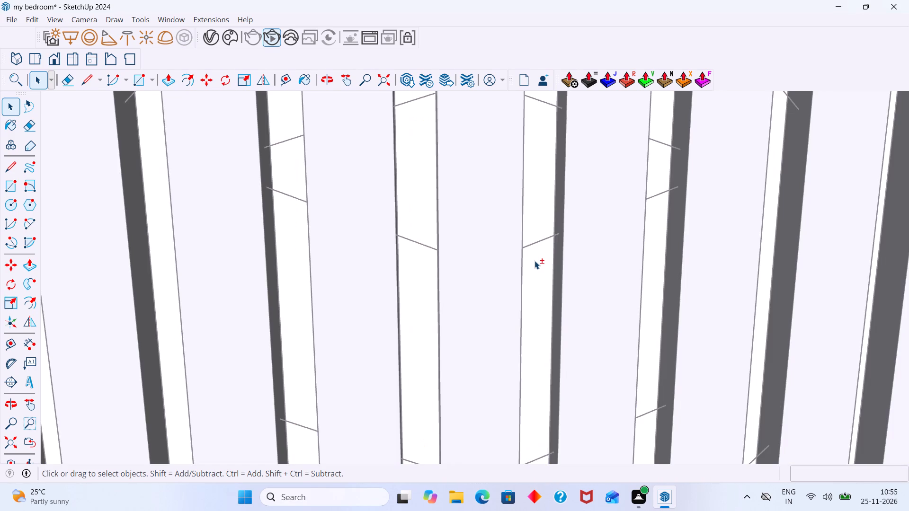
{"action": "double_click", "coordinate": [535, 261], "text": "shift"}
{"action": "scroll", "coordinate": [535, 261], "scroll_direction": "down", "scroll_amount": 16}
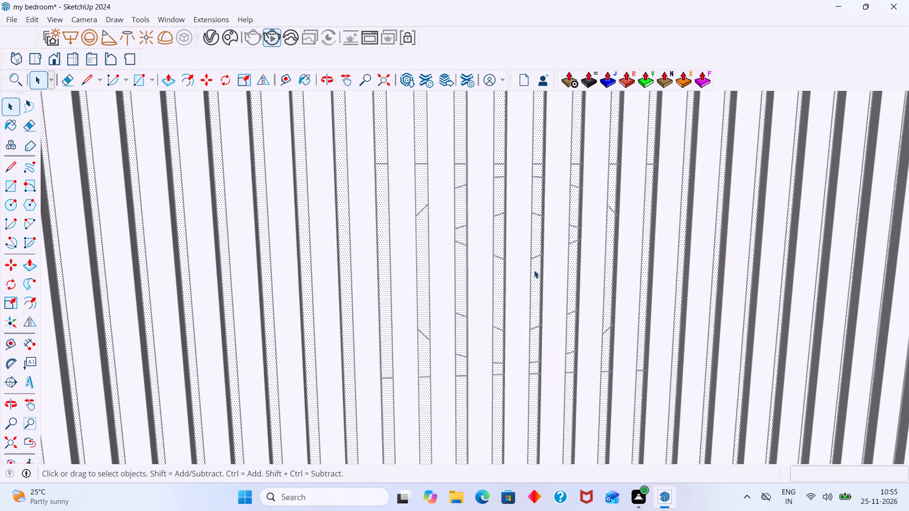
{"action": "scroll", "coordinate": [534, 270], "scroll_direction": "down", "scroll_amount": 19}
{"action": "scroll", "coordinate": [541, 269], "scroll_direction": "down", "scroll_amount": 4}
{"action": "left_click", "coordinate": [736, 264]}
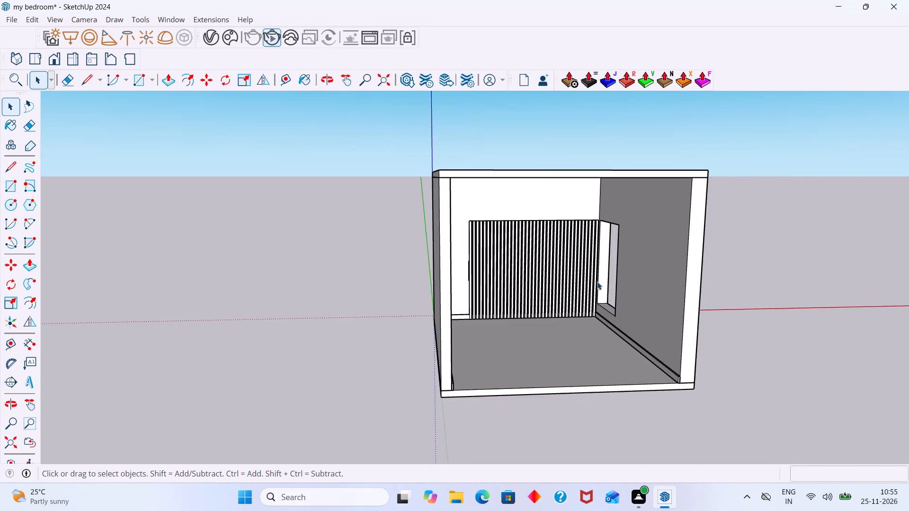
Select and examine the geometry along the slat panel's vertical edge beside the bare wall strip.
{"action": "scroll", "coordinate": [596, 278], "scroll_direction": "up", "scroll_amount": 4}
{"action": "middle_click_drag", "start_coordinate": [497, 294], "coordinate": [526, 304]}
{"action": "scroll", "coordinate": [428, 276], "scroll_direction": "up", "scroll_amount": 18}
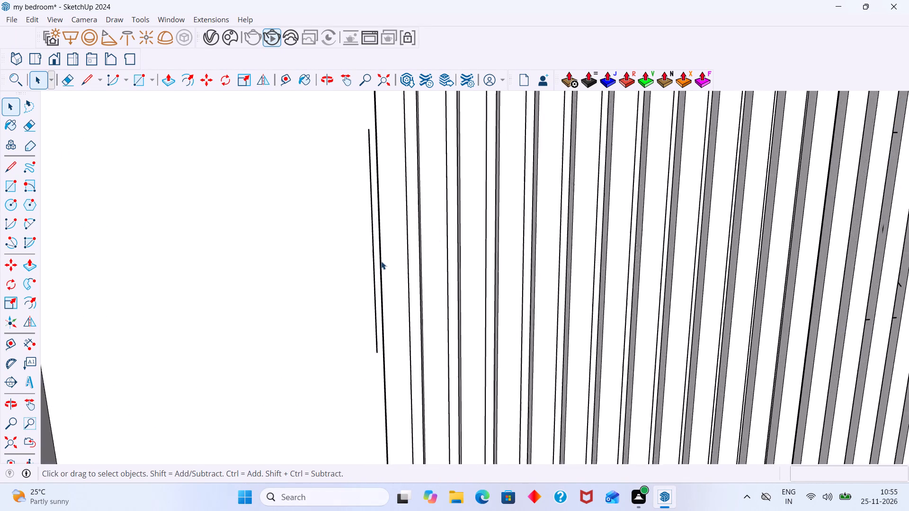
{"action": "scroll", "coordinate": [381, 261], "scroll_direction": "up", "scroll_amount": 5}
{"action": "left_click", "coordinate": [370, 263]}
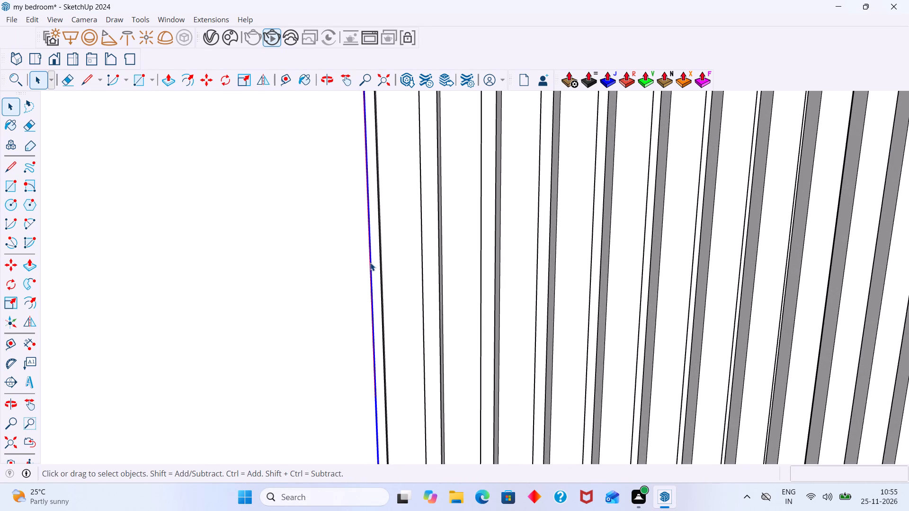
{"action": "scroll", "coordinate": [408, 262], "scroll_direction": "down", "scroll_amount": 9}
{"action": "scroll", "coordinate": [549, 271], "scroll_direction": "down", "scroll_amount": 3}
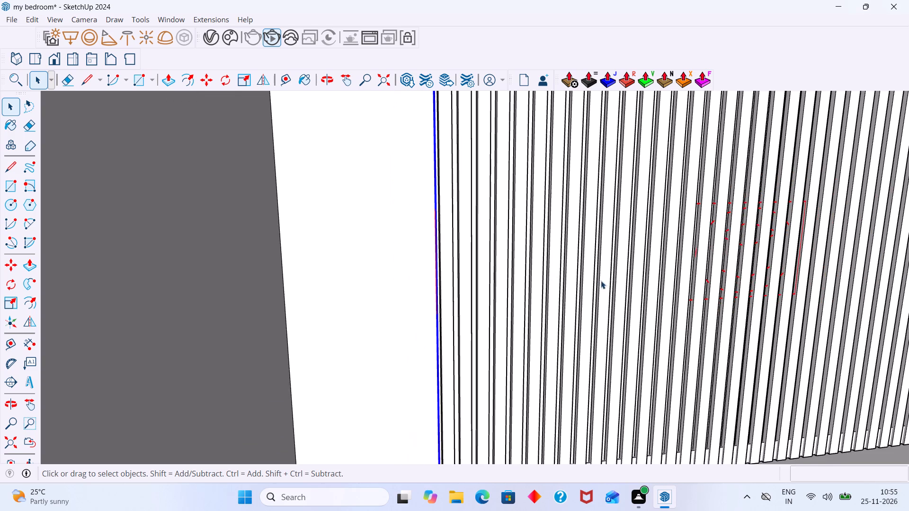
{"action": "middle_click_drag", "start_coordinate": [576, 280], "coordinate": [495, 282]}
{"action": "scroll", "coordinate": [726, 259], "scroll_direction": "up", "scroll_amount": 3}
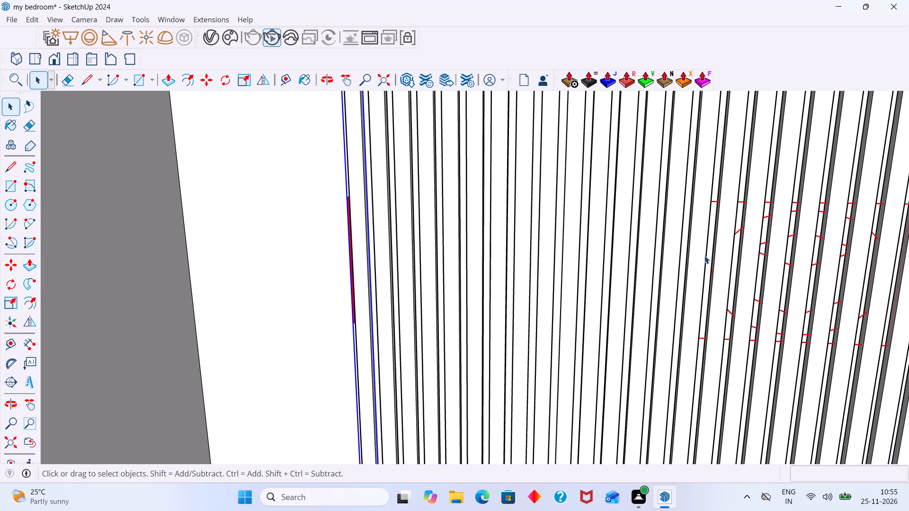
Inspect the slat faces inside the slat group once more, exit it, and look over the panel within the room.
{"action": "scroll", "coordinate": [685, 260], "scroll_direction": "up", "scroll_amount": 7, "text": "shift"}
{"action": "left_click", "coordinate": [704, 251], "text": "shift"}
{"action": "scroll", "coordinate": [684, 254], "scroll_direction": "up", "scroll_amount": 6, "text": "shift"}
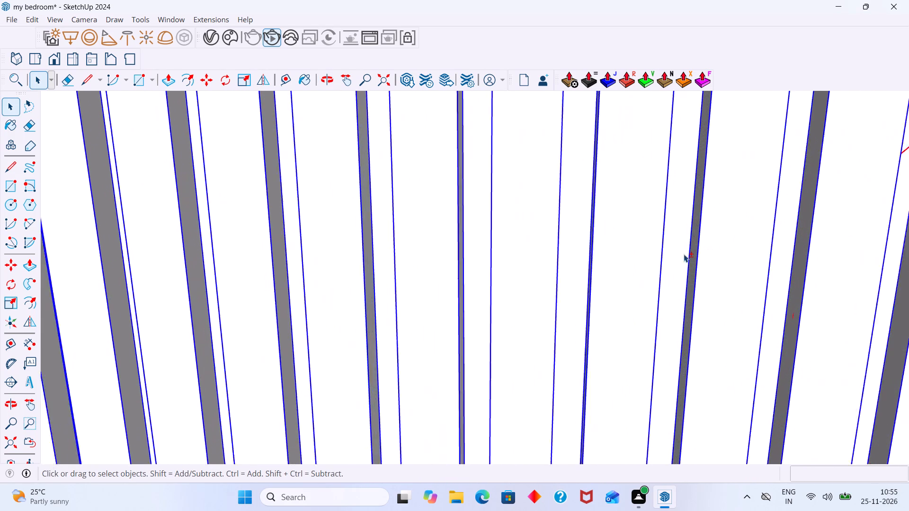
{"action": "scroll", "coordinate": [684, 254], "scroll_direction": "up", "scroll_amount": 3, "text": "shift"}
{"action": "double_click", "coordinate": [679, 252], "text": "shift"}
{"action": "left_click", "coordinate": [679, 252], "text": "shift"}
{"action": "scroll", "coordinate": [694, 252], "scroll_direction": "down", "scroll_amount": 11}
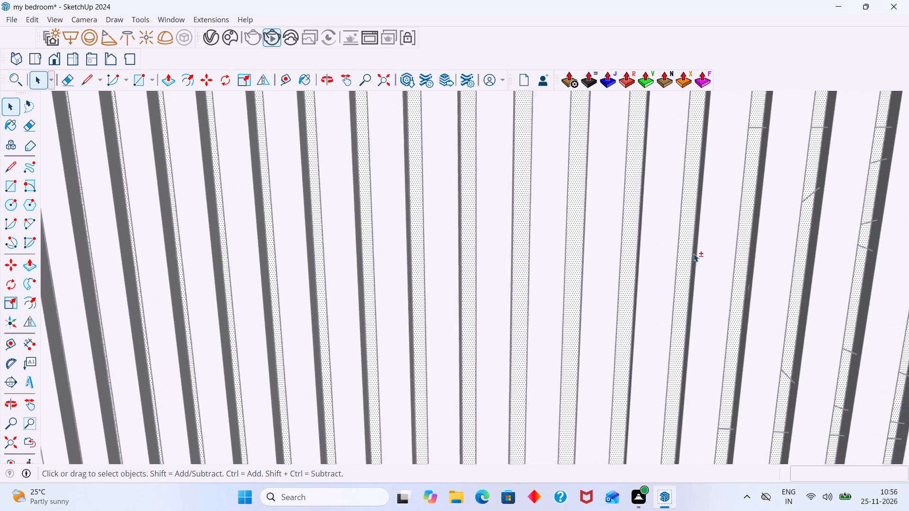
{"action": "scroll", "coordinate": [694, 254], "scroll_direction": "down", "scroll_amount": 1}
{"action": "triple_click", "coordinate": [689, 254], "text": "shift"}
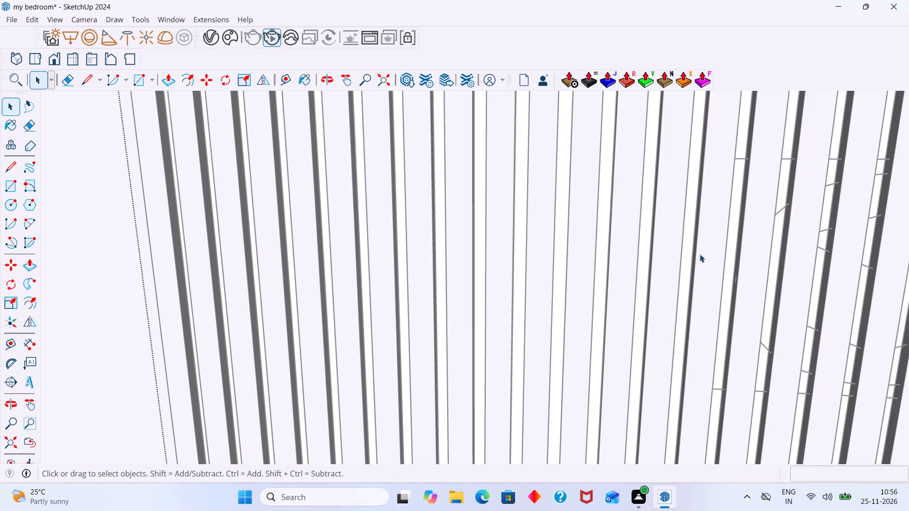
{"action": "scroll", "coordinate": [700, 256], "scroll_direction": "down", "scroll_amount": 20}
{"action": "scroll", "coordinate": [700, 256], "scroll_direction": "down", "scroll_amount": 10}
{"action": "left_click", "coordinate": [542, 290]}
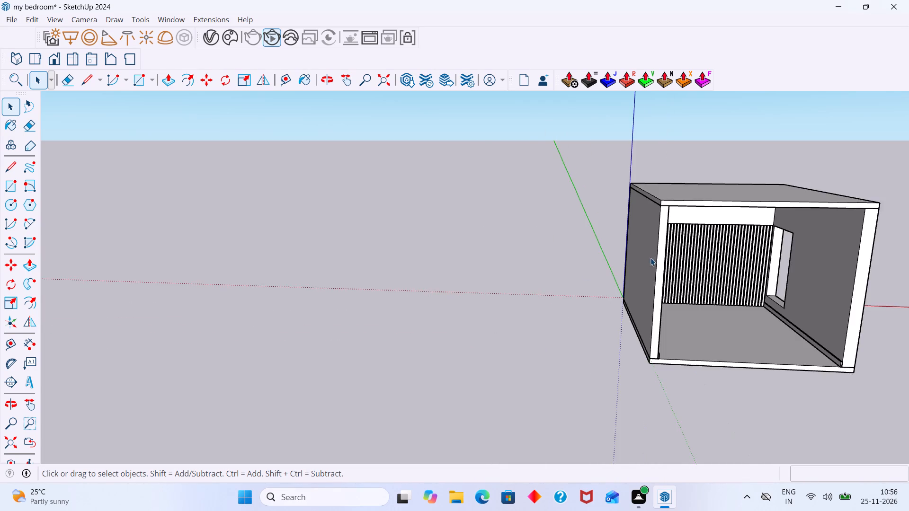
{"action": "scroll", "coordinate": [681, 264], "scroll_direction": "up", "scroll_amount": 5}
{"action": "middle_click_drag", "start_coordinate": [690, 266], "coordinate": [711, 267]}
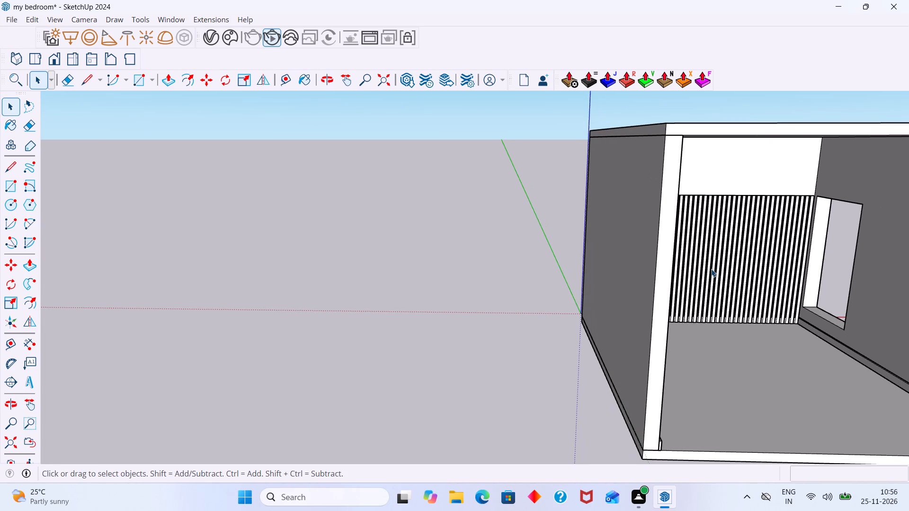
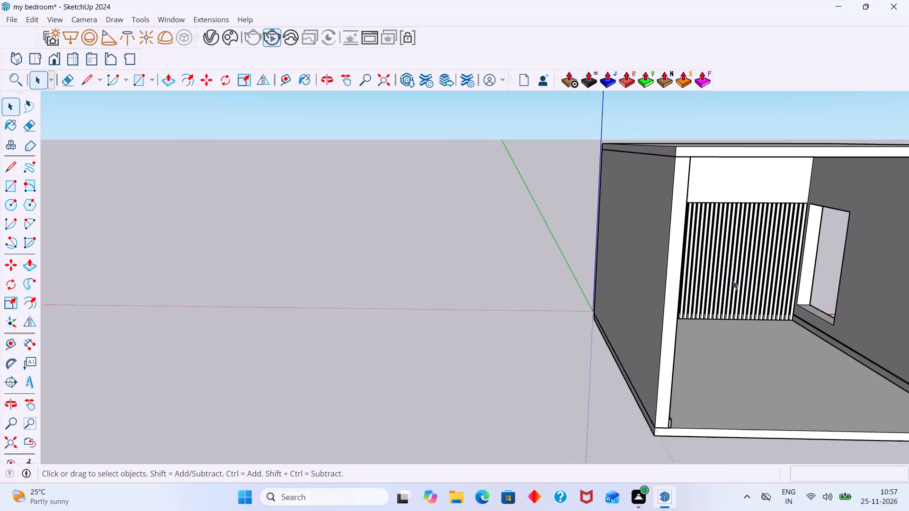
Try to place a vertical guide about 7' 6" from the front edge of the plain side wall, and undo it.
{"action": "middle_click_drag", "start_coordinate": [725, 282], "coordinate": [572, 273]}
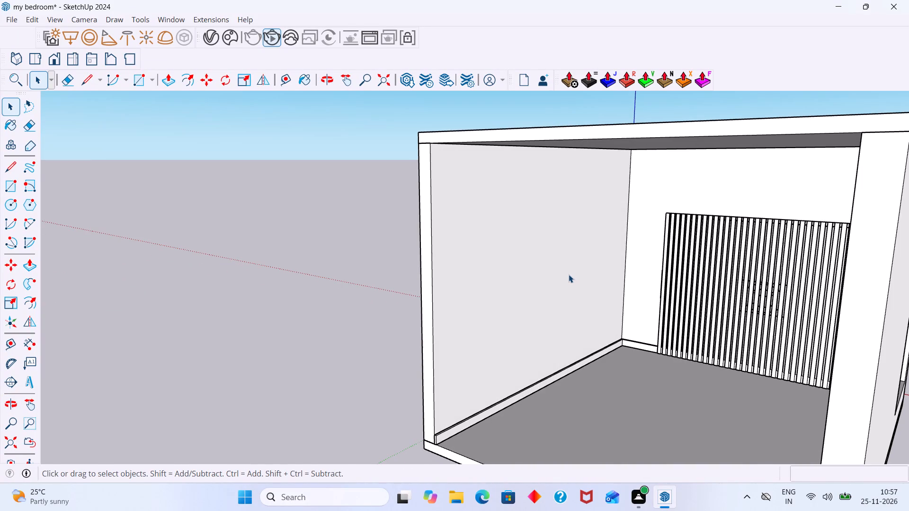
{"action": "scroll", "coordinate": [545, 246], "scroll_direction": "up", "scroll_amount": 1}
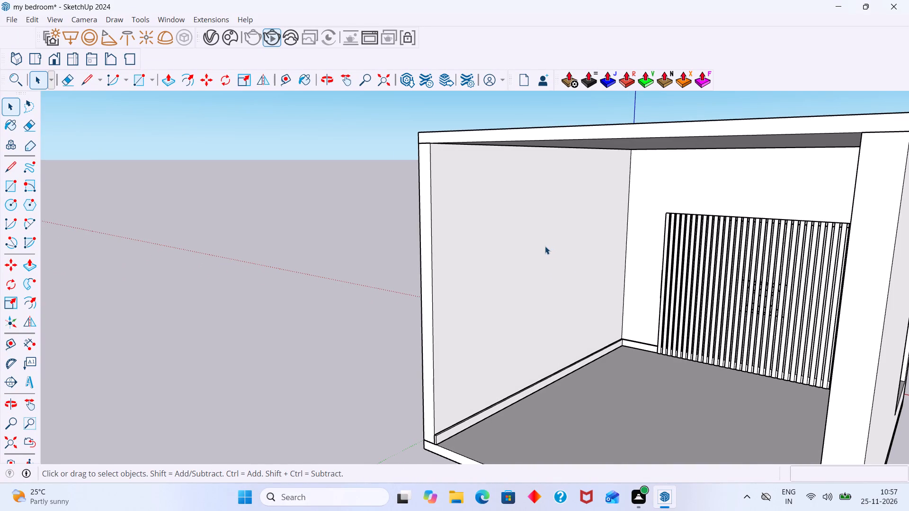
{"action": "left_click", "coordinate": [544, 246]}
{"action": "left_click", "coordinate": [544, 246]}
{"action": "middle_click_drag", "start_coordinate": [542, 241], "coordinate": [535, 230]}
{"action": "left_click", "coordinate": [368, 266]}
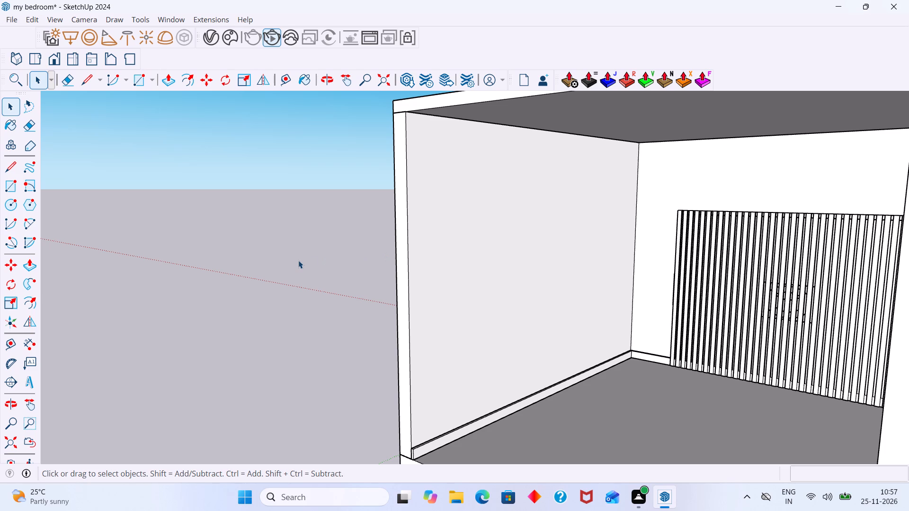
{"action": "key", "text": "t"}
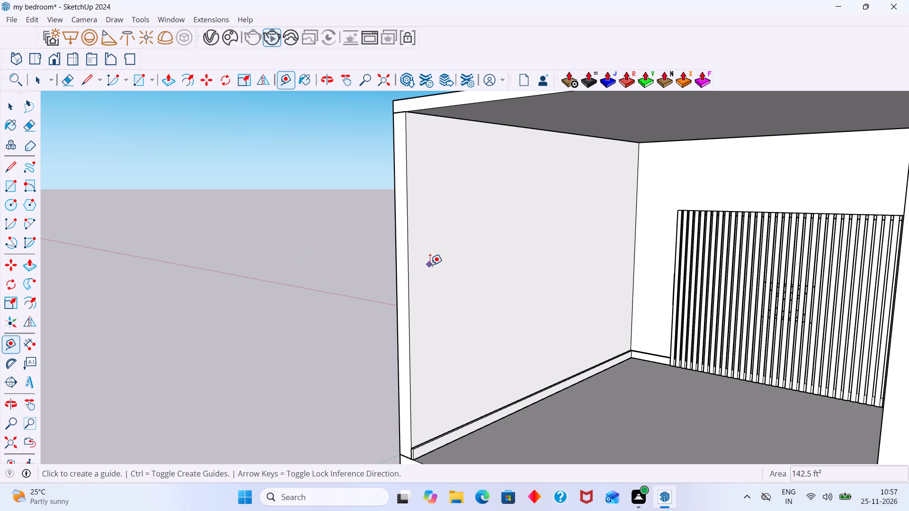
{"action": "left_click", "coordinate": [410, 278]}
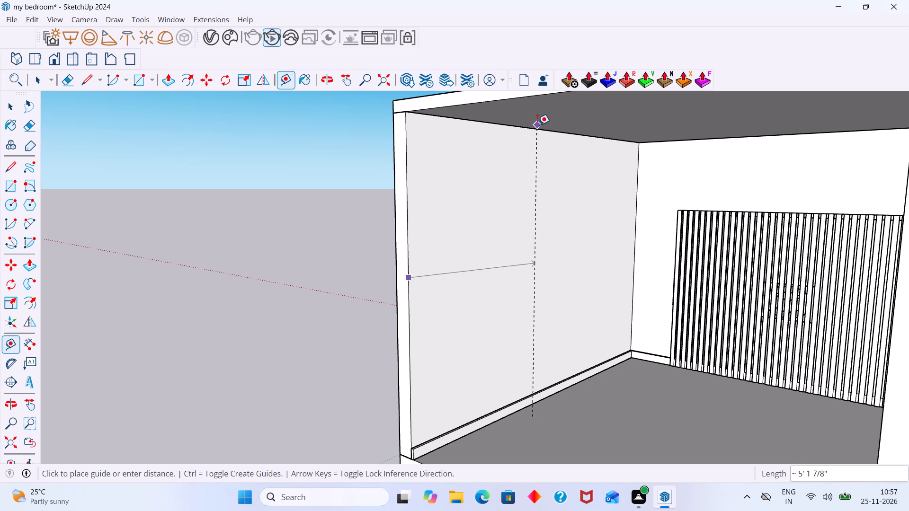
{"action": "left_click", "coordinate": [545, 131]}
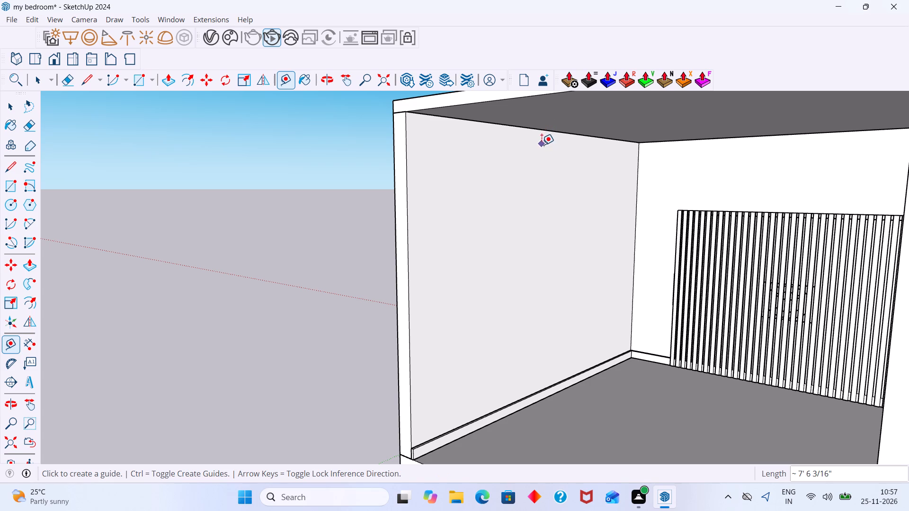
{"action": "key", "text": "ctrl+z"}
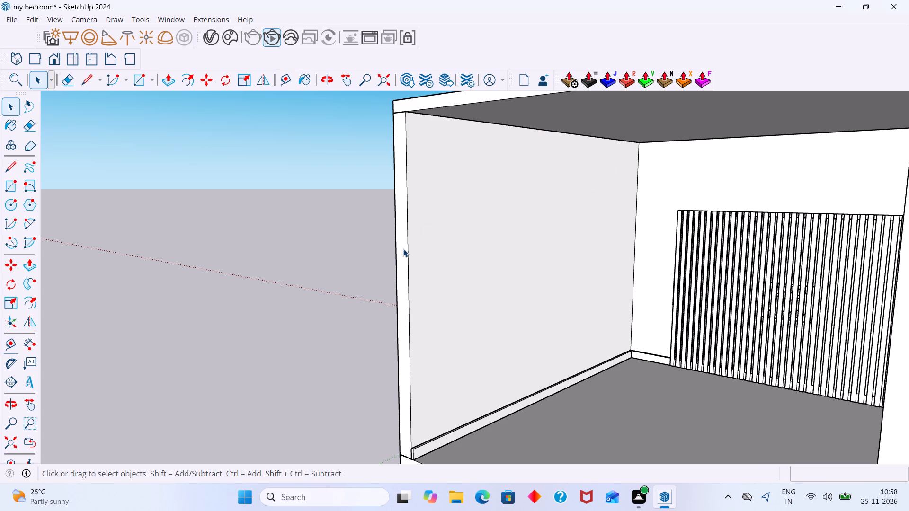
Place a vertical guide on the plain side wall, 7' 1 1/2" in from its front edge.
{"action": "key", "text": "t"}
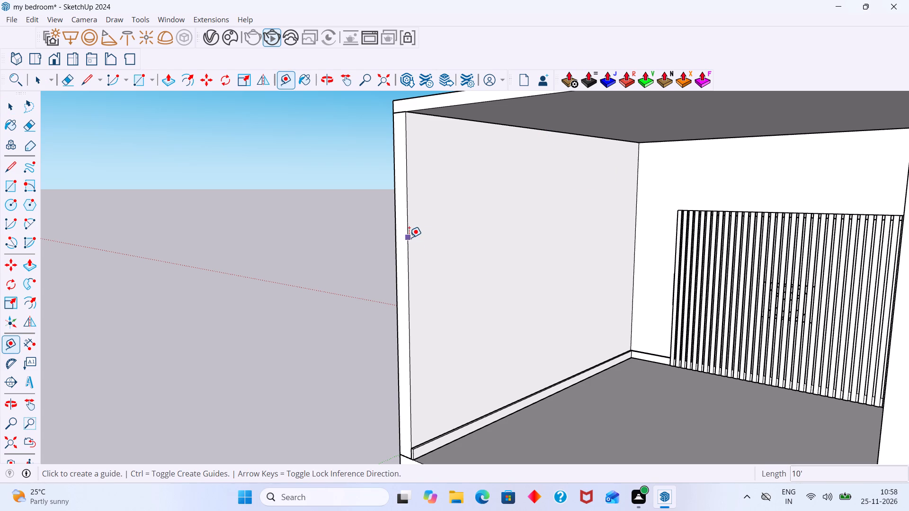
{"action": "left_click", "coordinate": [409, 238]}
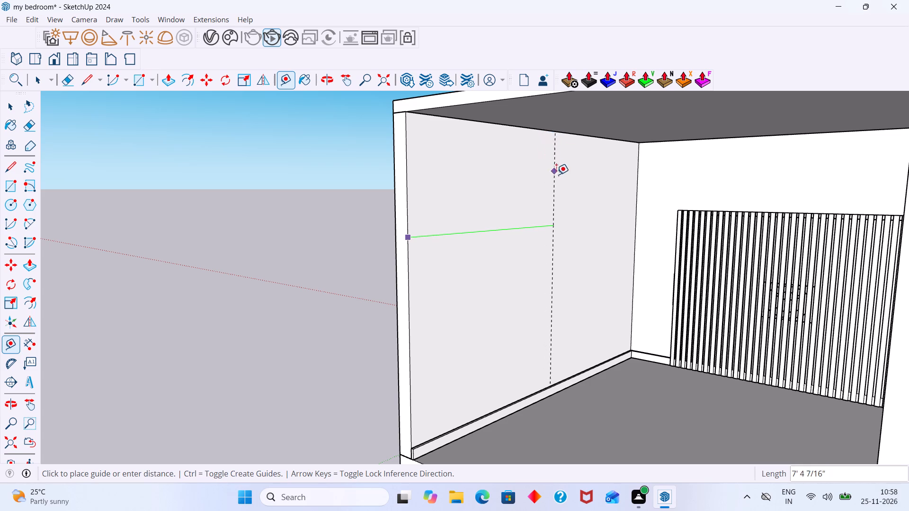
{"action": "key", "text": "Escape"}
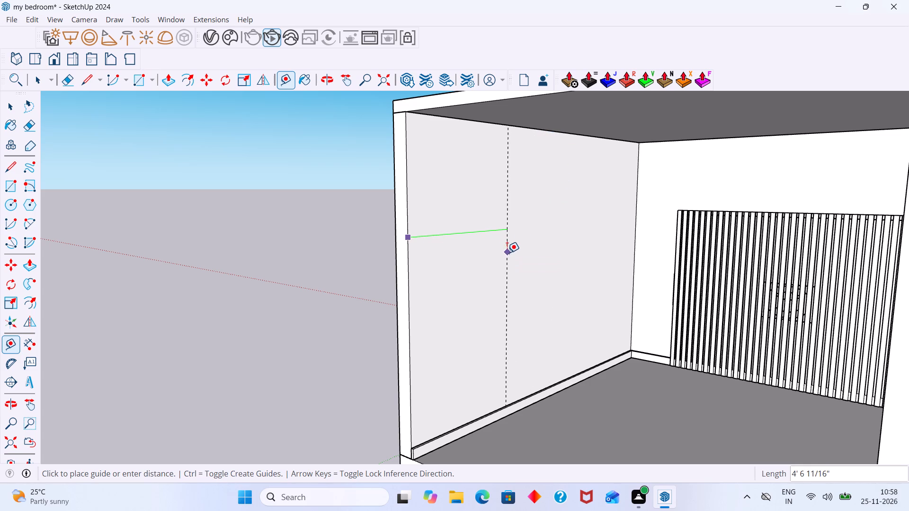
{"action": "left_click", "coordinate": [407, 294]}
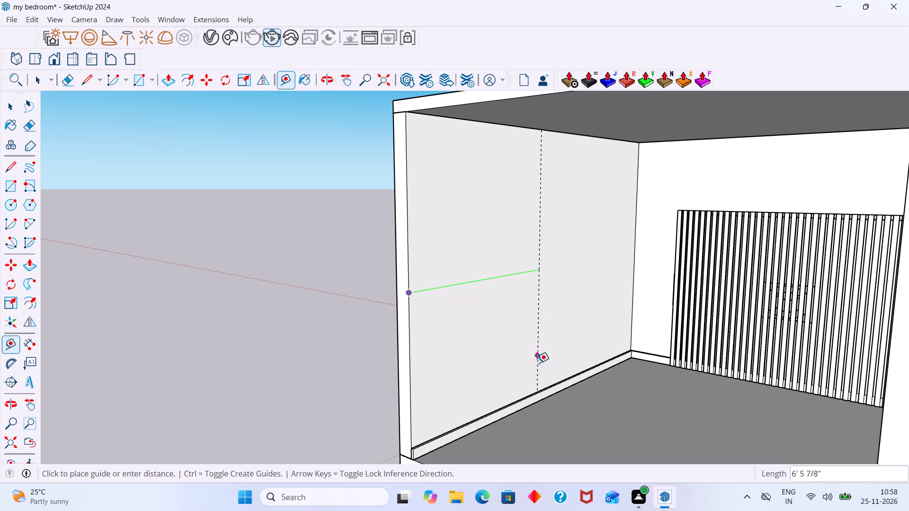
{"action": "left_click", "coordinate": [549, 384]}
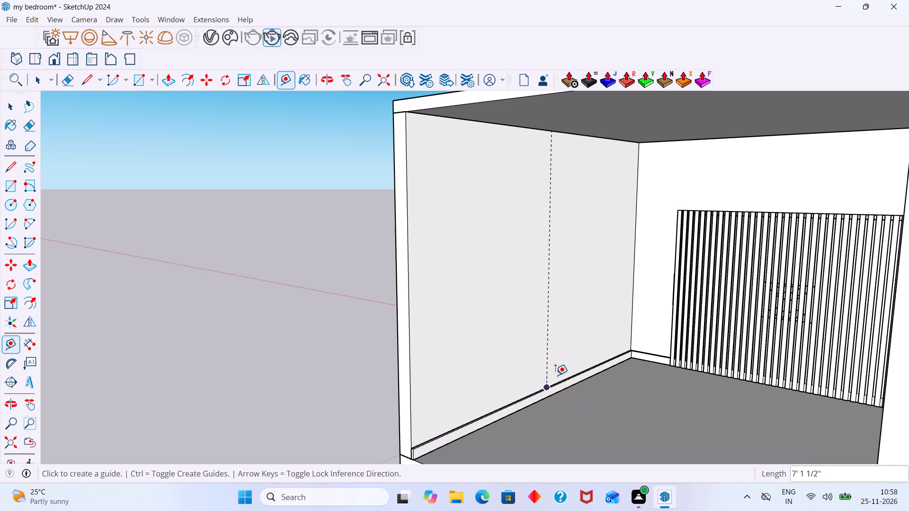
{"action": "key", "text": "space"}
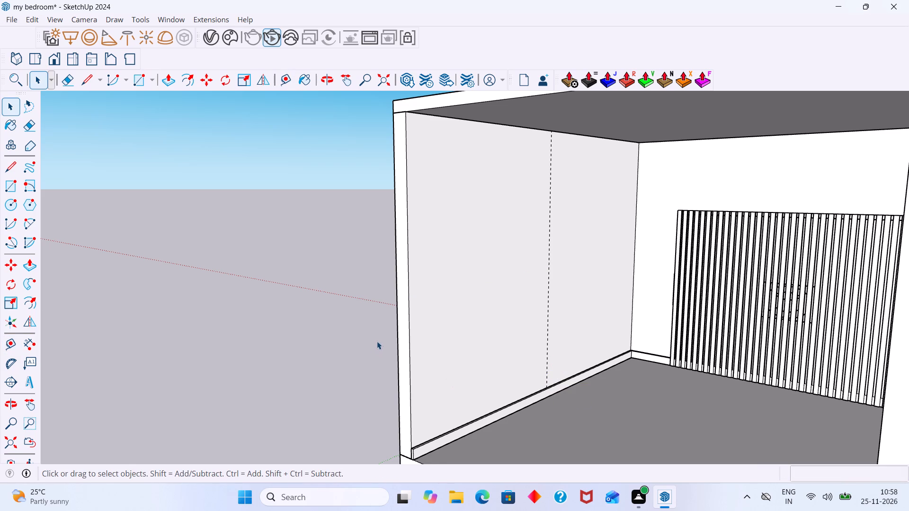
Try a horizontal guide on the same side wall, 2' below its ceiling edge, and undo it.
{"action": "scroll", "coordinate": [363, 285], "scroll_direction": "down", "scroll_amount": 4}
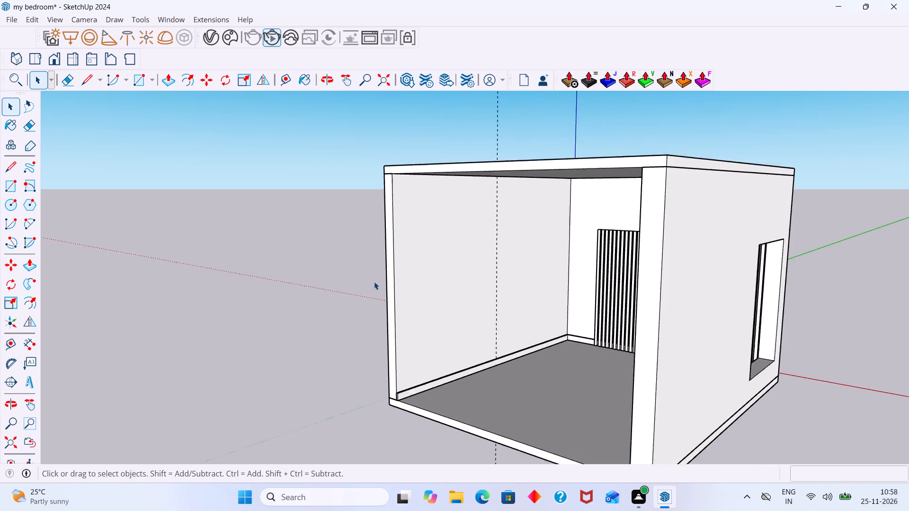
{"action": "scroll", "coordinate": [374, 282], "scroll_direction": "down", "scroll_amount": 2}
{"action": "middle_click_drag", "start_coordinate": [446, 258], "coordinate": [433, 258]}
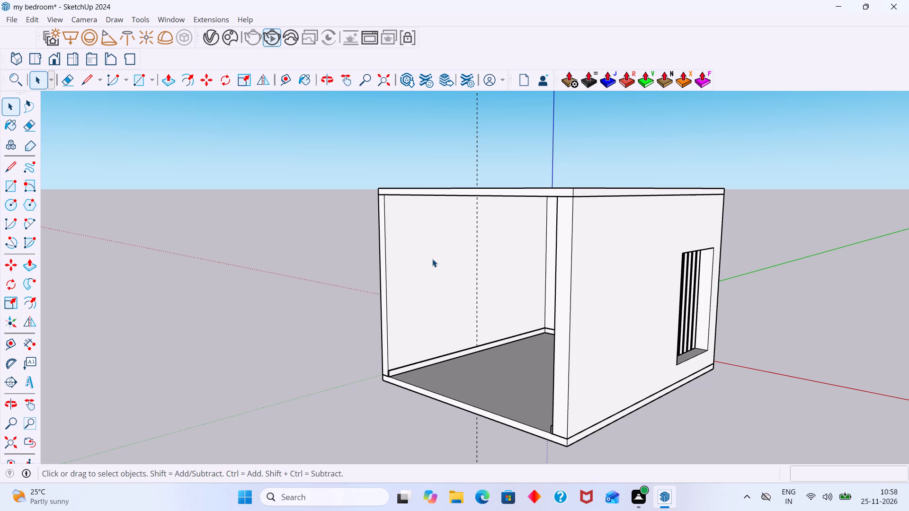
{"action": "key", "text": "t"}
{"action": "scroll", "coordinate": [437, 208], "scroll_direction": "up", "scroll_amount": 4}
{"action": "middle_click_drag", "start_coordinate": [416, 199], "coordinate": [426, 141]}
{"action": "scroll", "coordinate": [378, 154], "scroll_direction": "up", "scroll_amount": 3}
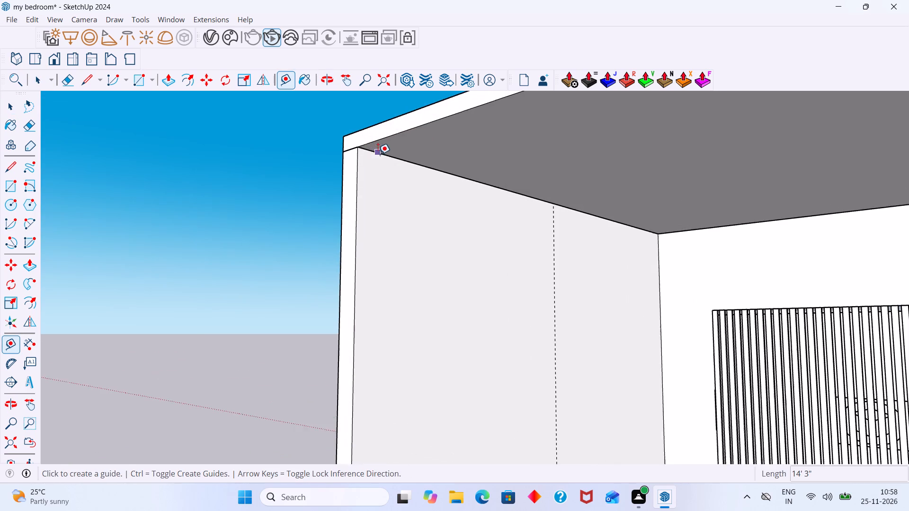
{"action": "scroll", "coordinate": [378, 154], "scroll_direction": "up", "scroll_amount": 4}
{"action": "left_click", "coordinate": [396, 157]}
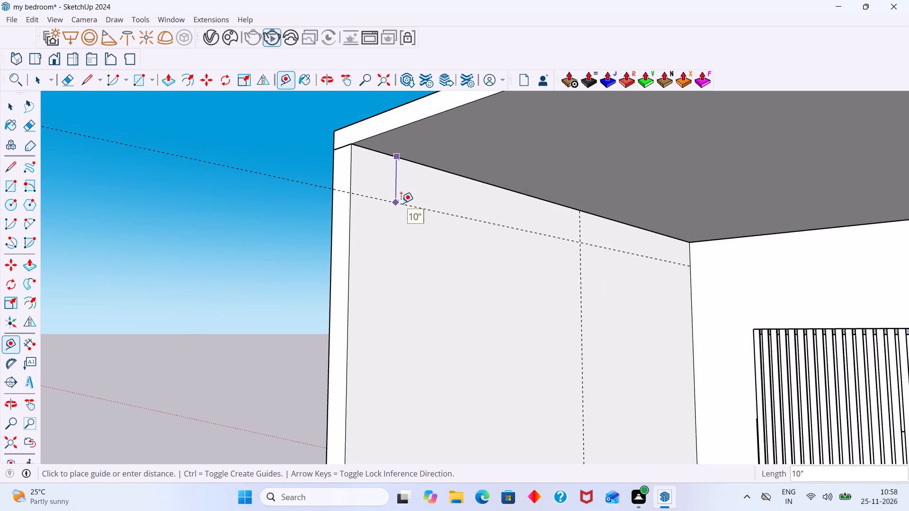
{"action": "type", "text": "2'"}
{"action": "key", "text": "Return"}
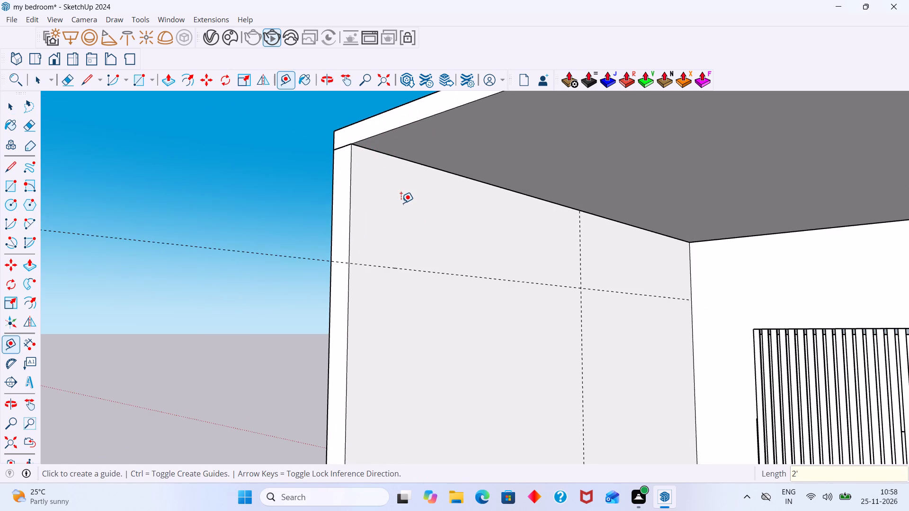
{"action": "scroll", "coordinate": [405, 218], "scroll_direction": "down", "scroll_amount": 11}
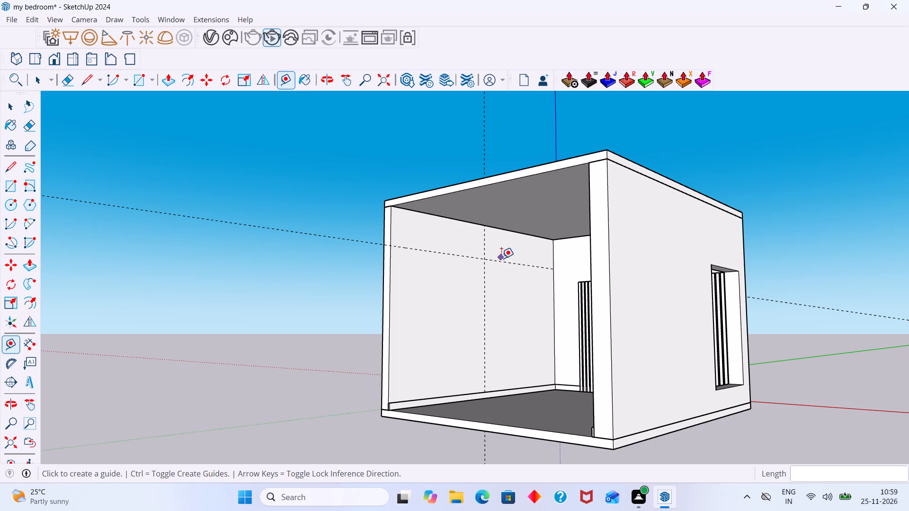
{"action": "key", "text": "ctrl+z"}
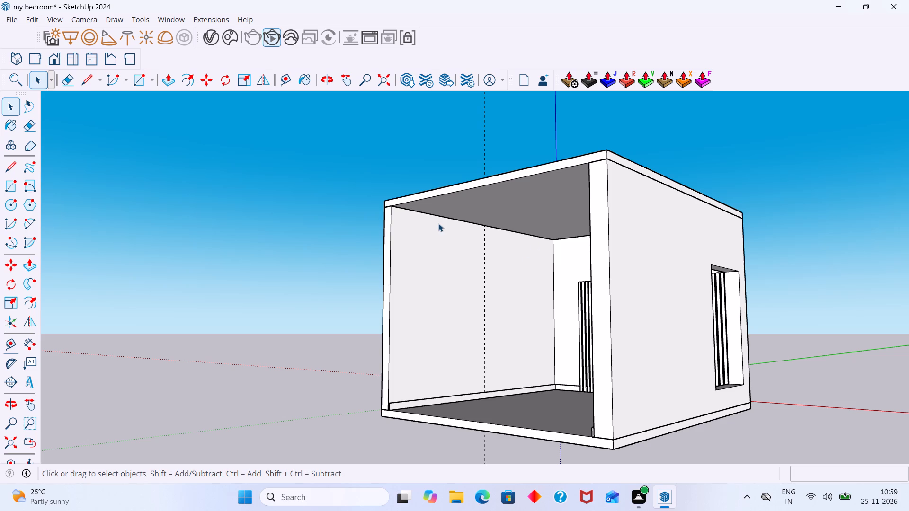
Place two horizontal guides on the side wall, one 3' below the ceiling edge and another 2' below that guide.
{"action": "key", "text": "t"}
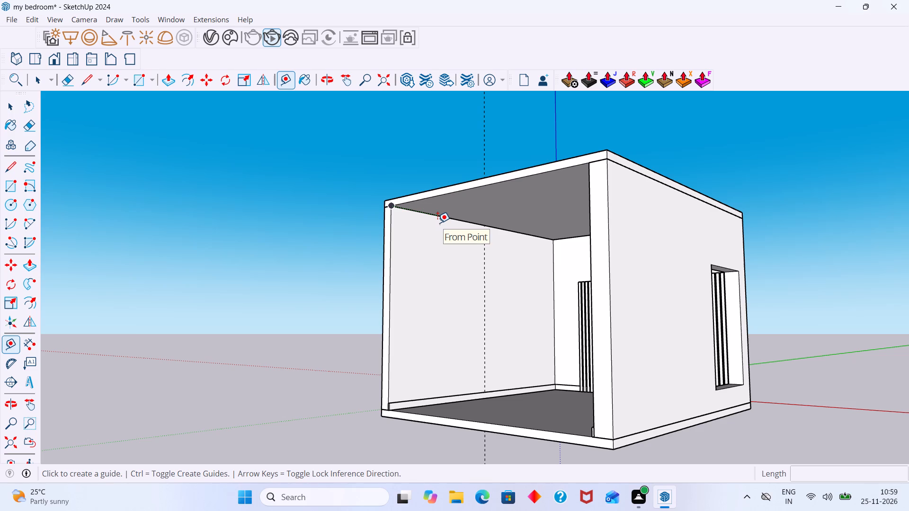
{"action": "scroll", "coordinate": [437, 225], "scroll_direction": "up", "scroll_amount": 2}
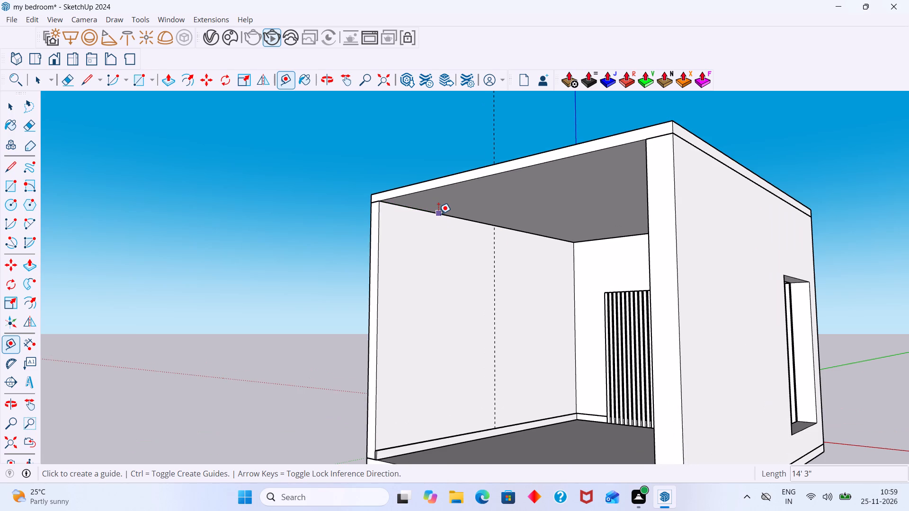
{"action": "left_click", "coordinate": [438, 214]}
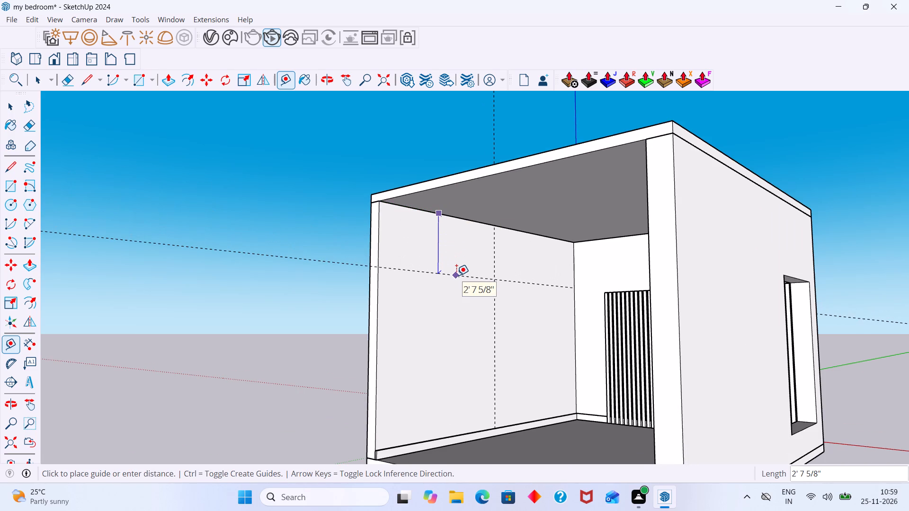
{"action": "type", "text": "3'"}
{"action": "key", "text": "Return"}
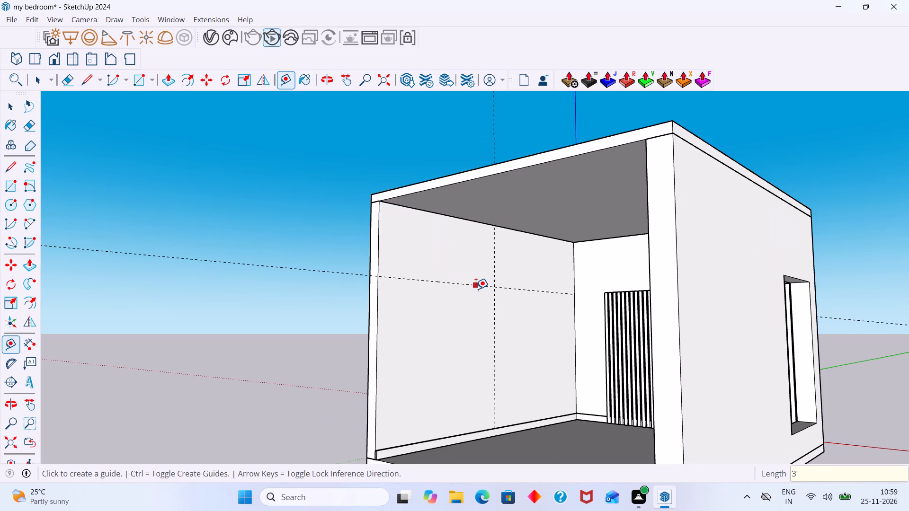
{"action": "left_click", "coordinate": [476, 288]}
{"action": "type", "text": "2'"}
{"action": "key", "text": "Return"}
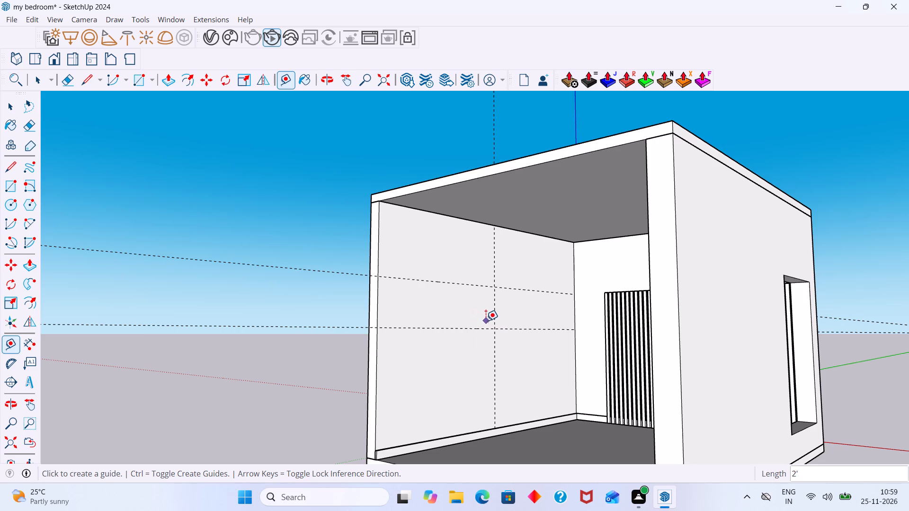
Add two vertical guides on the side wall, one 1' to each side of the existing vertical guide.
{"action": "left_click", "coordinate": [495, 314]}
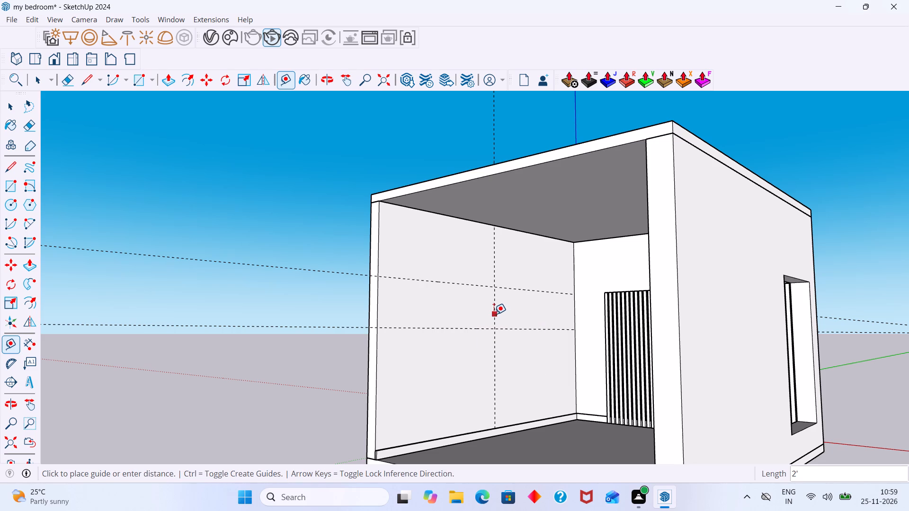
{"action": "scroll", "coordinate": [480, 314], "scroll_direction": "up", "scroll_amount": 7}
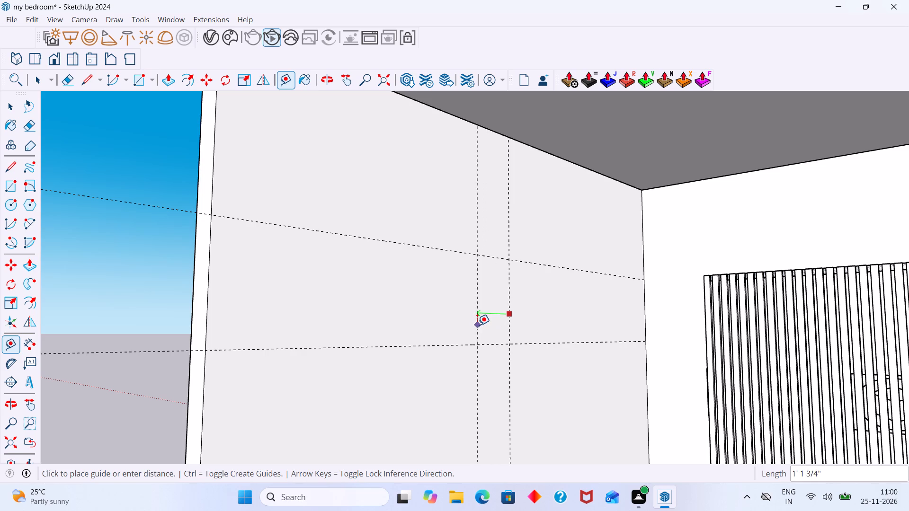
{"action": "type", "text": "1'"}
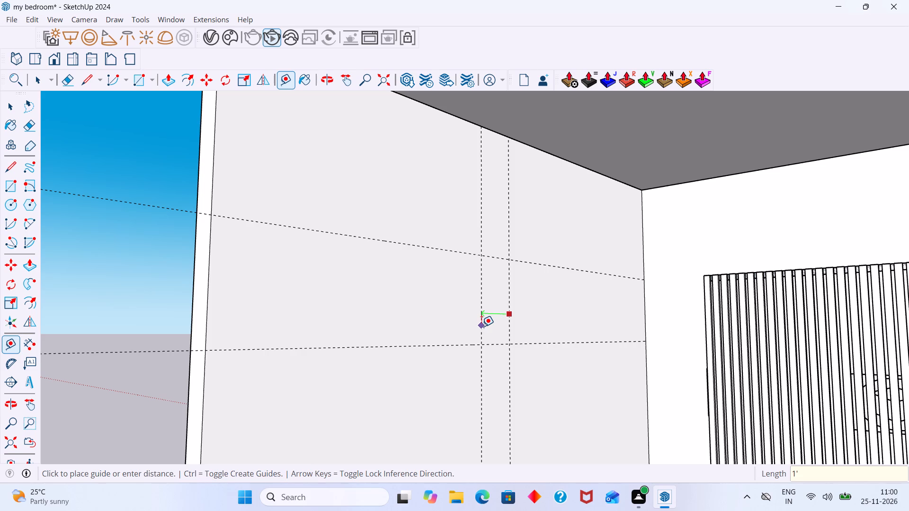
{"action": "key", "text": "Return"}
{"action": "left_click", "coordinate": [510, 301]}
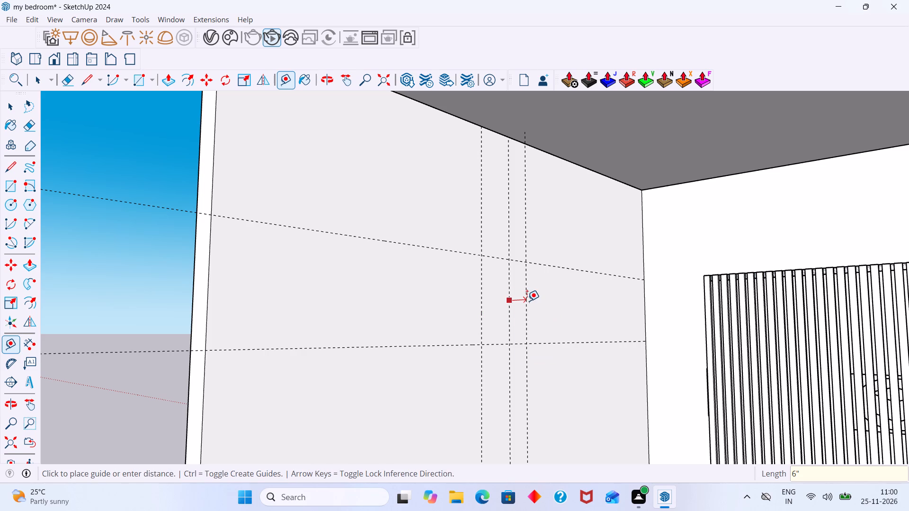
{"action": "type", "text": "1'"}
{"action": "key", "text": "Return"}
{"action": "key", "text": "space"}
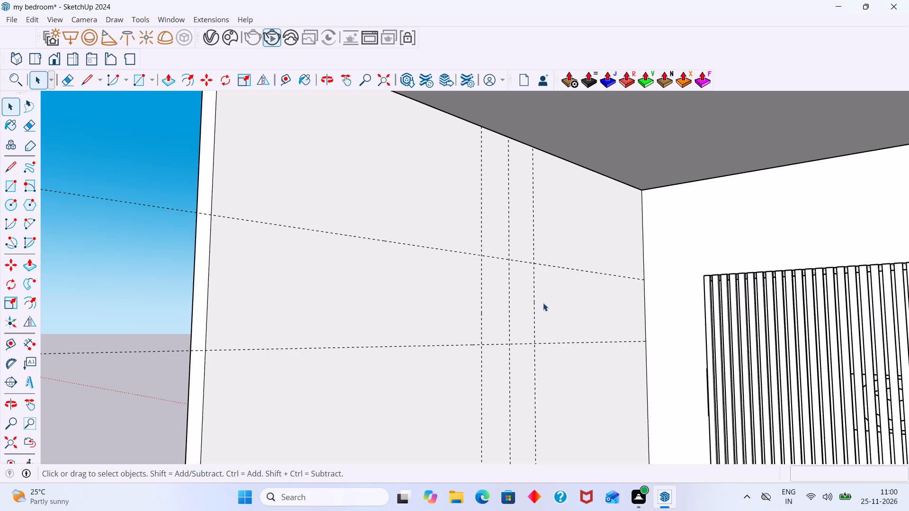
Save the bedroom model.
{"action": "scroll", "coordinate": [539, 296], "scroll_direction": "down", "scroll_amount": 4}
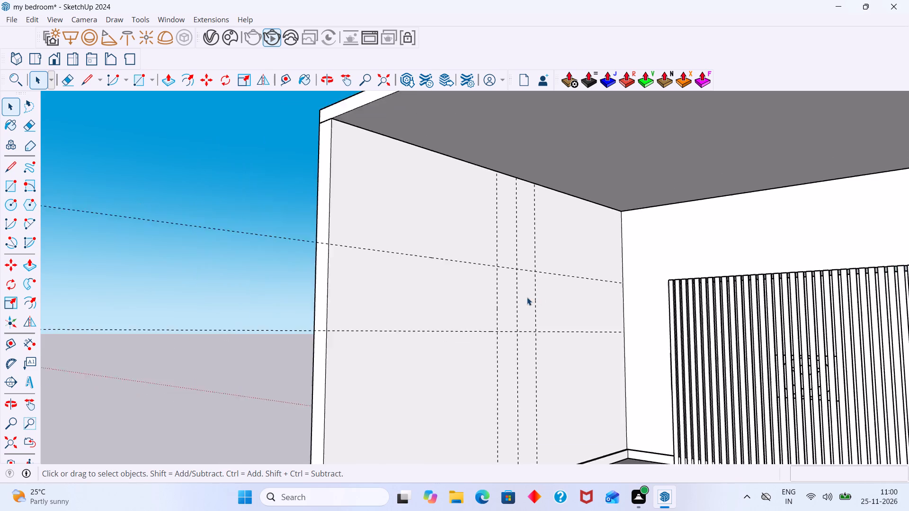
{"action": "scroll", "coordinate": [527, 297], "scroll_direction": "down", "scroll_amount": 5}
{"action": "middle_click_drag", "start_coordinate": [520, 325], "coordinate": [474, 335]}
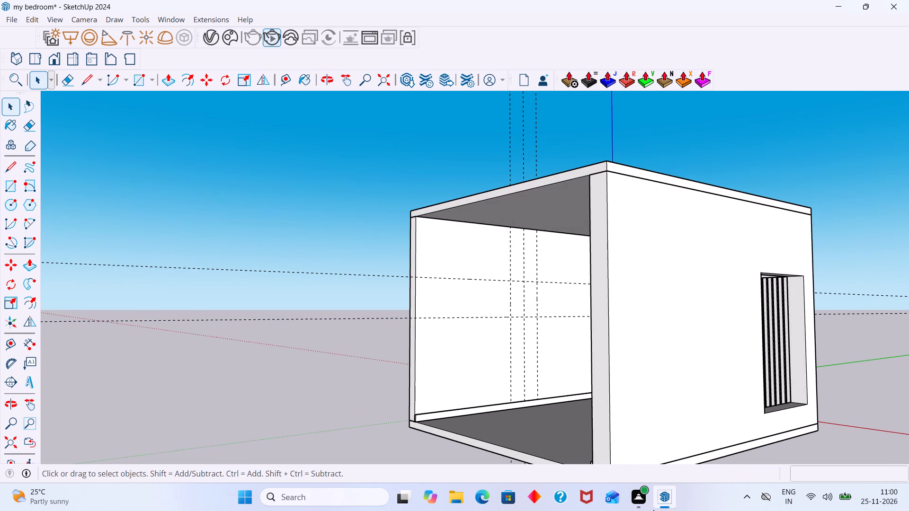
{"action": "left_click", "coordinate": [13, 18]}
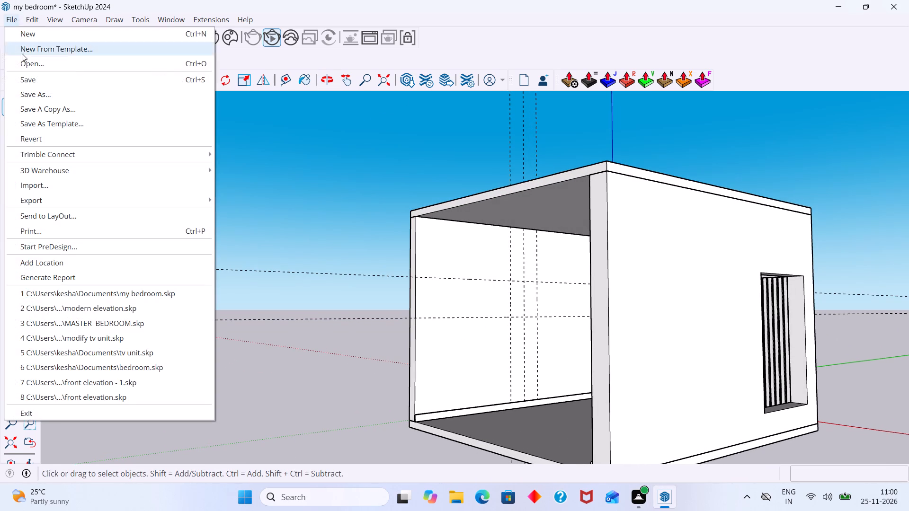
{"action": "left_click", "coordinate": [36, 81]}
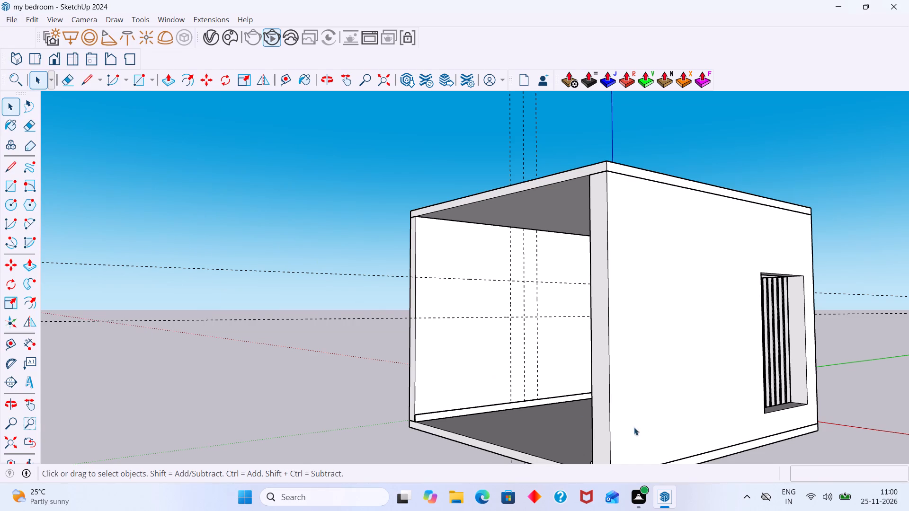
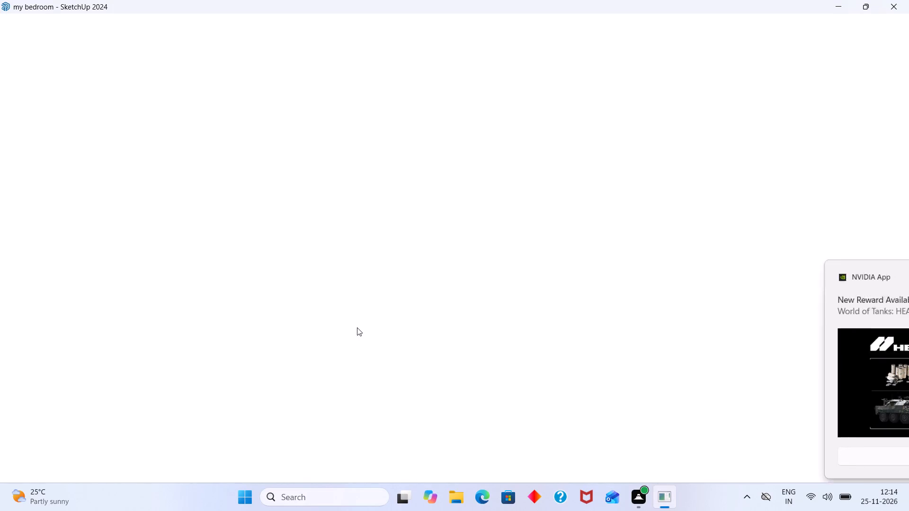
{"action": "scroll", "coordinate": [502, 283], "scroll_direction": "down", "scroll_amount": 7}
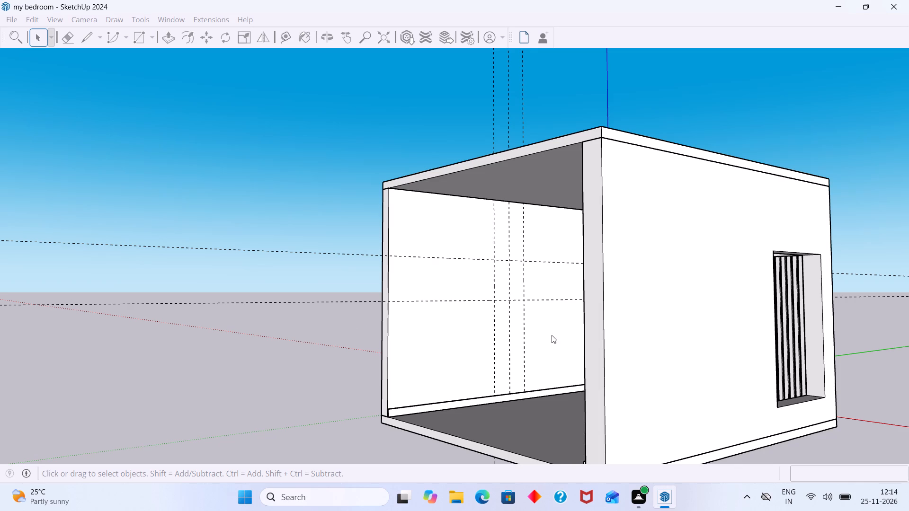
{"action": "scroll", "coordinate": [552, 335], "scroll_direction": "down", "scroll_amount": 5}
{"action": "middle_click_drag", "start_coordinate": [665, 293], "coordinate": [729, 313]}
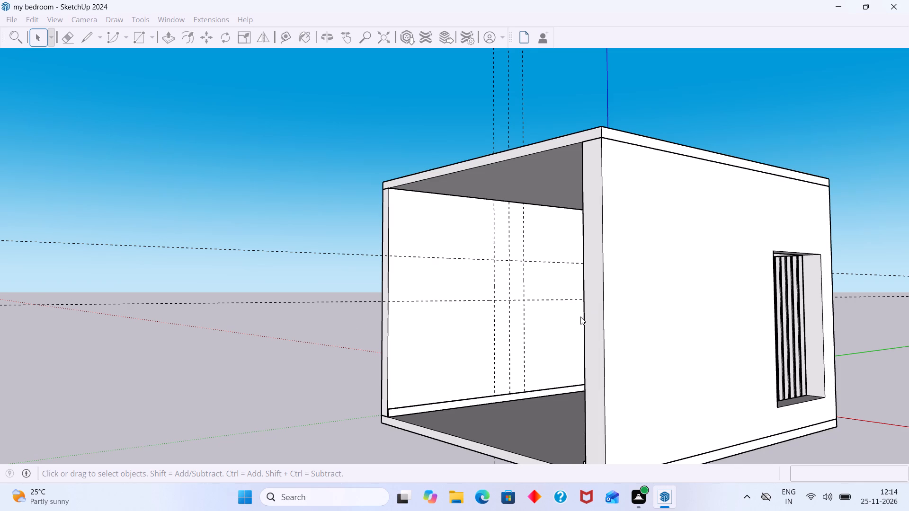
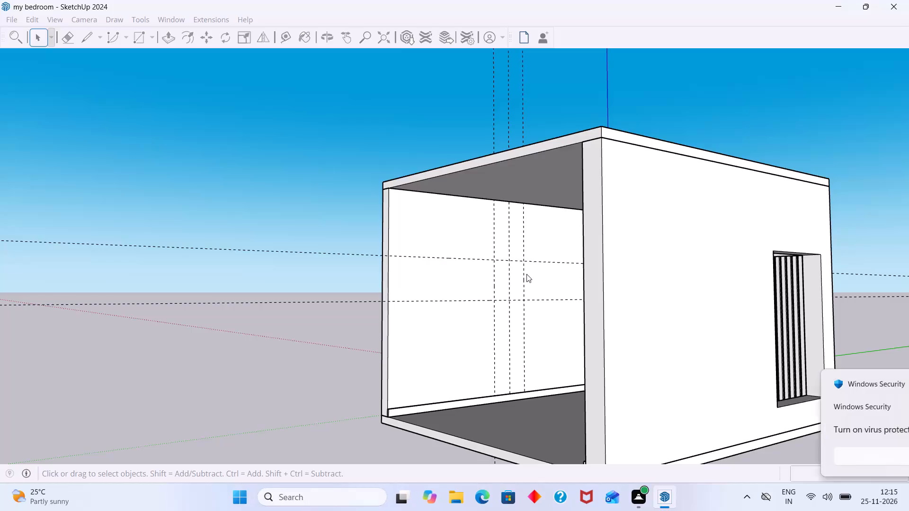
Dismiss the Windows Security notification, the Extension Errors window, the Extension Manager and the CNC Panel Pro licence window.
{"action": "middle_click_drag", "start_coordinate": [495, 320], "coordinate": [512, 325]}
{"action": "scroll", "coordinate": [512, 325], "scroll_direction": "up", "scroll_amount": 1}
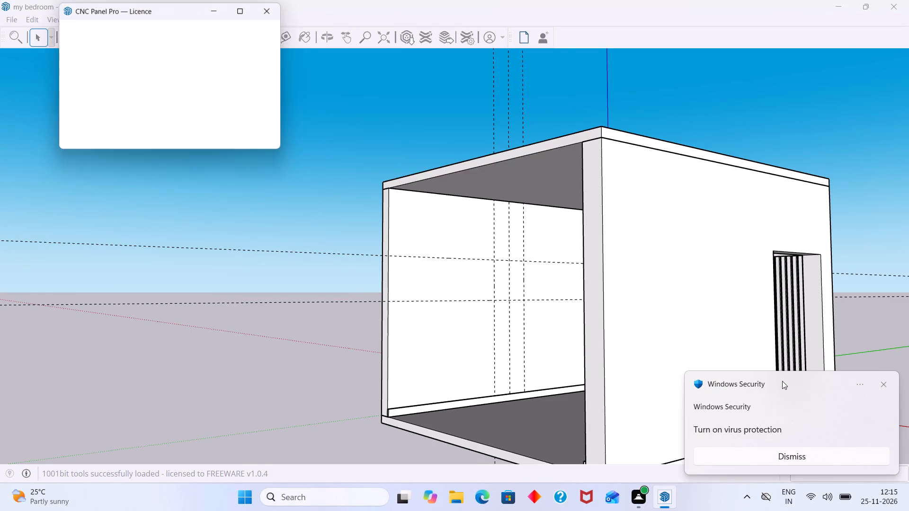
{"action": "left_click", "coordinate": [885, 384]}
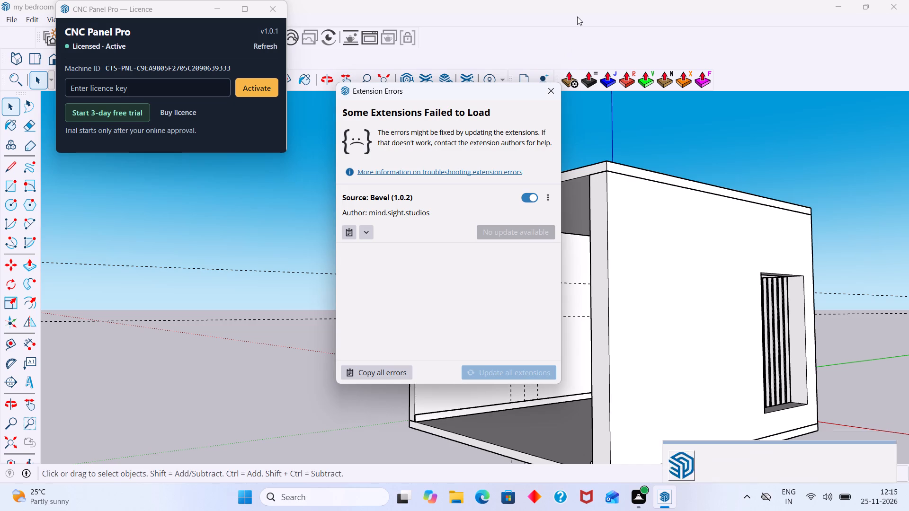
{"action": "left_click", "coordinate": [552, 90]}
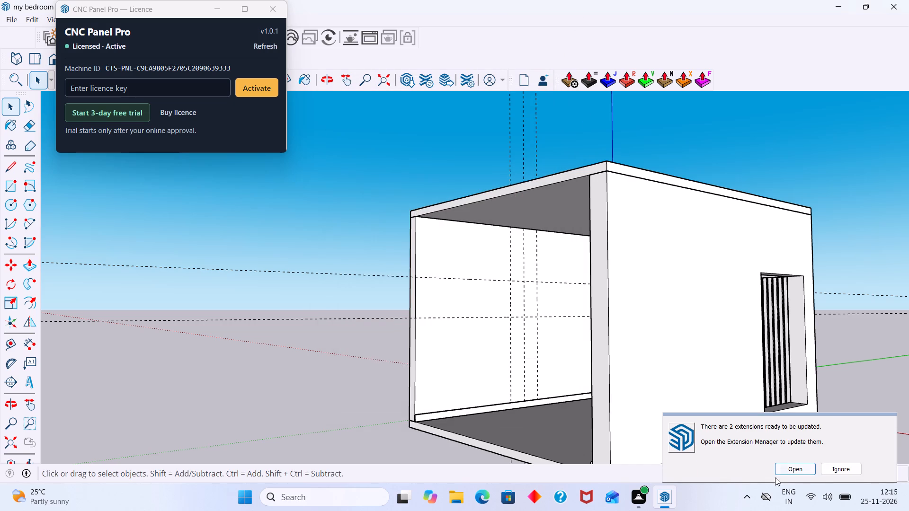
{"action": "left_click", "coordinate": [790, 467]}
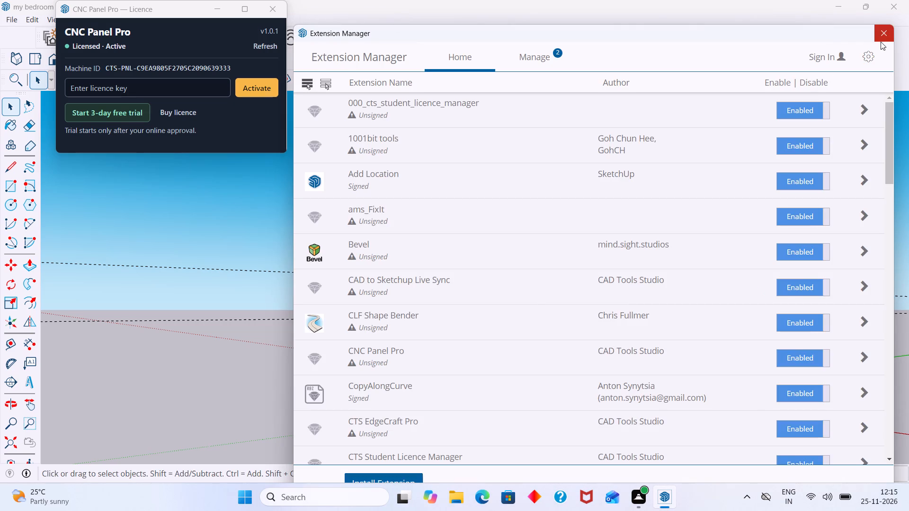
{"action": "left_click", "coordinate": [883, 39]}
{"action": "left_click", "coordinate": [272, 10]}
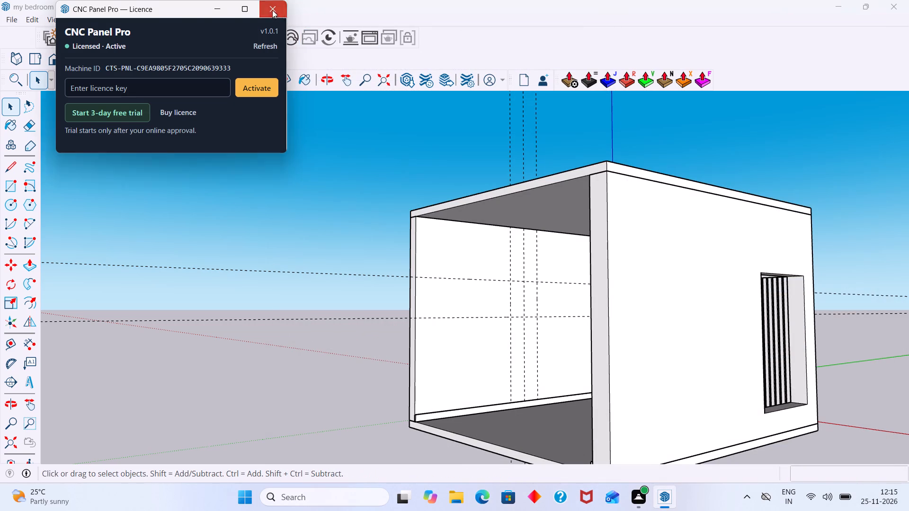
Delete the lower horizontal guide on the plain side wall.
{"action": "middle_click_drag", "start_coordinate": [524, 311], "coordinate": [520, 333]}
{"action": "scroll", "coordinate": [522, 281], "scroll_direction": "up", "scroll_amount": 10}
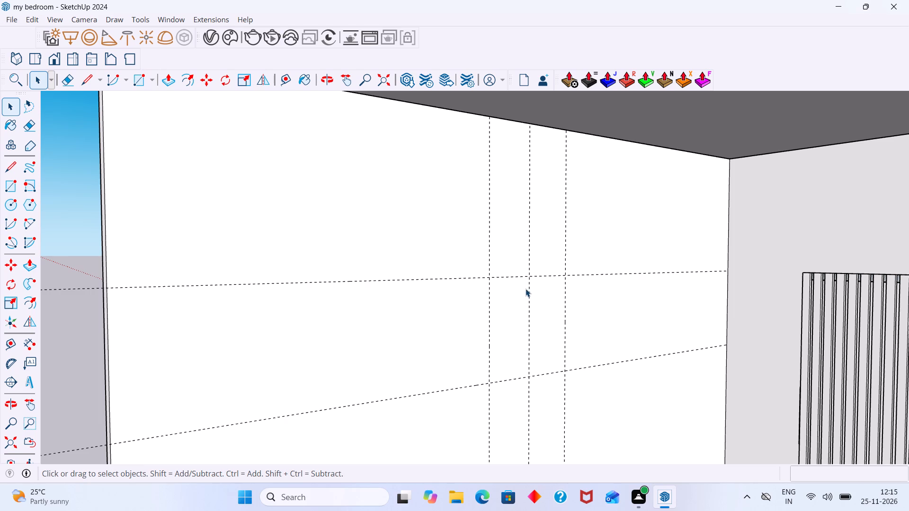
{"action": "key", "text": "space"}
{"action": "left_click", "coordinate": [477, 386]}
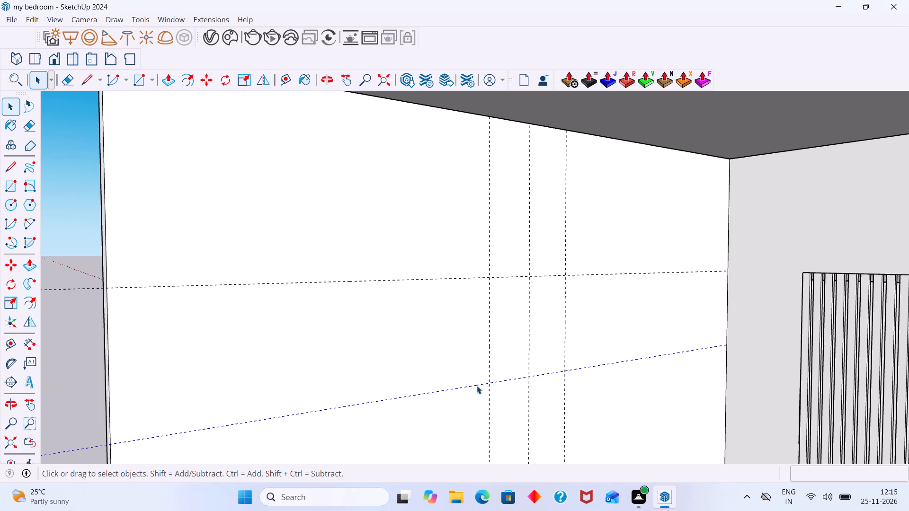
{"action": "key", "text": "Delete"}
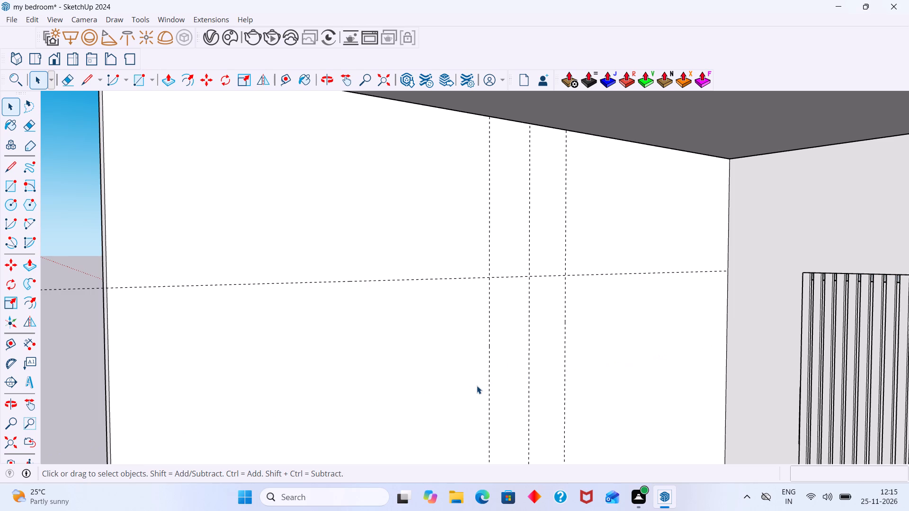
Add a guide 3' below the remaining horizontal guide on the side wall.
{"action": "key", "text": "t"}
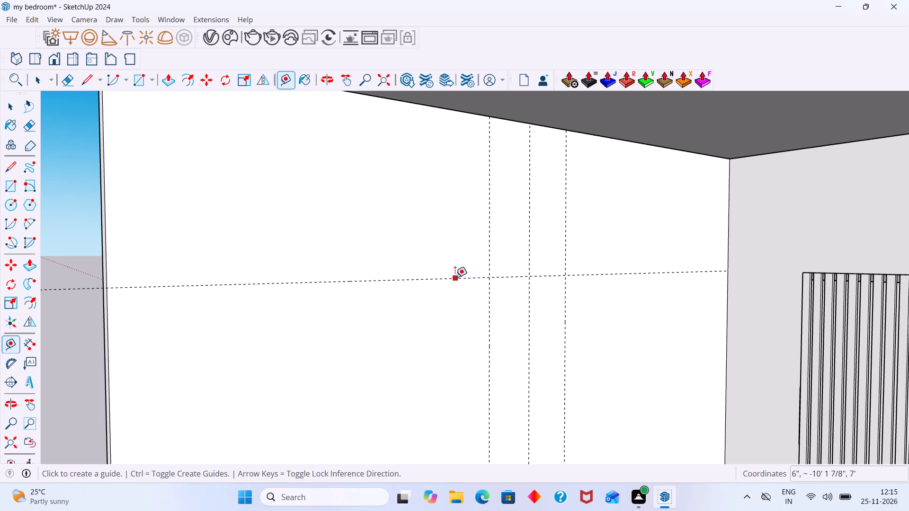
{"action": "left_click", "coordinate": [455, 277]}
{"action": "type", "text": "3'"}
{"action": "key", "text": "Return"}
{"action": "key", "text": "space"}
Draw a 2' by 3' rectangle inside the wall group, spanning the outer vertical guides and the two horizontal guides.
{"action": "scroll", "coordinate": [589, 339], "scroll_direction": "down", "scroll_amount": 4}
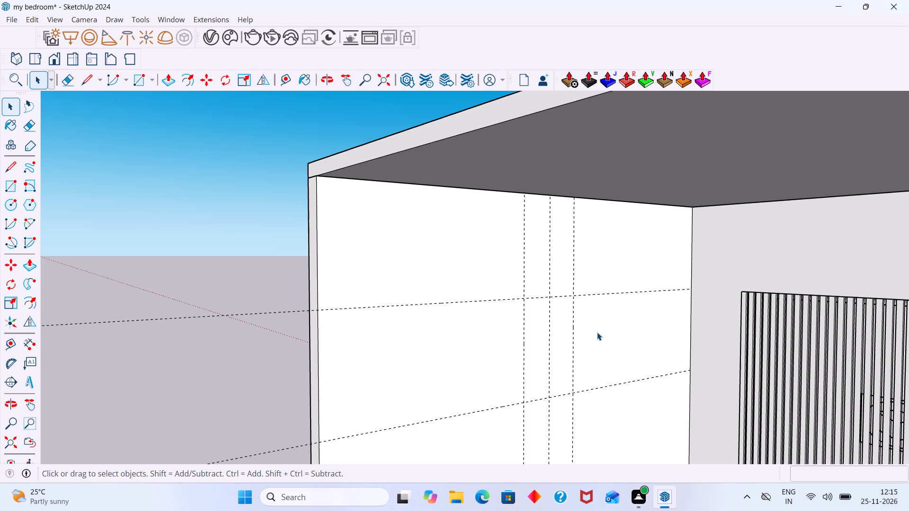
{"action": "scroll", "coordinate": [534, 349], "scroll_direction": "up", "scroll_amount": 4}
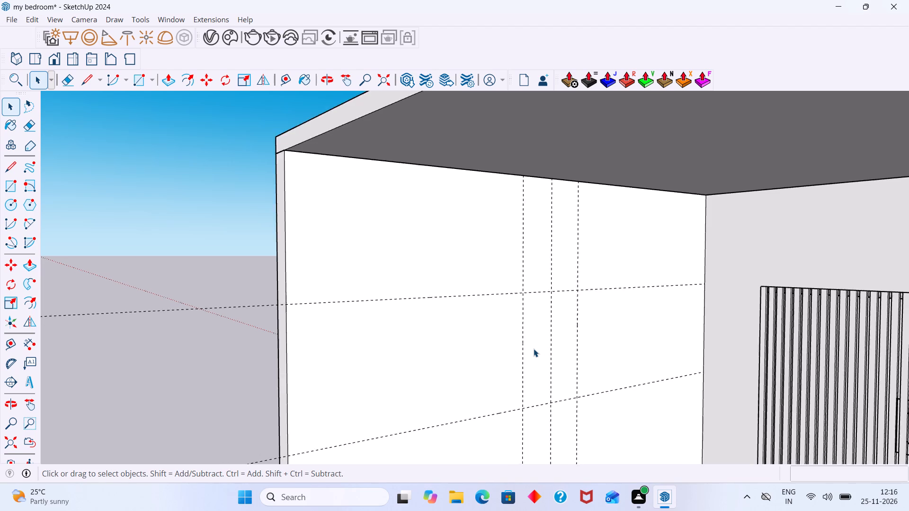
{"action": "scroll", "coordinate": [534, 349], "scroll_direction": "up", "scroll_amount": 3}
{"action": "double_click", "coordinate": [532, 348]}
{"action": "left_click", "coordinate": [533, 348]}
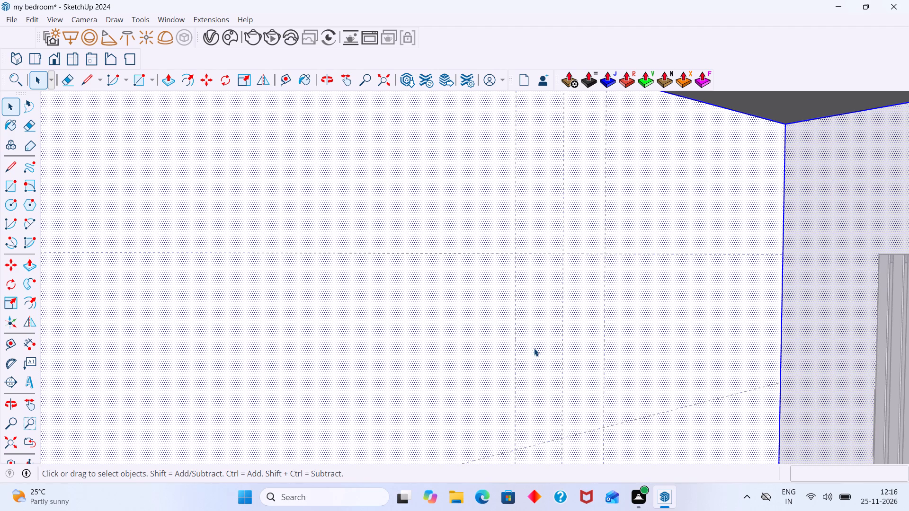
{"action": "key", "text": "r"}
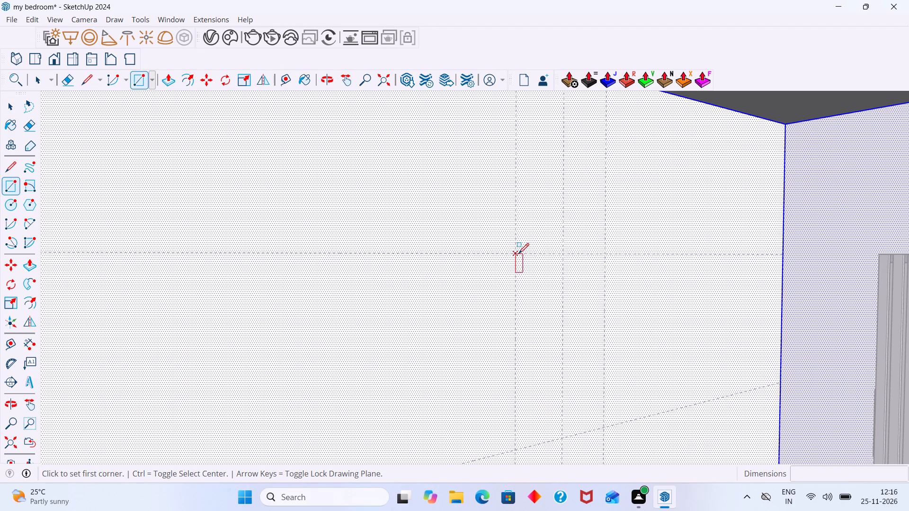
{"action": "left_click", "coordinate": [517, 253]}
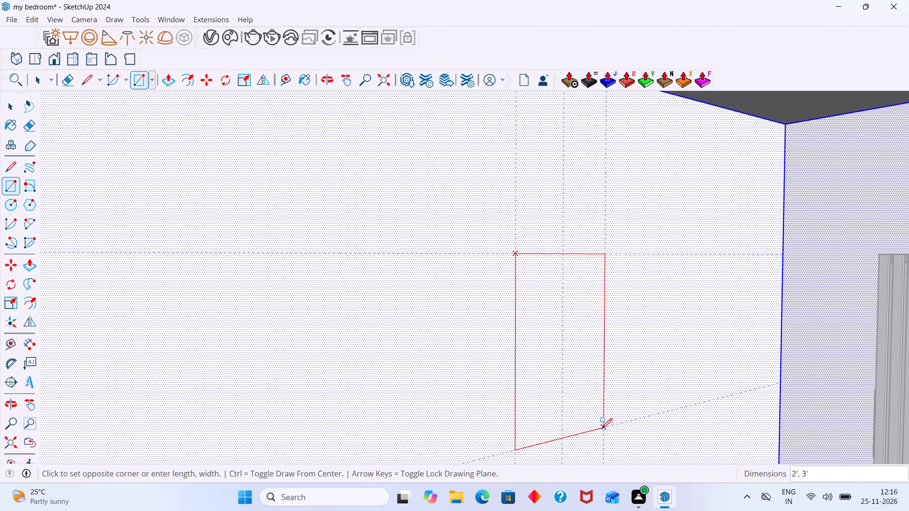
{"action": "left_click", "coordinate": [601, 429]}
{"action": "key", "text": "space"}
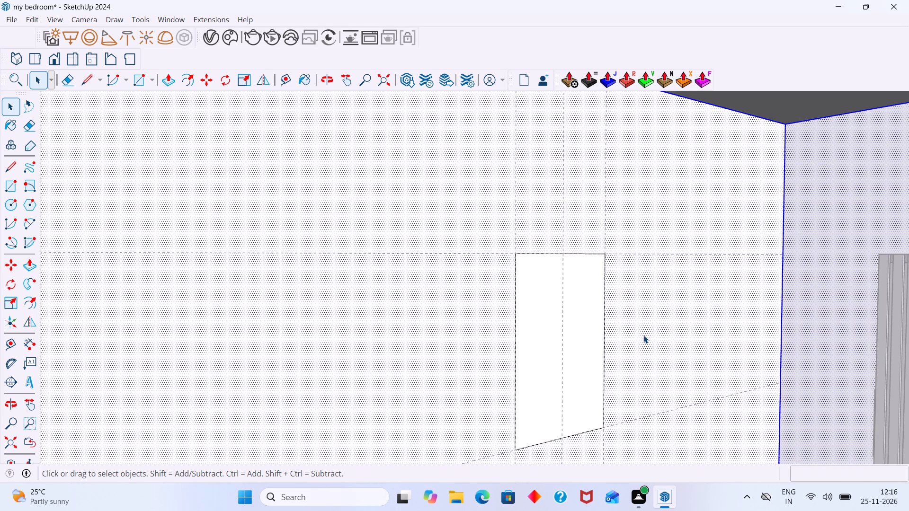
{"action": "scroll", "coordinate": [602, 295], "scroll_direction": "down", "scroll_amount": 11}
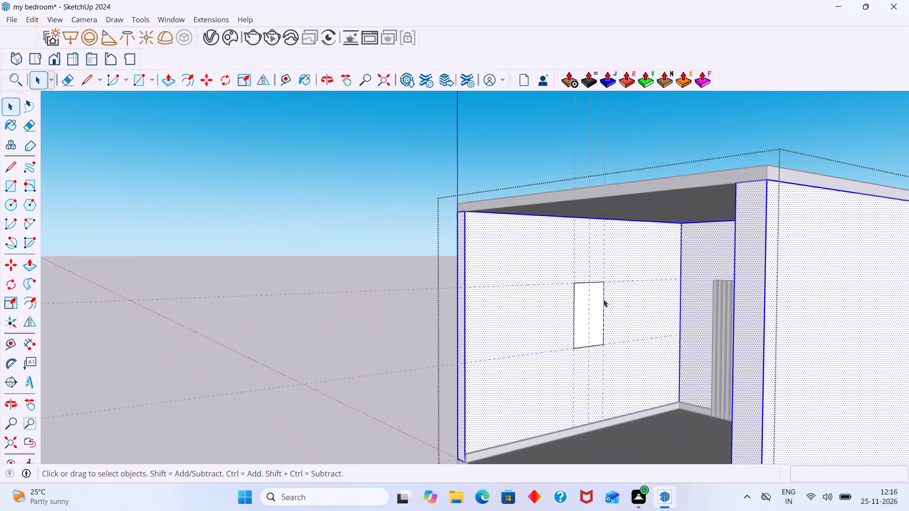
{"action": "left_click", "coordinate": [361, 259]}
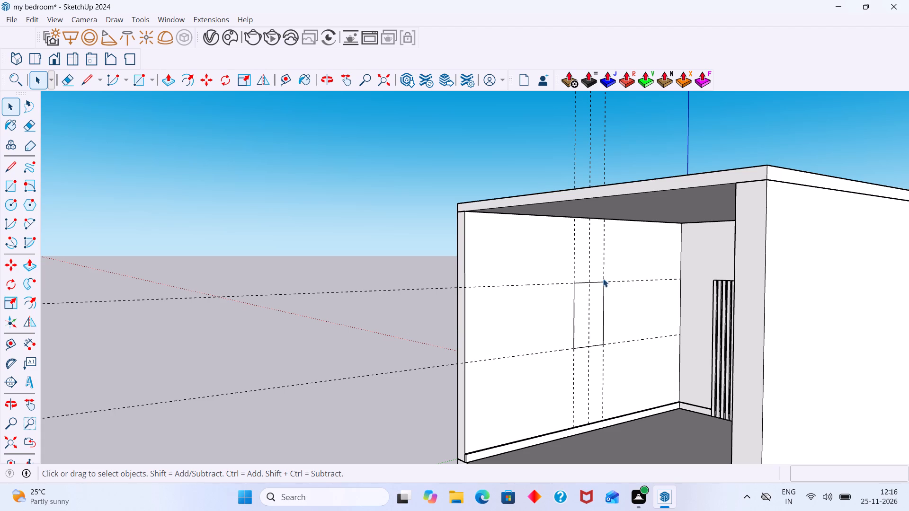
Examine the rectangle on the side wall from several angles and check how it sits within the wall group.
{"action": "scroll", "coordinate": [536, 309], "scroll_direction": "up", "scroll_amount": 6}
{"action": "scroll", "coordinate": [600, 290], "scroll_direction": "up", "scroll_amount": 12}
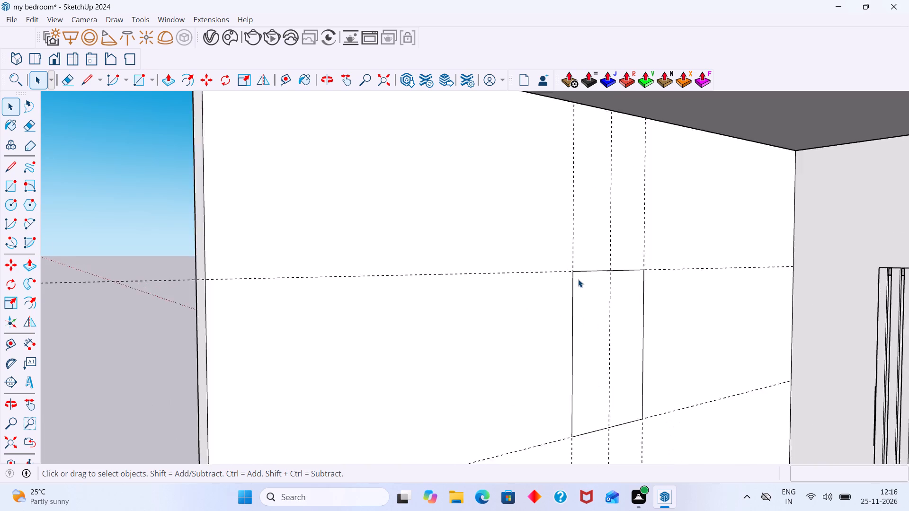
{"action": "scroll", "coordinate": [578, 279], "scroll_direction": "up", "scroll_amount": 6}
{"action": "middle_click_drag", "start_coordinate": [616, 303], "coordinate": [627, 335]}
{"action": "scroll", "coordinate": [626, 330], "scroll_direction": "up", "scroll_amount": 1}
{"action": "scroll", "coordinate": [626, 329], "scroll_direction": "down", "scroll_amount": 10}
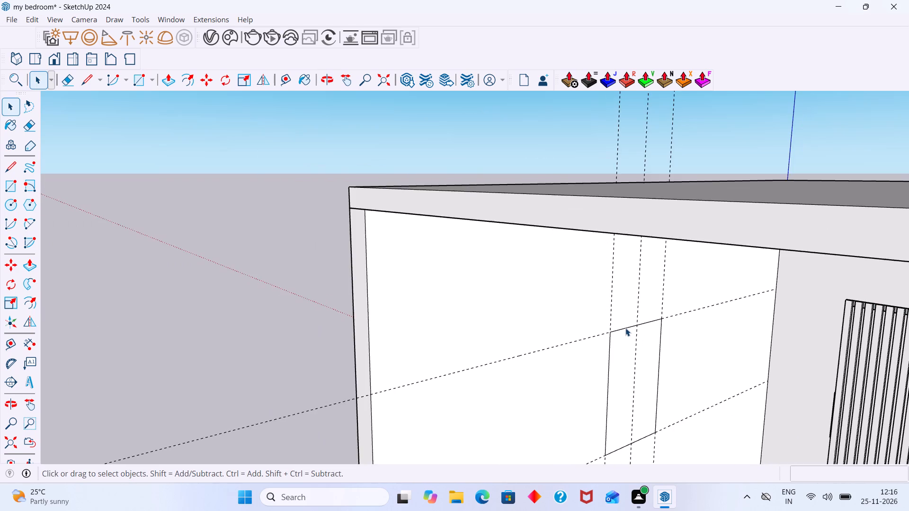
{"action": "middle_click_drag", "start_coordinate": [624, 327], "coordinate": [522, 298]}
{"action": "scroll", "coordinate": [564, 313], "scroll_direction": "down", "scroll_amount": 1}
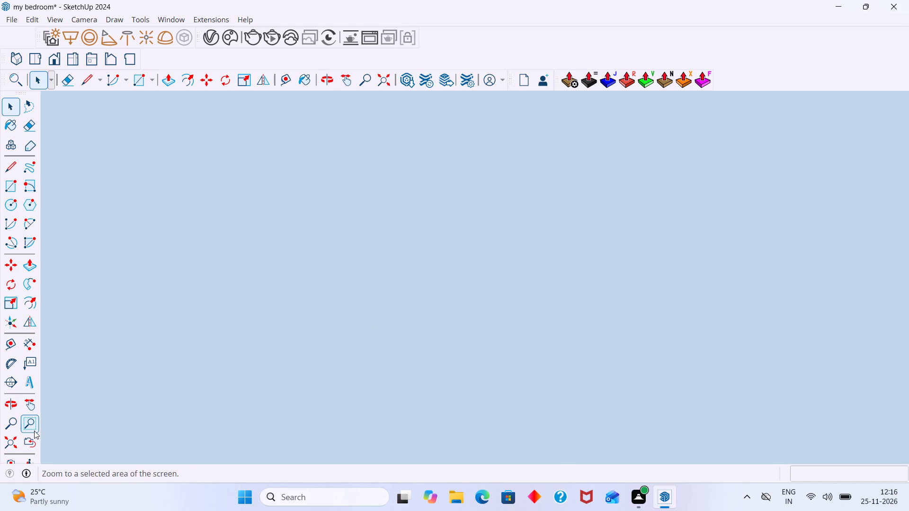
{"action": "left_click", "coordinate": [15, 443]}
{"action": "scroll", "coordinate": [380, 359], "scroll_direction": "up", "scroll_amount": 2}
{"action": "scroll", "coordinate": [388, 352], "scroll_direction": "up", "scroll_amount": 20}
{"action": "scroll", "coordinate": [388, 352], "scroll_direction": "up", "scroll_amount": 4}
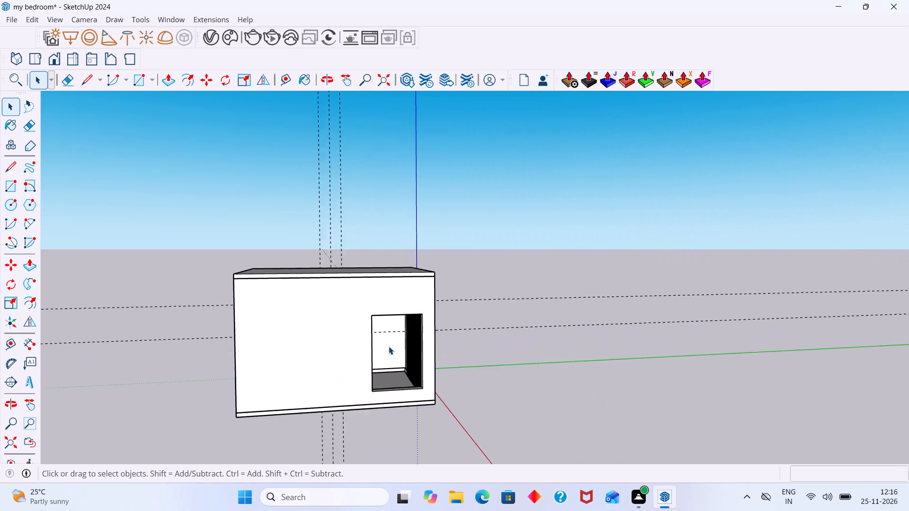
{"action": "scroll", "coordinate": [389, 346], "scroll_direction": "up", "scroll_amount": 2}
{"action": "middle_click_drag", "start_coordinate": [392, 347], "coordinate": [567, 350]}
{"action": "scroll", "coordinate": [223, 346], "scroll_direction": "up", "scroll_amount": 7}
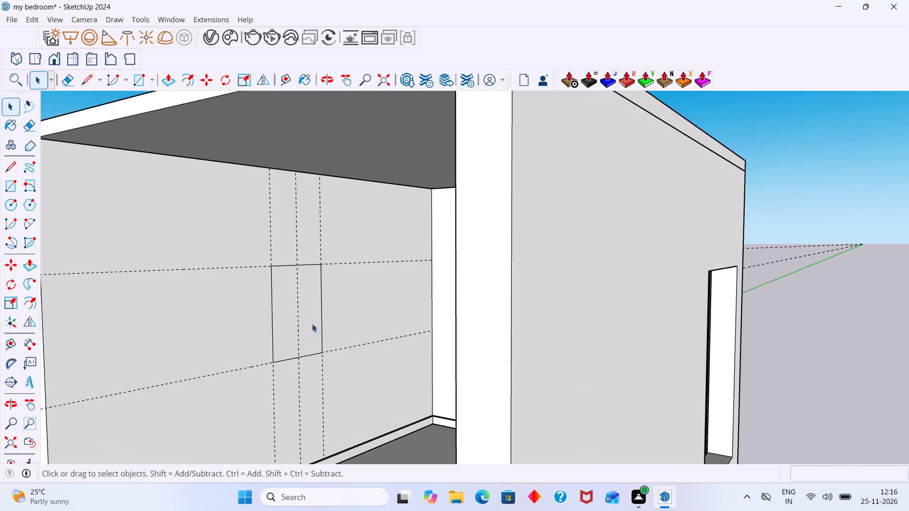
{"action": "scroll", "coordinate": [312, 324], "scroll_direction": "up", "scroll_amount": 2}
{"action": "scroll", "coordinate": [293, 323], "scroll_direction": "down", "scroll_amount": 6}
{"action": "middle_click_drag", "start_coordinate": [293, 324], "coordinate": [324, 292]}
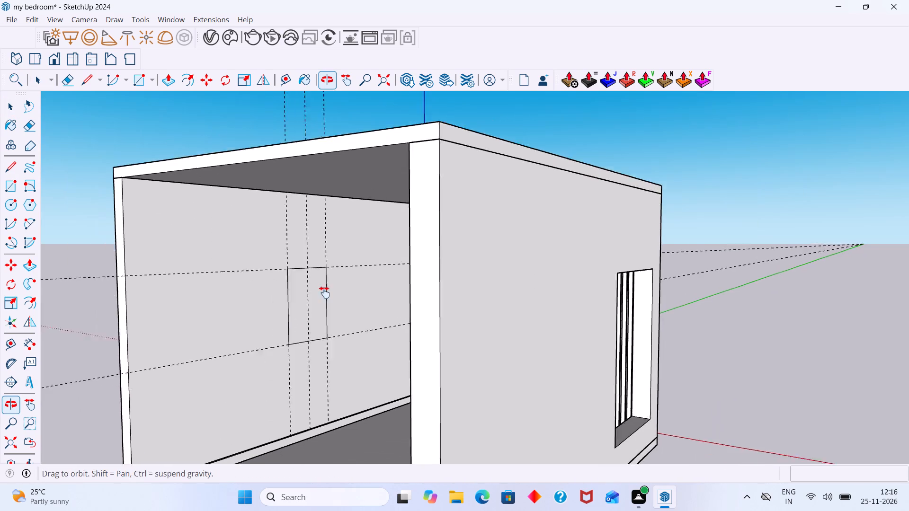
{"action": "middle_click_drag", "start_coordinate": [324, 292], "coordinate": [355, 271]}
{"action": "scroll", "coordinate": [342, 267], "scroll_direction": "up", "scroll_amount": 3}
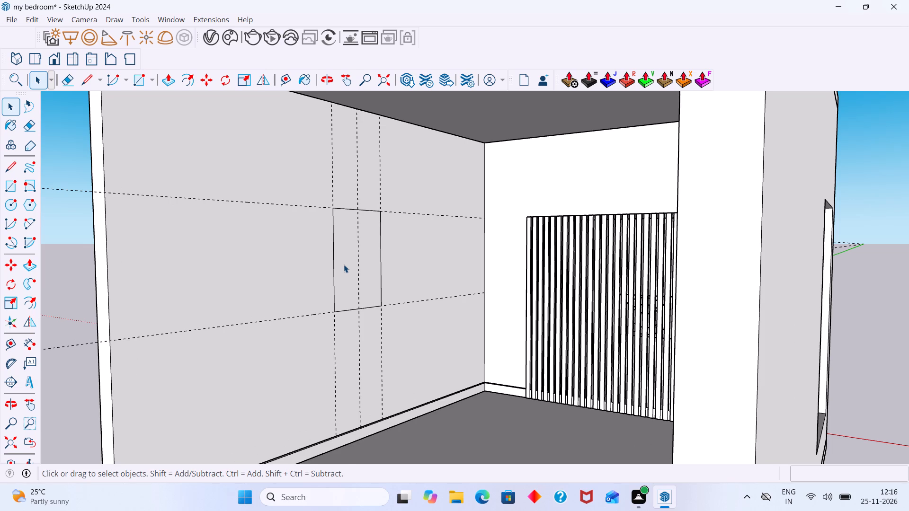
{"action": "scroll", "coordinate": [344, 264], "scroll_direction": "up", "scroll_amount": 1}
{"action": "double_click", "coordinate": [344, 259]}
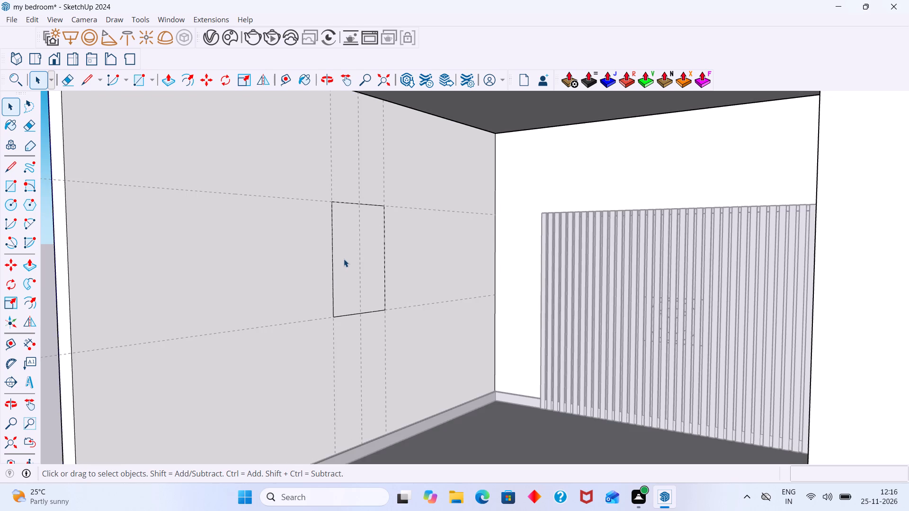
{"action": "left_click", "coordinate": [344, 260]}
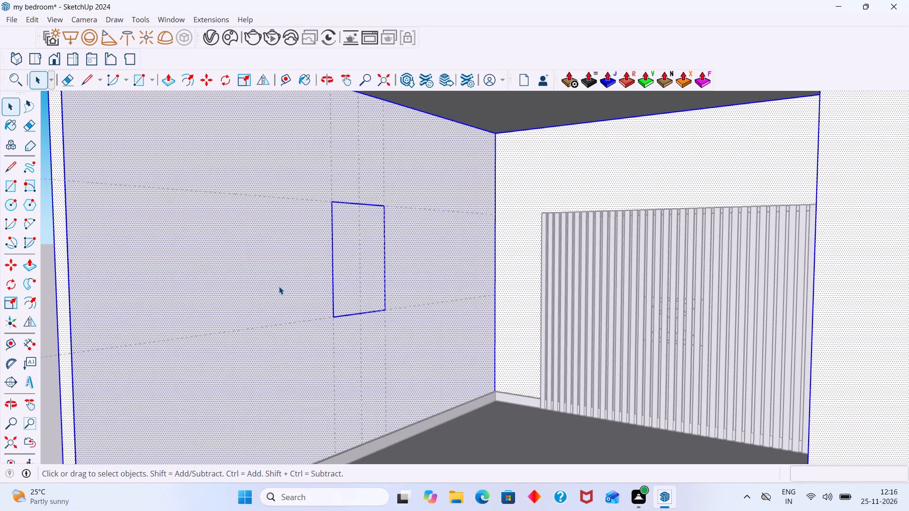
{"action": "scroll", "coordinate": [279, 286], "scroll_direction": "down", "scroll_amount": 7}
{"action": "left_click", "coordinate": [136, 274]}
Delete the middle vertical guide running through the rectangle on the side wall.
{"action": "scroll", "coordinate": [310, 272], "scroll_direction": "up", "scroll_amount": 3}
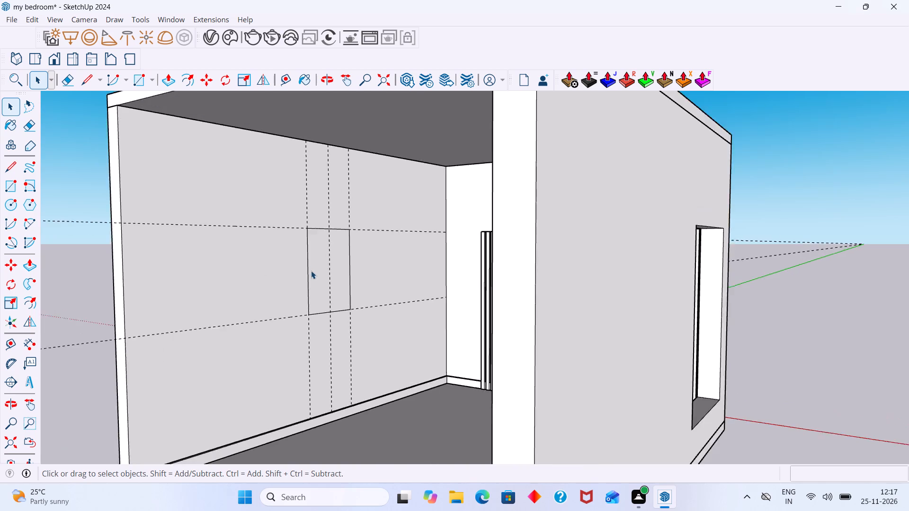
{"action": "scroll", "coordinate": [311, 271], "scroll_direction": "up", "scroll_amount": 5}
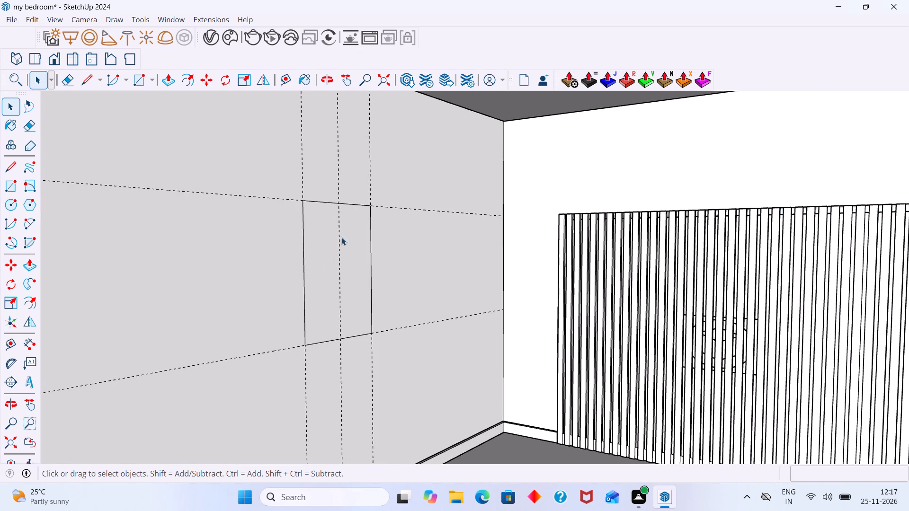
{"action": "left_click", "coordinate": [339, 245]}
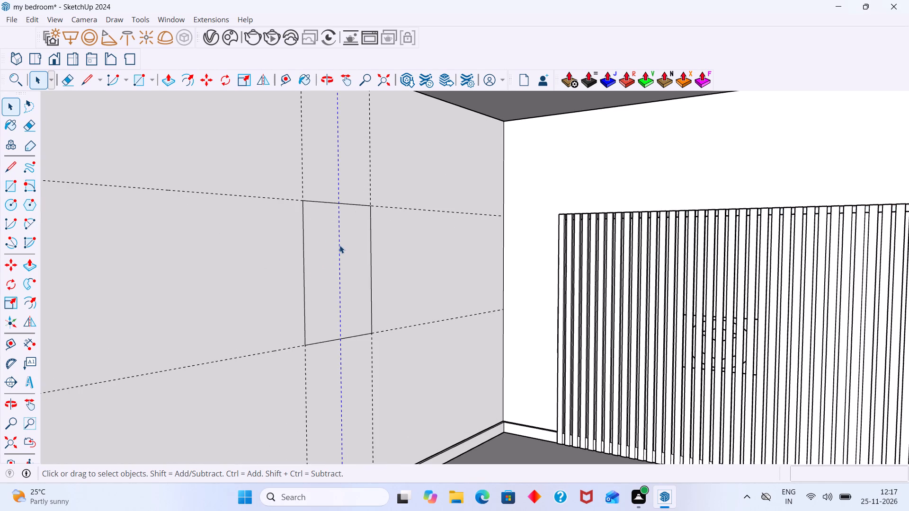
{"action": "key", "text": "Delete"}
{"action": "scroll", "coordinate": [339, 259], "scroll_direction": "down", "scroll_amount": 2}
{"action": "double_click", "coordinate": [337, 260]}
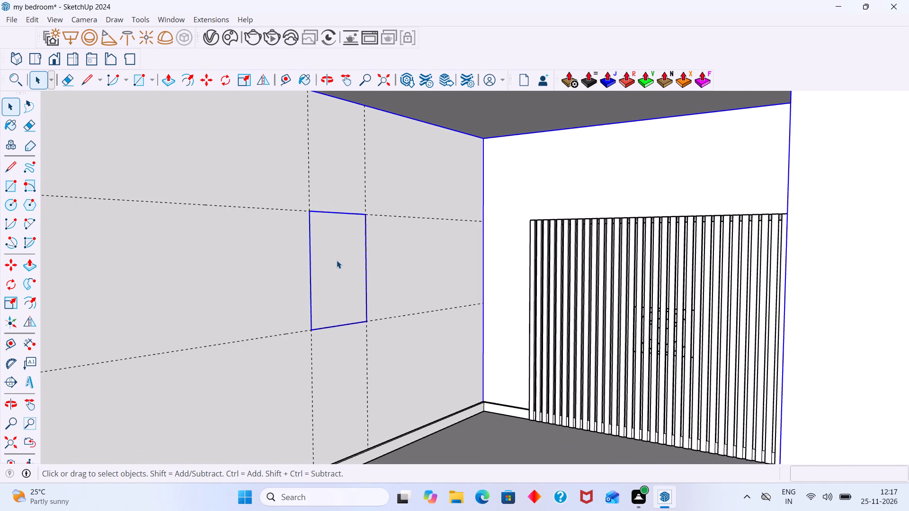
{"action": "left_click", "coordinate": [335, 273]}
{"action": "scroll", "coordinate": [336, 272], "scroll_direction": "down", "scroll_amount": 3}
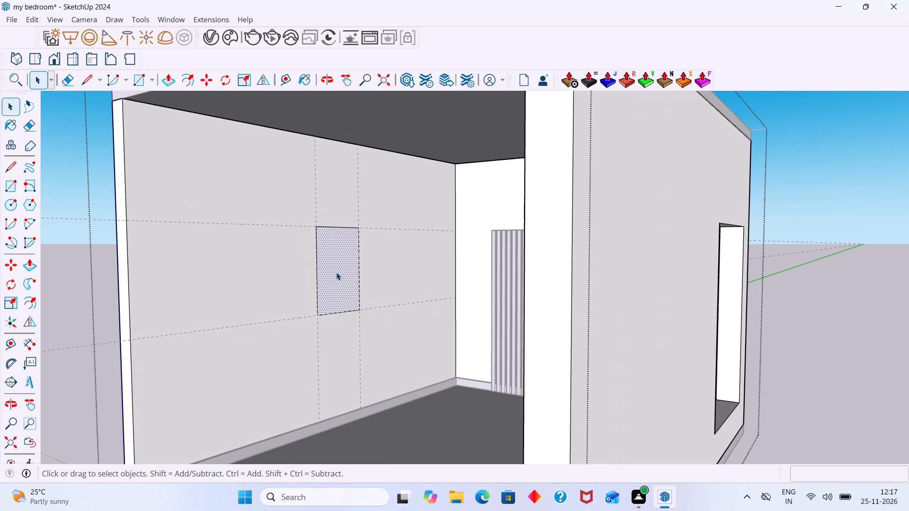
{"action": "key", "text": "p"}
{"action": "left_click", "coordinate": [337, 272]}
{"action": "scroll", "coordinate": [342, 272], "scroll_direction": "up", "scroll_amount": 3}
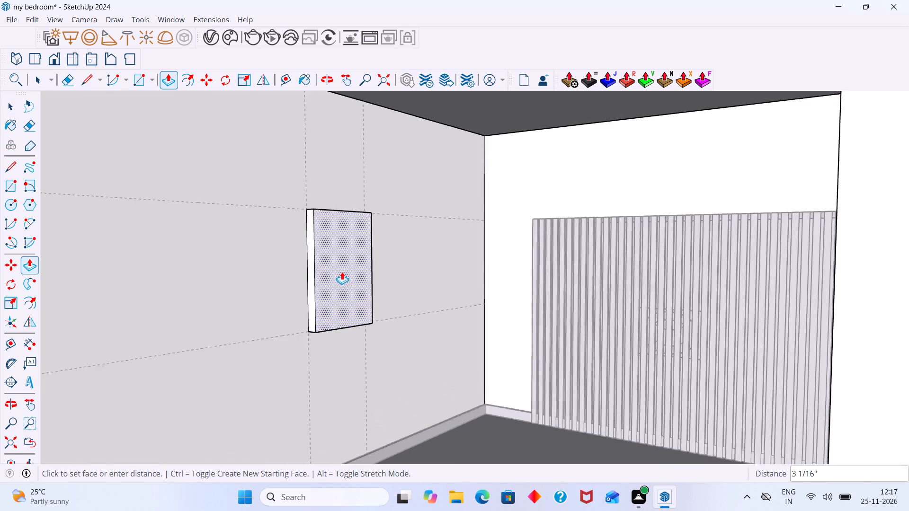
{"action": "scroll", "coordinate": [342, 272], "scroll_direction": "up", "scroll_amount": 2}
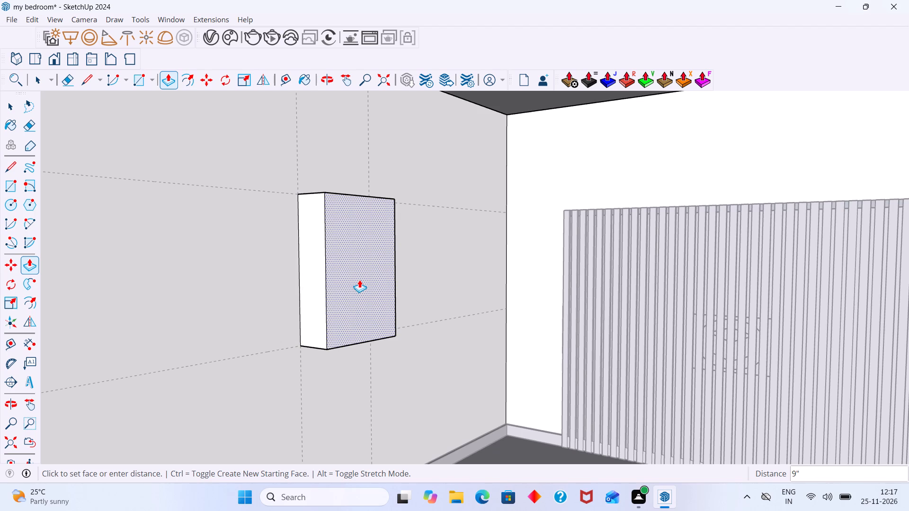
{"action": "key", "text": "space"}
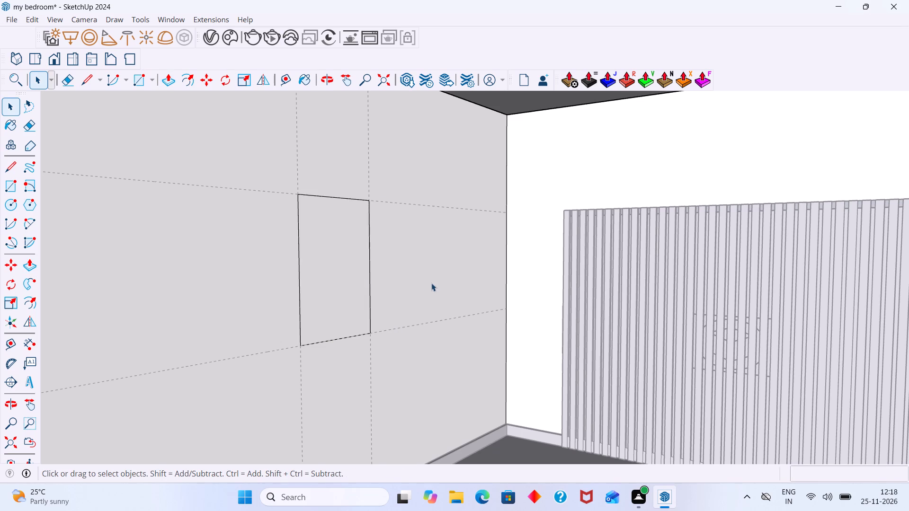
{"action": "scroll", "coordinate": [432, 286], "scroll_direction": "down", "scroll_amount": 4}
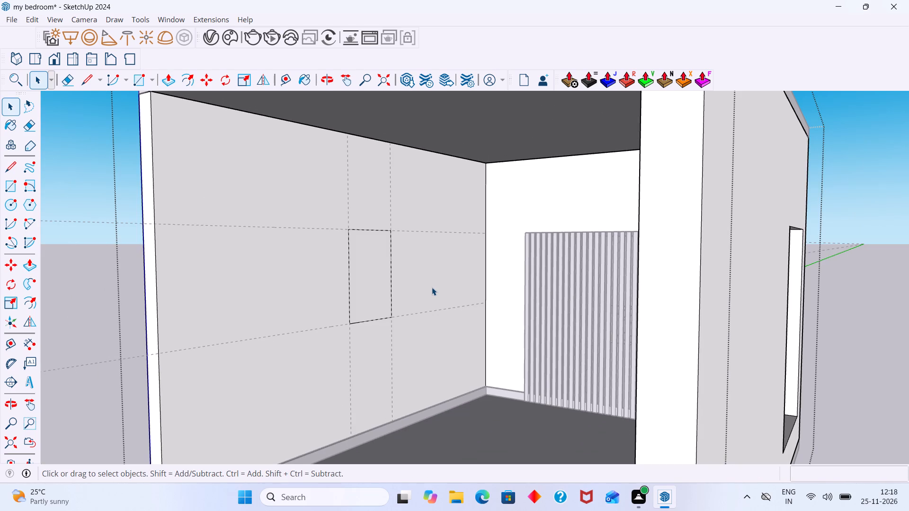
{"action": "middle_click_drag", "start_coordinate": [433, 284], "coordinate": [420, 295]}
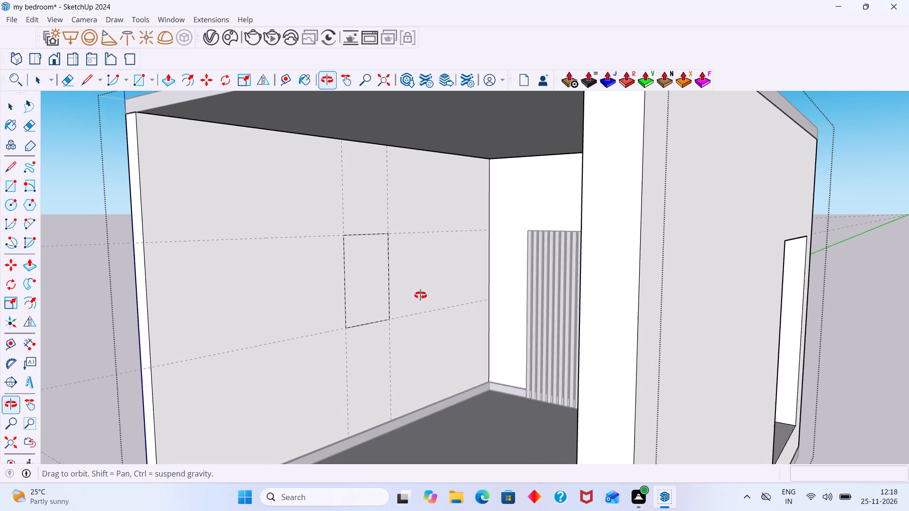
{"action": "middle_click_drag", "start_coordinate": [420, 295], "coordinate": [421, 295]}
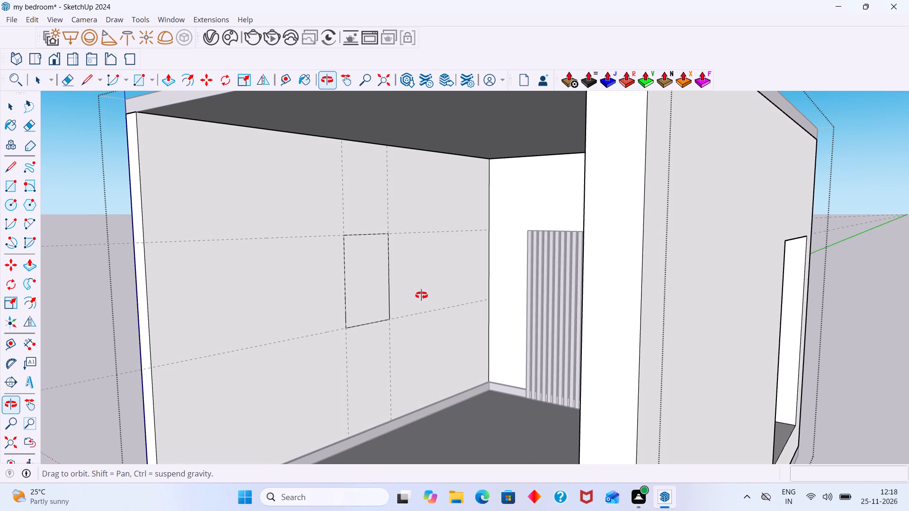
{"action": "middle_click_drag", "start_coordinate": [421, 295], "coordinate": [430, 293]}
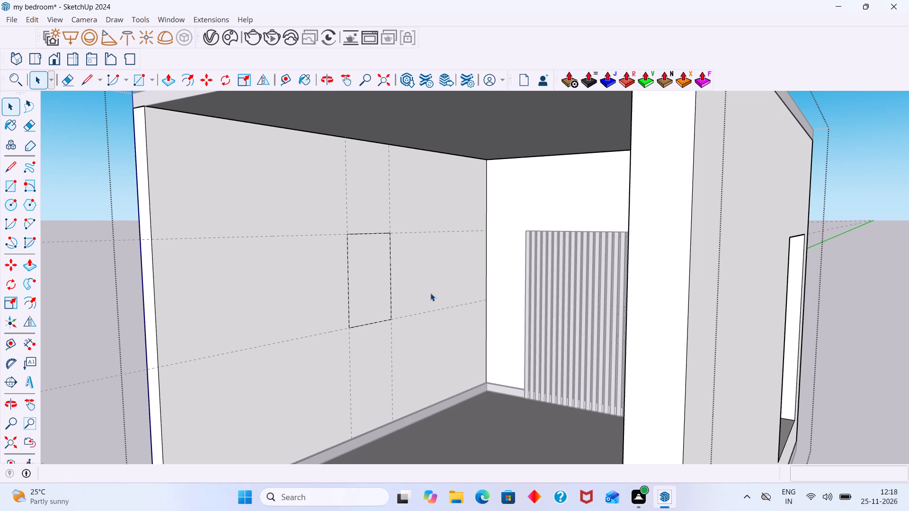
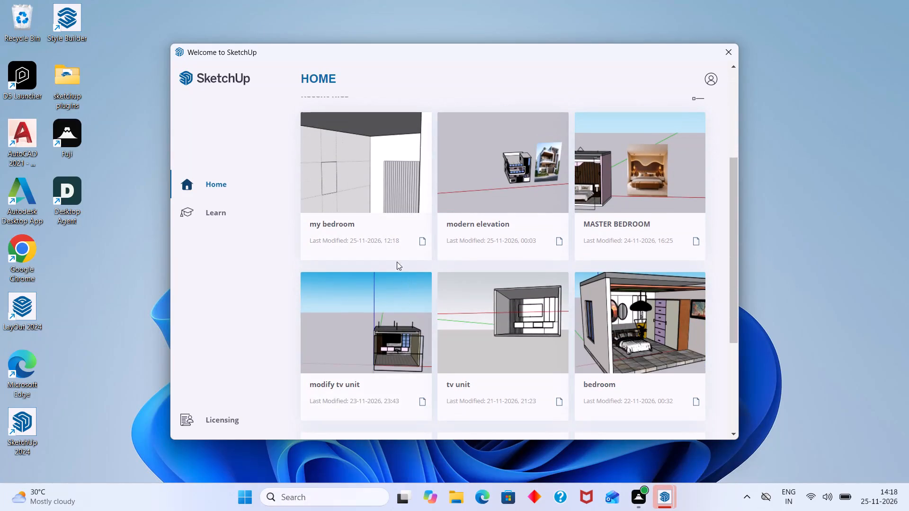
Open the recent file "my bedroom" from the SketchUp welcome window.
{"action": "scroll", "coordinate": [383, 222], "scroll_direction": "up", "scroll_amount": 2}
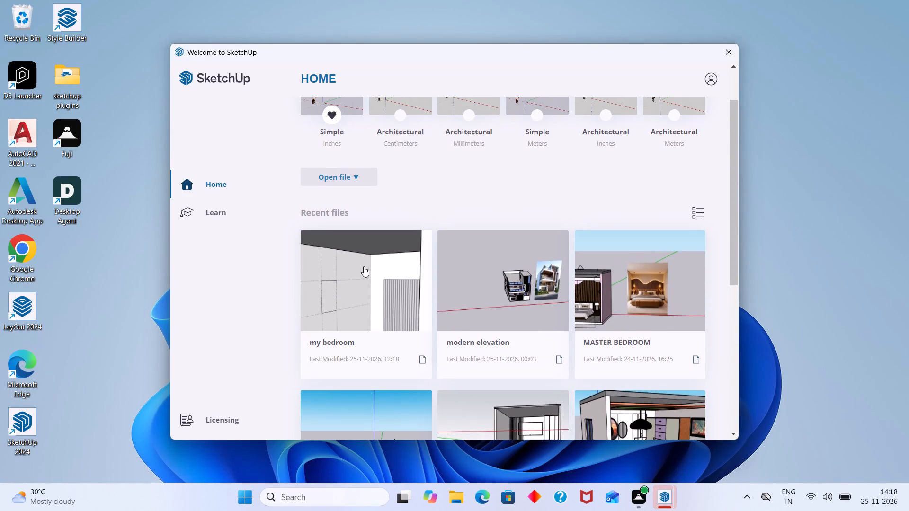
{"action": "double_click", "coordinate": [363, 268]}
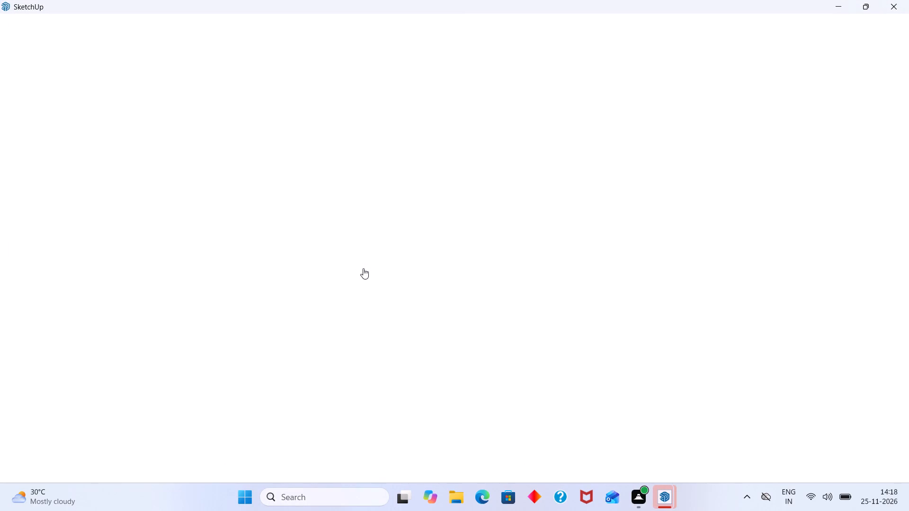
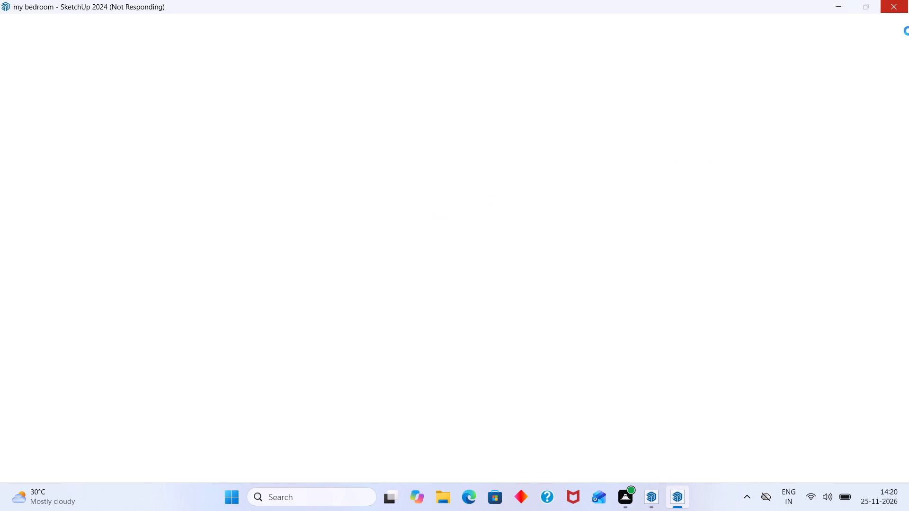
Open the taskbar options for the unresponsive "my bedroom" SketchUp window.
{"action": "right_click", "coordinate": [675, 502]}
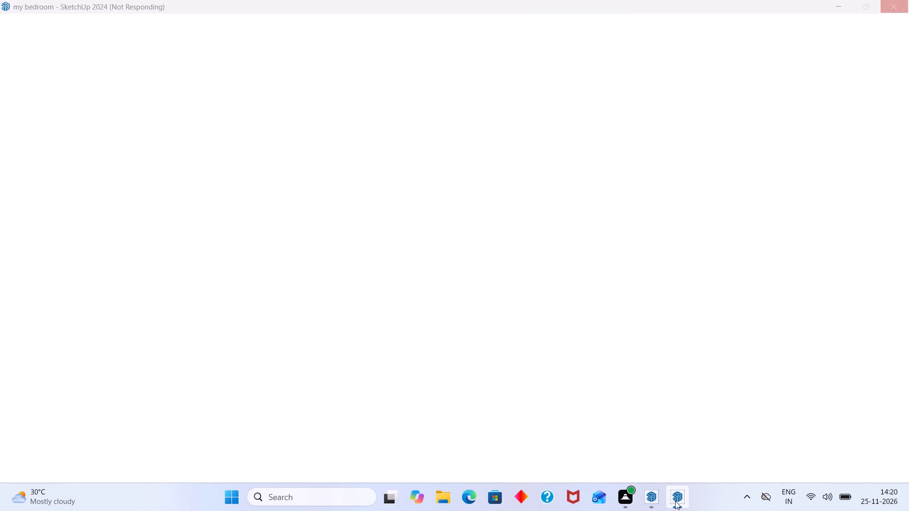
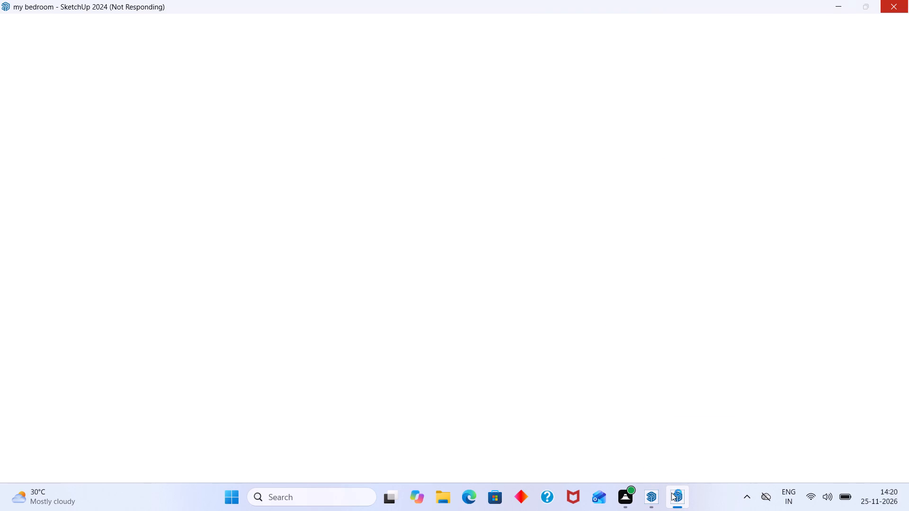
Open the taskbar window options again for the unresponsive "my bedroom" SketchUp window.
{"action": "right_click", "coordinate": [672, 495]}
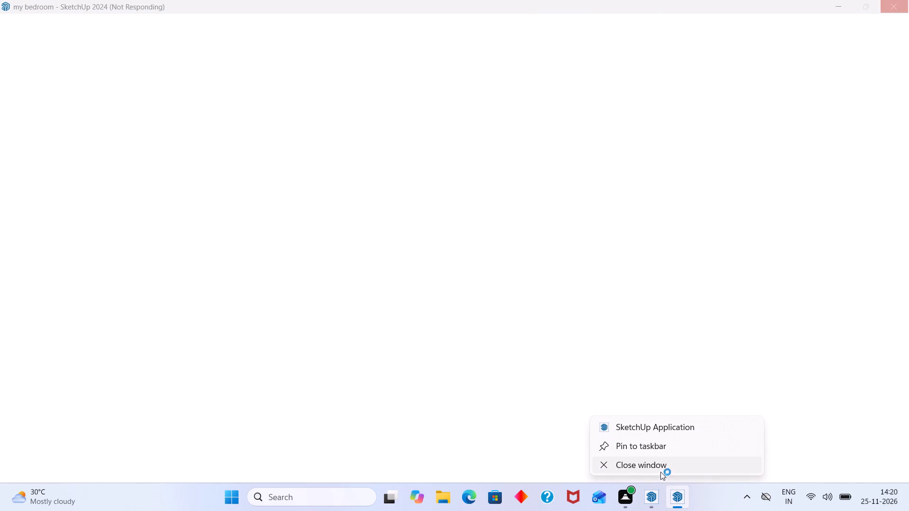
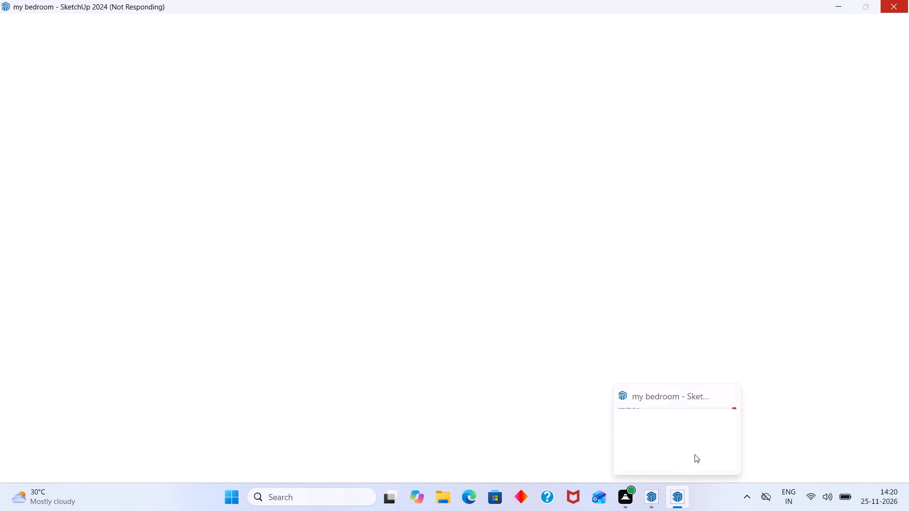
Close the unresponsive "my bedroom" SketchUp window, choosing to close the program instead of waiting for it to respond.
{"action": "right_click", "coordinate": [680, 494]}
{"action": "left_click", "coordinate": [677, 472]}
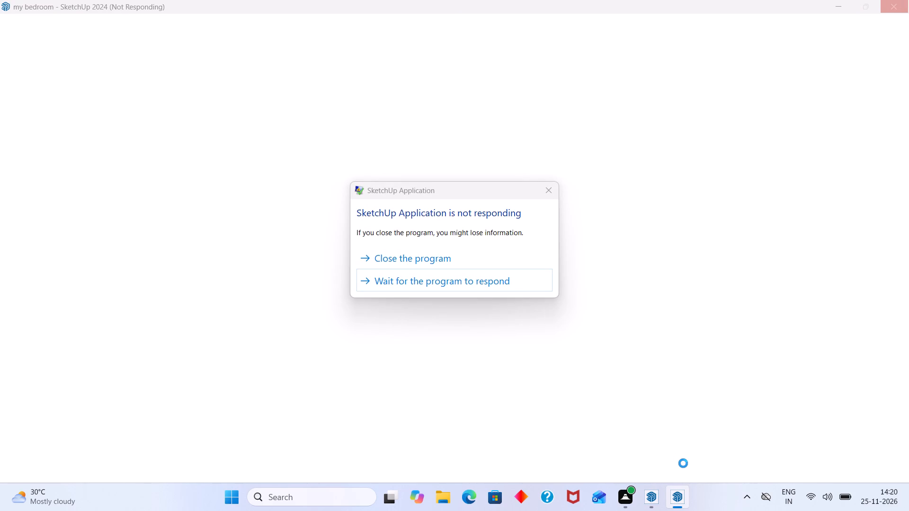
{"action": "left_click", "coordinate": [428, 264]}
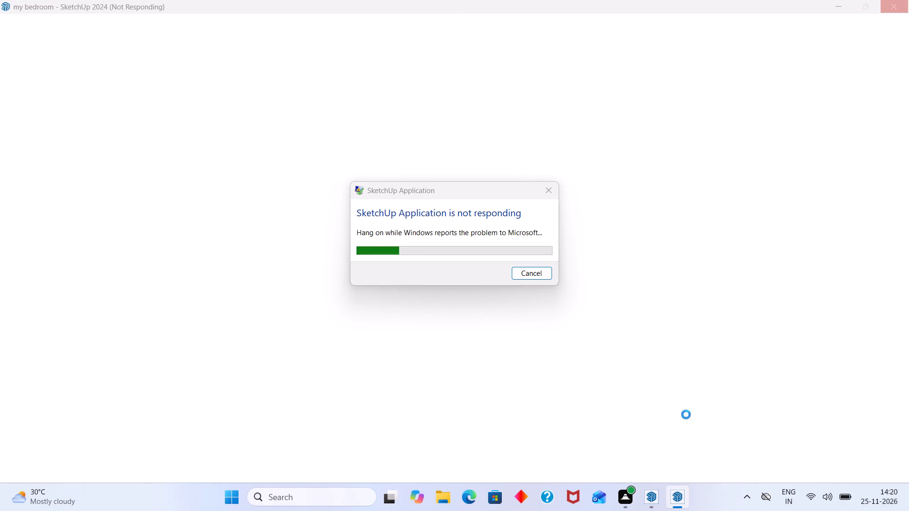
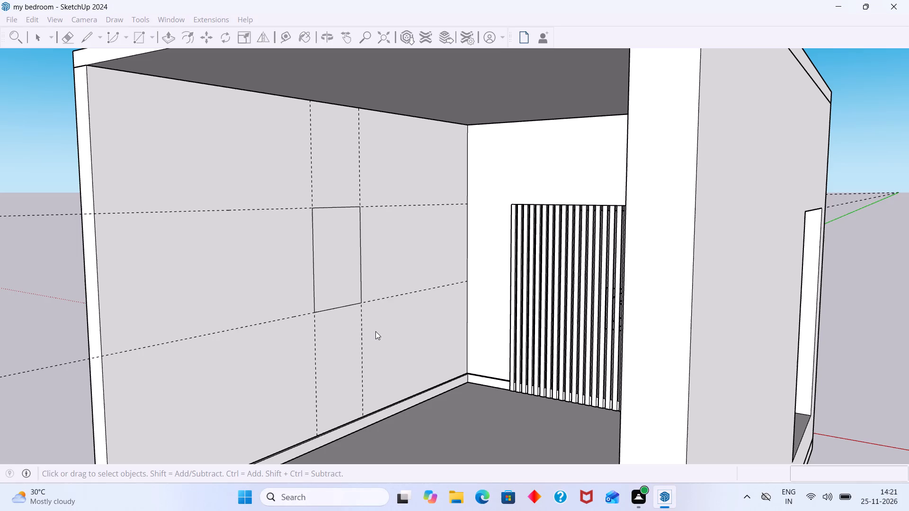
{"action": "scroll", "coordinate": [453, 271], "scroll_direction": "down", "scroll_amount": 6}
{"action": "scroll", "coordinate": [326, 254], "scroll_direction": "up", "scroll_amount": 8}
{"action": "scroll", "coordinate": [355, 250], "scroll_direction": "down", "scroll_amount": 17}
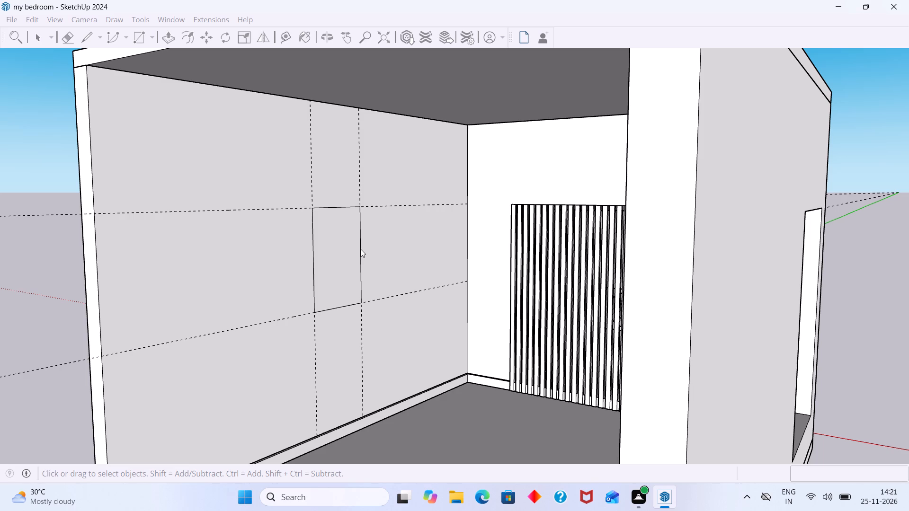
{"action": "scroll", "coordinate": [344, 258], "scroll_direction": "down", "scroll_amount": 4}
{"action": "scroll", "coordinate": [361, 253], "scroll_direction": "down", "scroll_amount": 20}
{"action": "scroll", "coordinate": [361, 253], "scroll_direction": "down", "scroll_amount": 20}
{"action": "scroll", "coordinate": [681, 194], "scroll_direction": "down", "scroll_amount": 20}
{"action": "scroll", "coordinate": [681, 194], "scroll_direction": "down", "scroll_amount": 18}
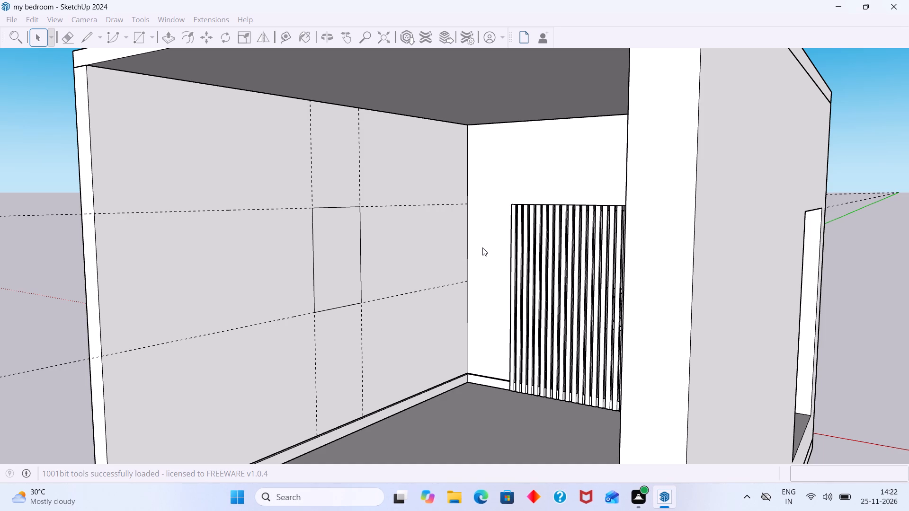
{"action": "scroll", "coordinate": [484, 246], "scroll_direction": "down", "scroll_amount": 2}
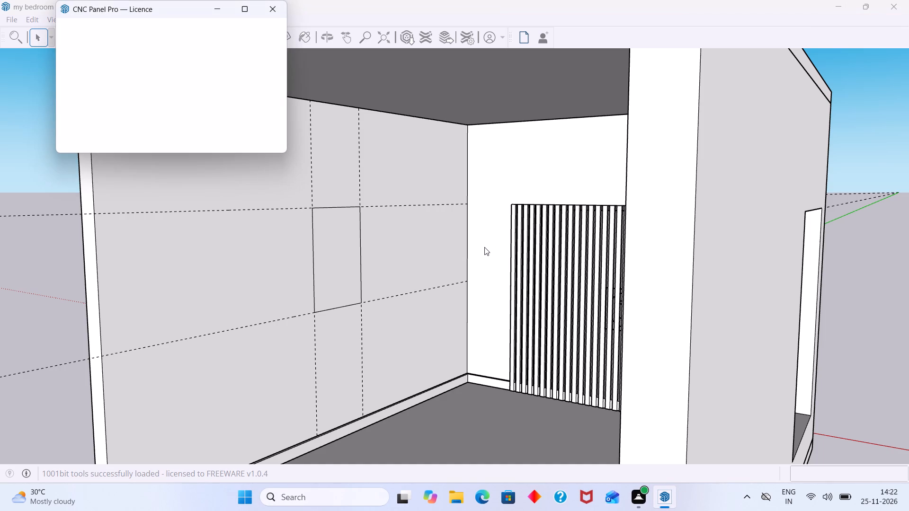
Close the CNC Panel Pro licence window and ignore the extension update notice.
{"action": "left_click", "coordinate": [551, 90]}
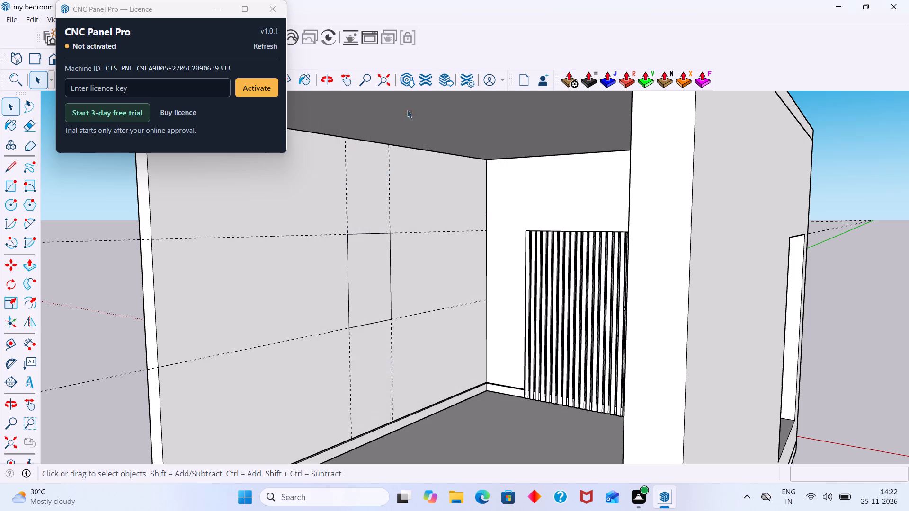
{"action": "left_click", "coordinate": [273, 6]}
{"action": "scroll", "coordinate": [615, 287], "scroll_direction": "down", "scroll_amount": 2}
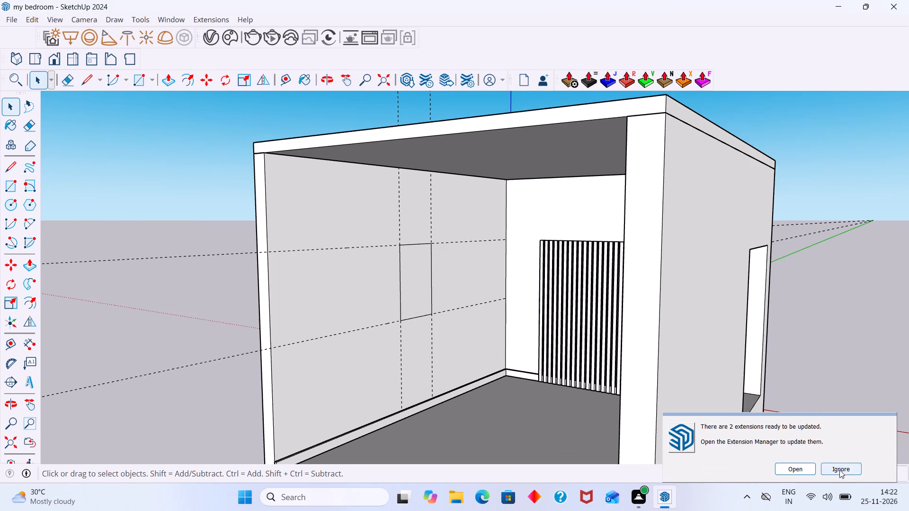
{"action": "left_click", "coordinate": [840, 469]}
Group the rectangle's face and edges on the bedroom's side wall, separate from the rest of the wall.
{"action": "scroll", "coordinate": [394, 227], "scroll_direction": "down", "scroll_amount": 8}
{"action": "middle_click_drag", "start_coordinate": [398, 251], "coordinate": [543, 284]}
{"action": "middle_click_drag", "start_coordinate": [447, 277], "coordinate": [325, 277]}
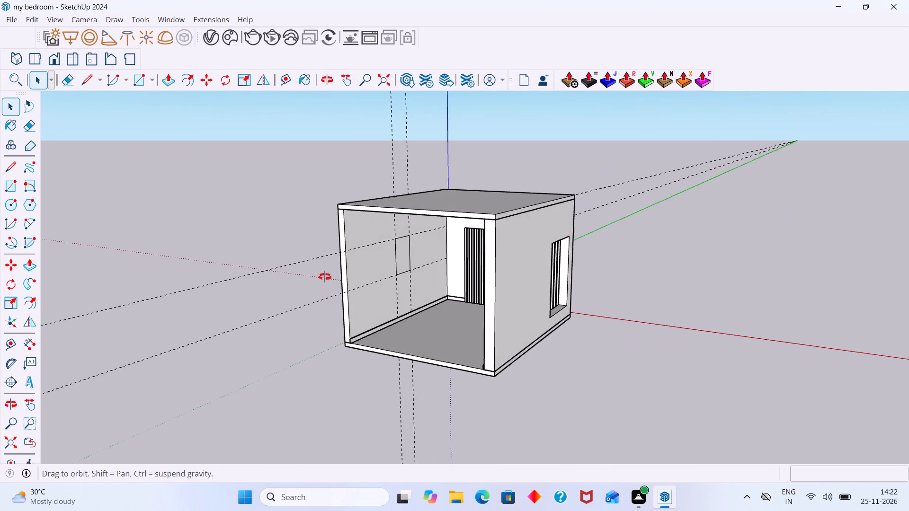
{"action": "middle_click_drag", "start_coordinate": [325, 277], "coordinate": [325, 275]}
{"action": "scroll", "coordinate": [412, 260], "scroll_direction": "up", "scroll_amount": 15}
{"action": "triple_click", "coordinate": [384, 257]}
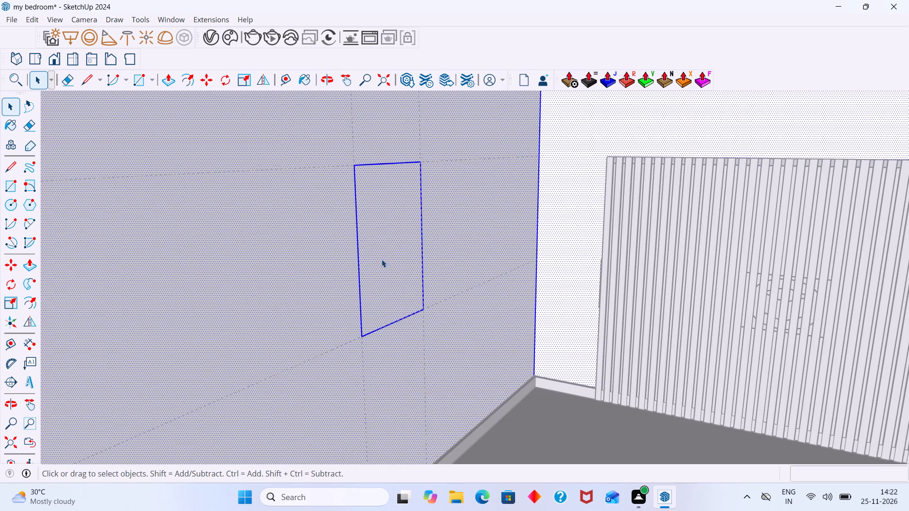
{"action": "double_click", "coordinate": [382, 259]}
{"action": "right_click", "coordinate": [383, 260]}
{"action": "left_click", "coordinate": [420, 115]}
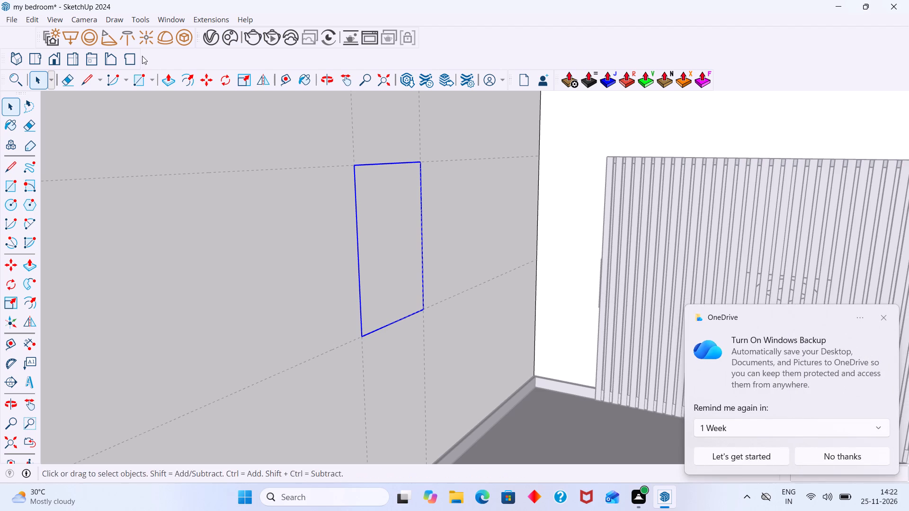
Open the rectangle's group on the side wall and Push/Pull its face out 2".
{"action": "double_click", "coordinate": [382, 247]}
{"action": "double_click", "coordinate": [382, 247]}
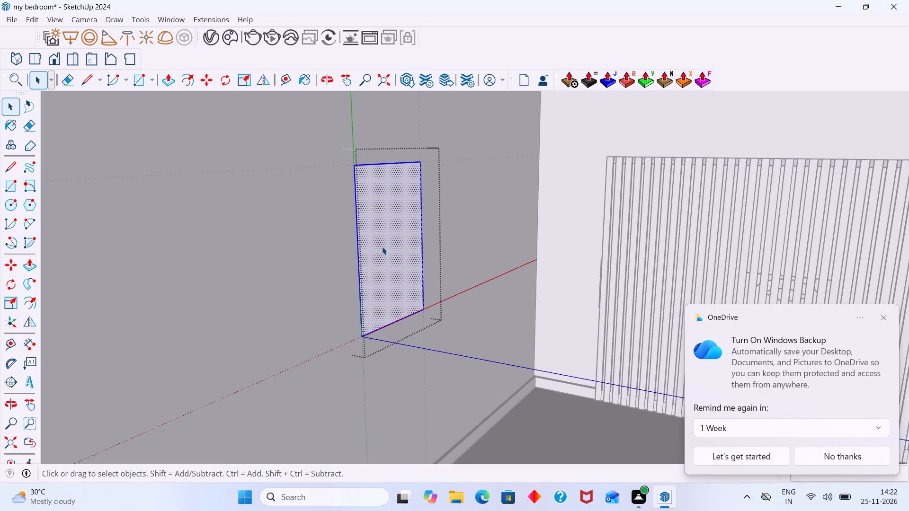
{"action": "key", "text": "p"}
{"action": "left_click", "coordinate": [382, 247]}
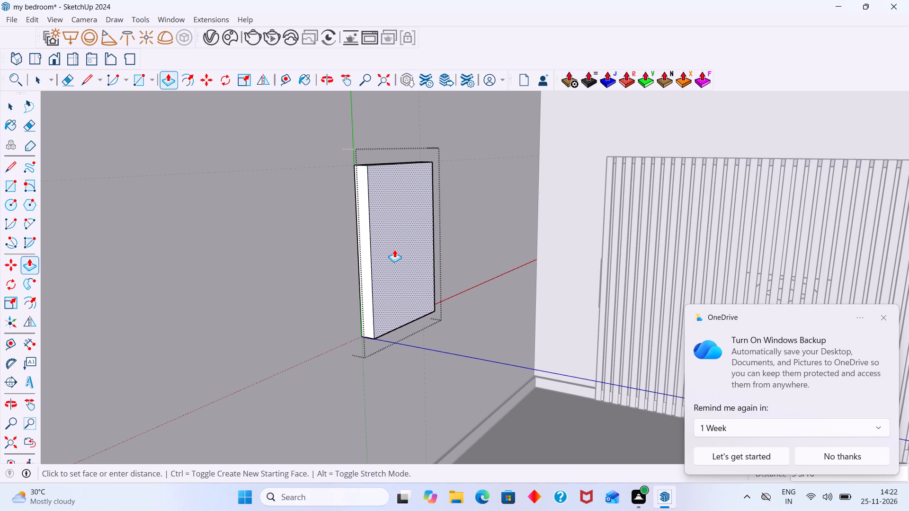
{"action": "type", "text": "2\""}
{"action": "key", "text": "Return"}
{"action": "key", "text": "space"}
{"action": "scroll", "coordinate": [394, 249], "scroll_direction": "down", "scroll_amount": 2}
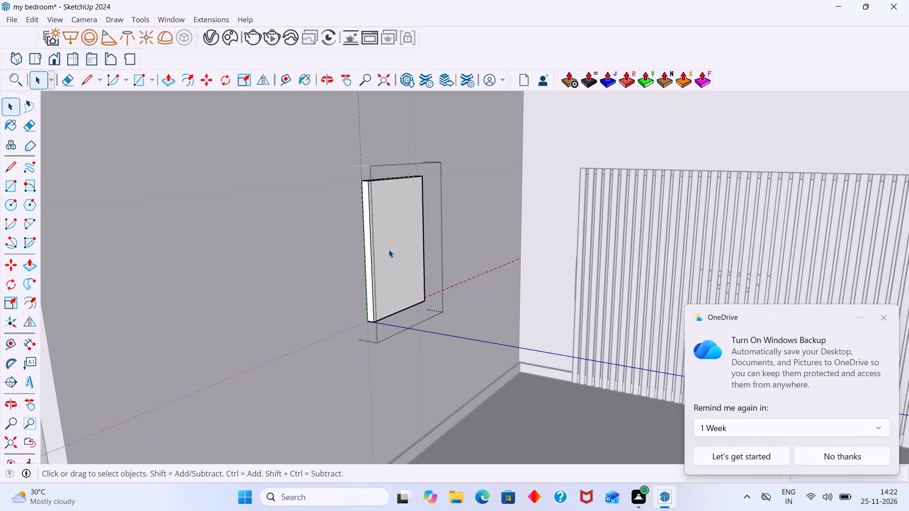
Offset the outline of the panel's front face 1" inward.
{"action": "double_click", "coordinate": [389, 249]}
{"action": "scroll", "coordinate": [388, 249], "scroll_direction": "up", "scroll_amount": 3}
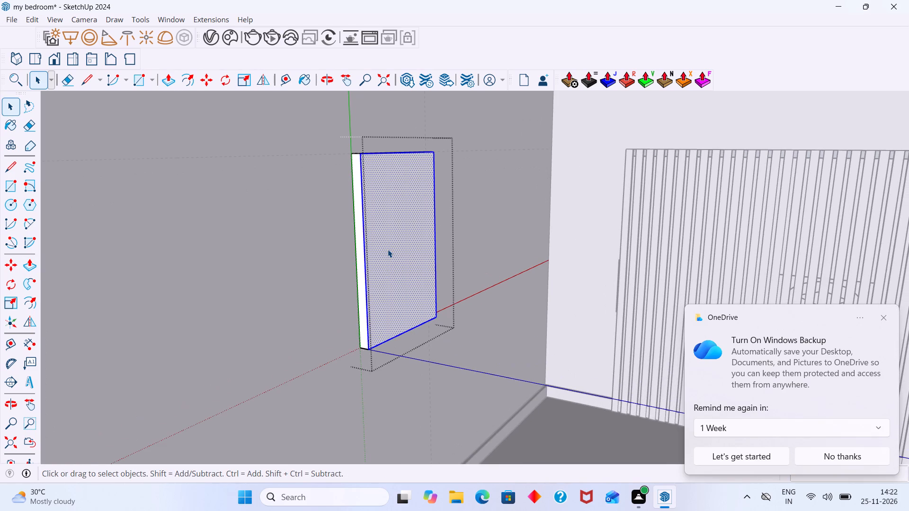
{"action": "key", "text": "f"}
{"action": "left_click", "coordinate": [354, 239]}
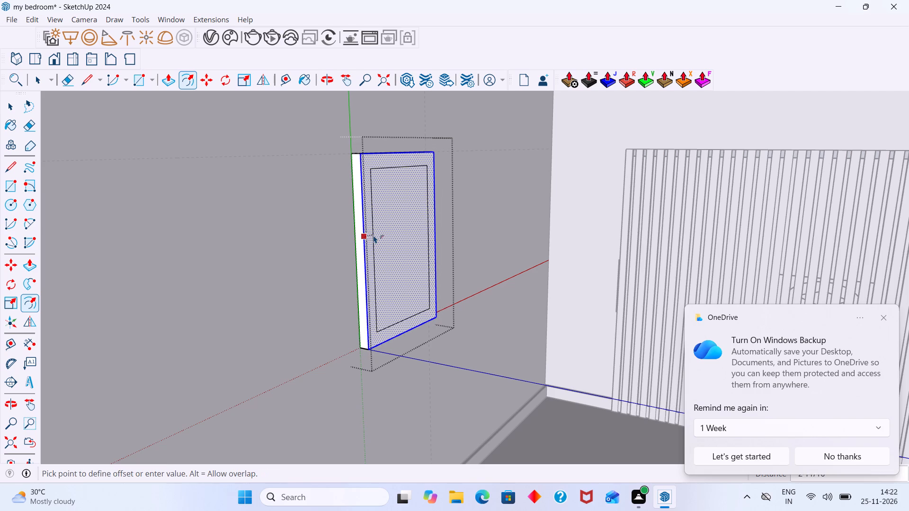
{"action": "scroll", "coordinate": [374, 235], "scroll_direction": "up", "scroll_amount": 2}
{"action": "type", "text": "1\""}
{"action": "key", "text": "Return"}
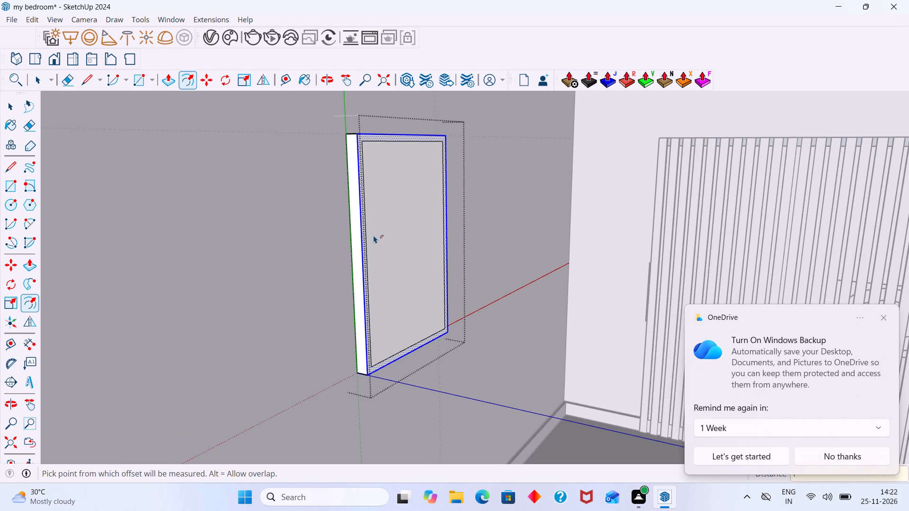
{"action": "key", "text": "space"}
Push the panel's inner face in 1" to form a raised frame and exit the nested group editing.
{"action": "left_click", "coordinate": [396, 229]}
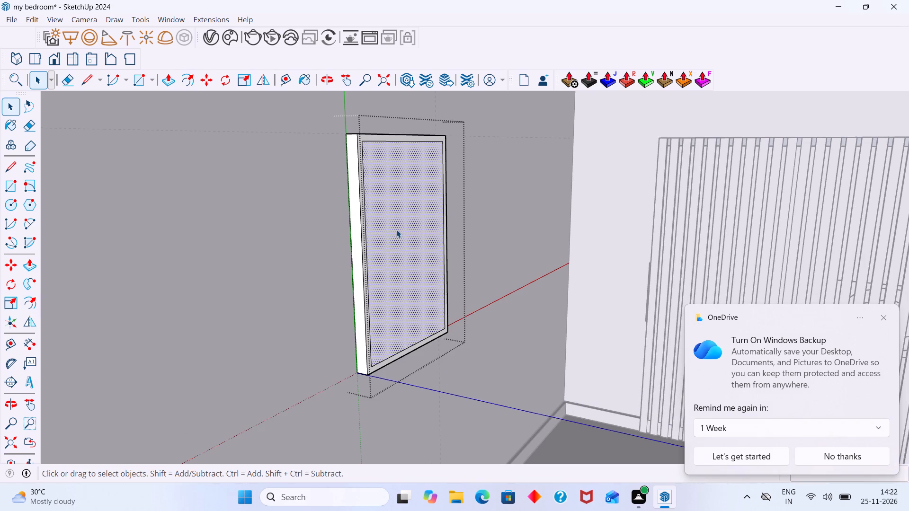
{"action": "key", "text": "p"}
{"action": "left_click", "coordinate": [396, 229]}
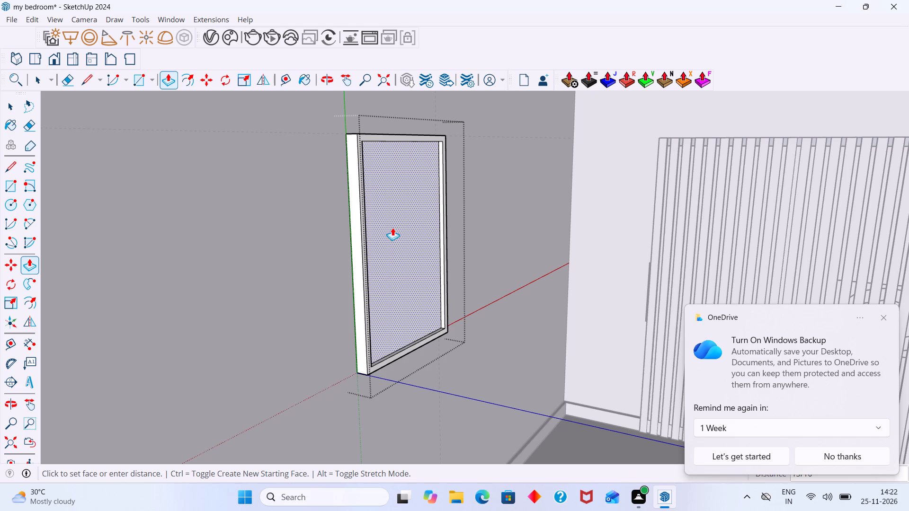
{"action": "type", "text": "1\""}
{"action": "key", "text": "Return"}
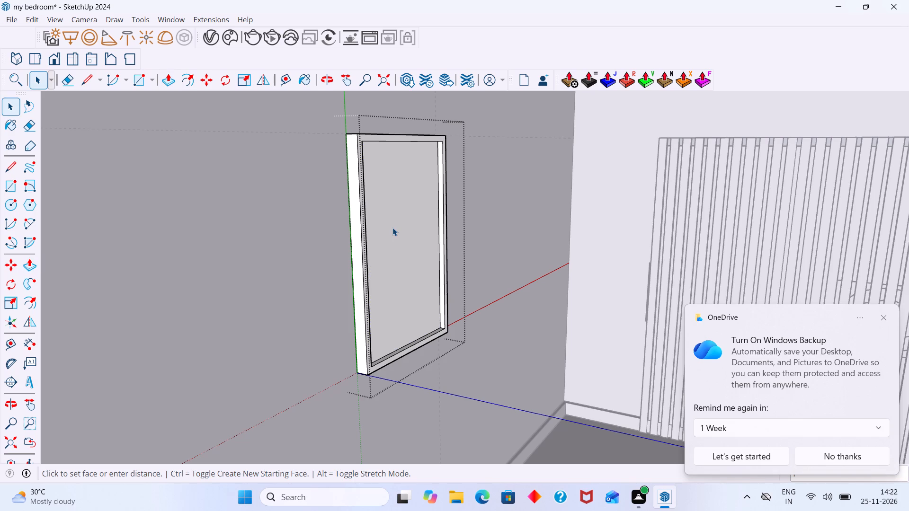
{"action": "key", "text": "space"}
{"action": "scroll", "coordinate": [426, 199], "scroll_direction": "down", "scroll_amount": 18}
{"action": "left_click", "coordinate": [248, 143]}
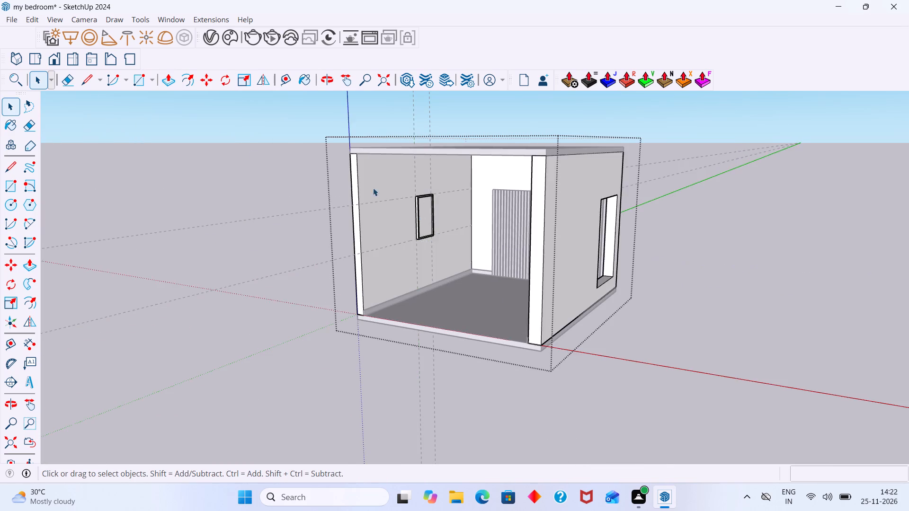
{"action": "scroll", "coordinate": [457, 203], "scroll_direction": "up", "scroll_amount": 11}
{"action": "scroll", "coordinate": [407, 194], "scroll_direction": "down", "scroll_amount": 17}
{"action": "left_click", "coordinate": [766, 205]}
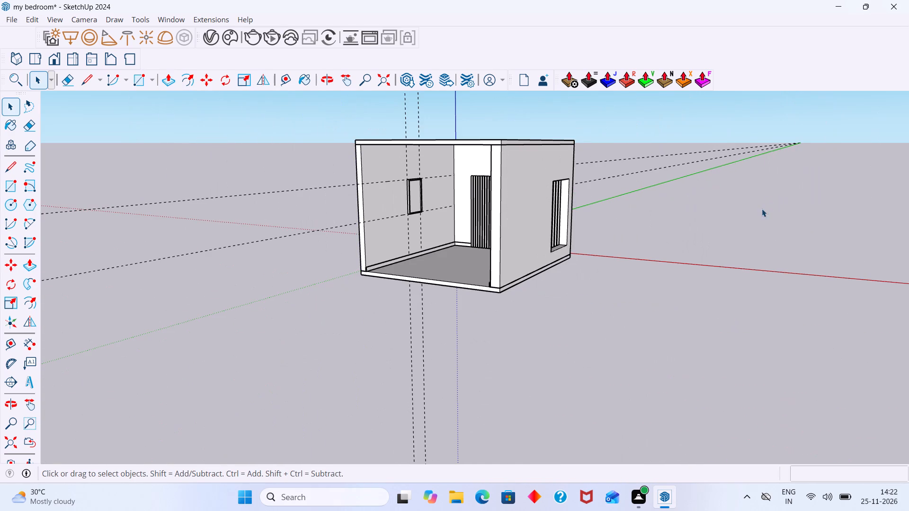
Erase the four construction guides that cross at the framed panel.
{"action": "key", "text": "e"}
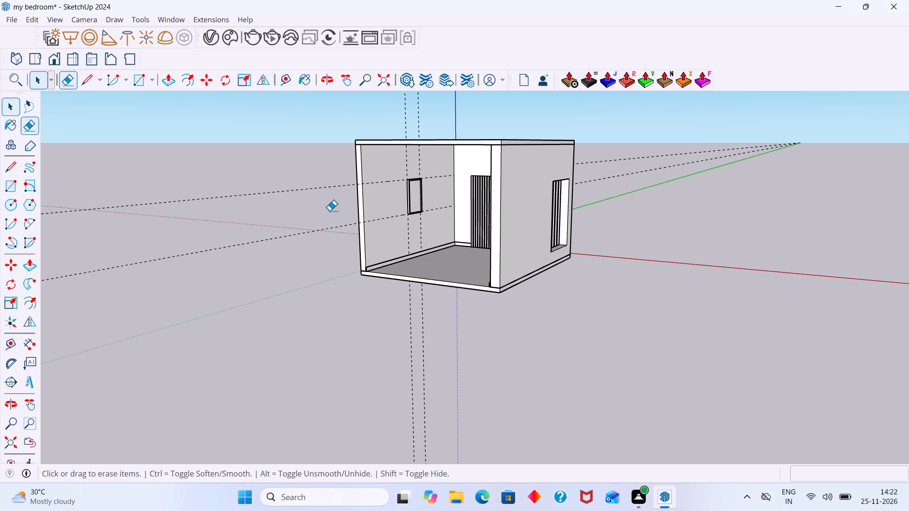
{"action": "left_click_drag", "start_coordinate": [229, 157], "coordinate": [243, 273]}
{"action": "left_click_drag", "start_coordinate": [446, 118], "coordinate": [396, 118]}
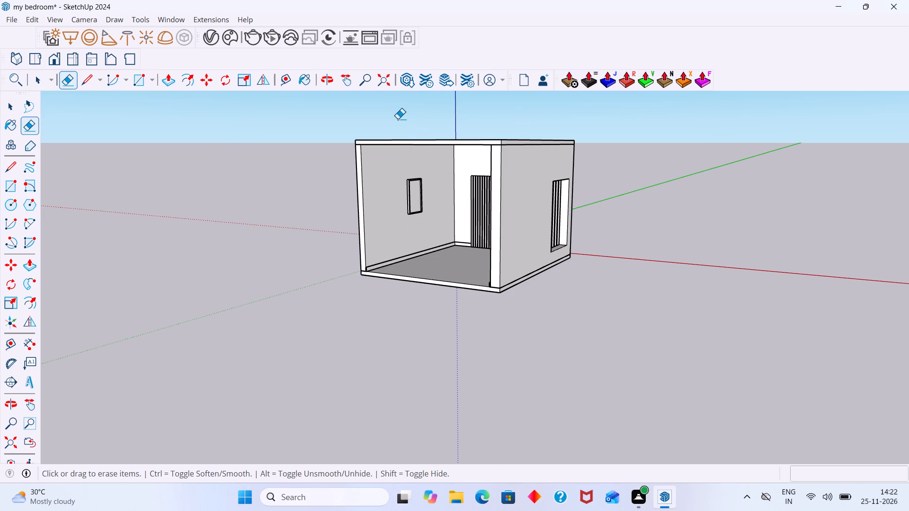
{"action": "key", "text": "space"}
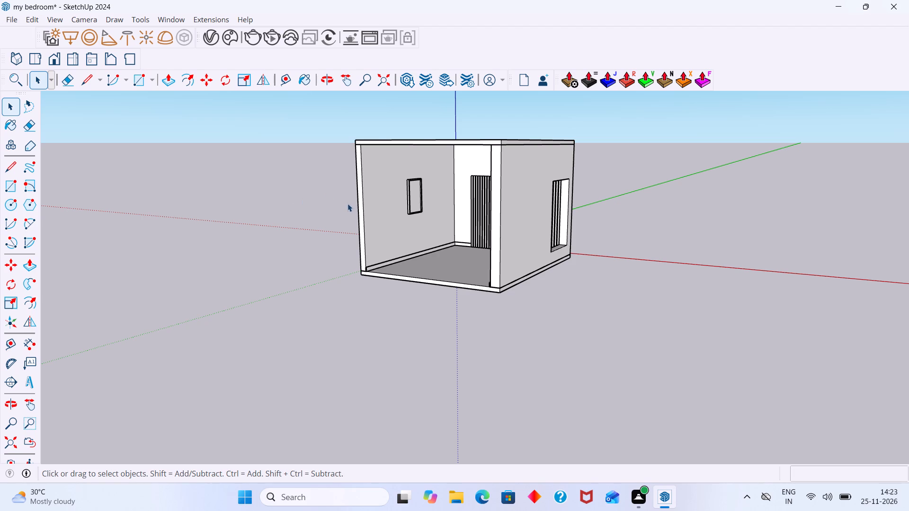
Examine the framed panel on the side wall from closer up.
{"action": "scroll", "coordinate": [347, 203], "scroll_direction": "up", "scroll_amount": 9}
{"action": "middle_click_drag", "start_coordinate": [393, 201], "coordinate": [383, 202]}
{"action": "scroll", "coordinate": [381, 199], "scroll_direction": "down", "scroll_amount": 2}
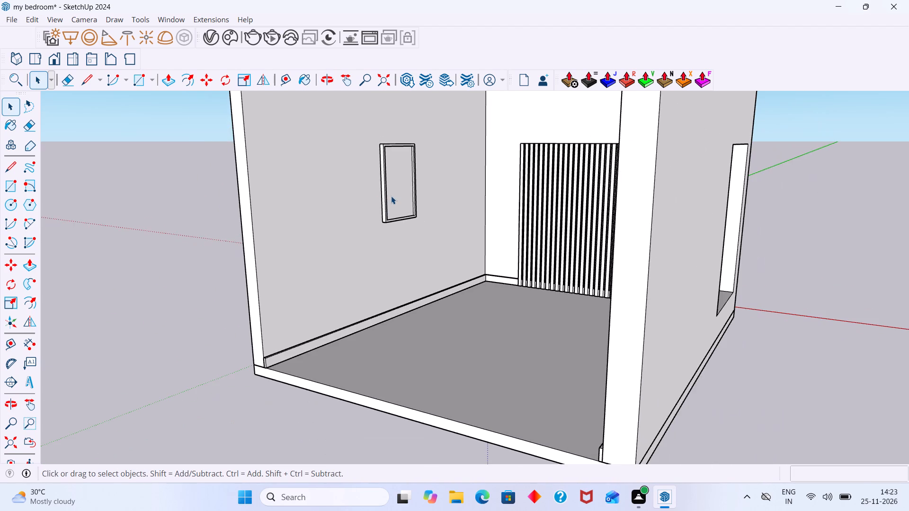
{"action": "middle_click_drag", "start_coordinate": [391, 196], "coordinate": [385, 201]}
{"action": "scroll", "coordinate": [385, 201], "scroll_direction": "up", "scroll_amount": 12}
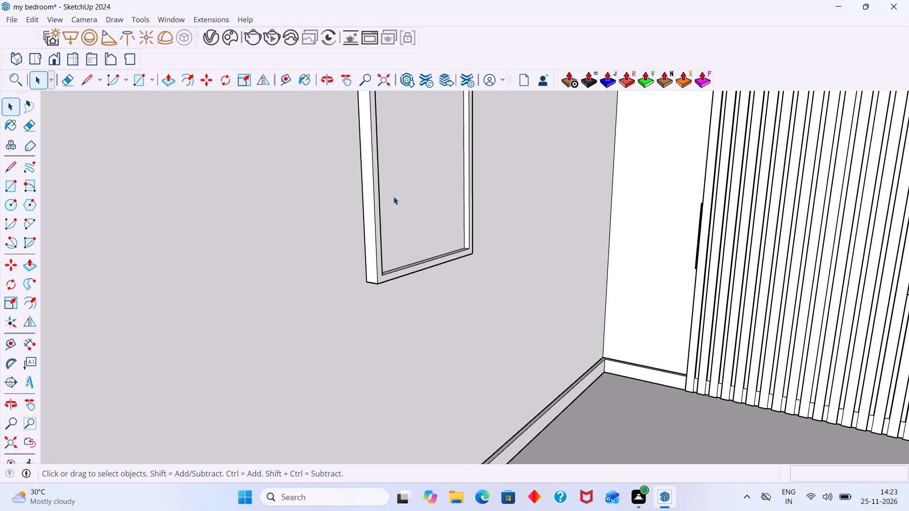
{"action": "scroll", "coordinate": [393, 196], "scroll_direction": "down", "scroll_amount": 3}
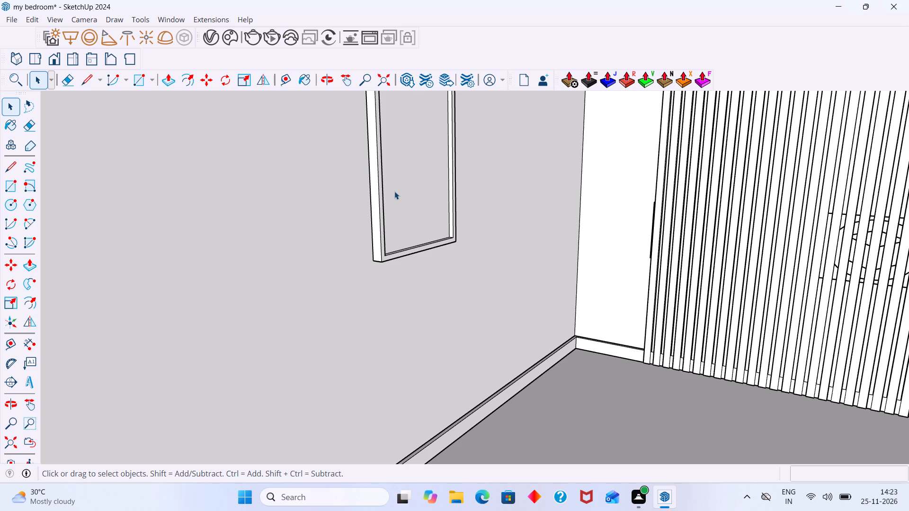
Open the Chaos Cosmos browser and search its library for "light".
{"action": "double_click", "coordinate": [231, 42]}
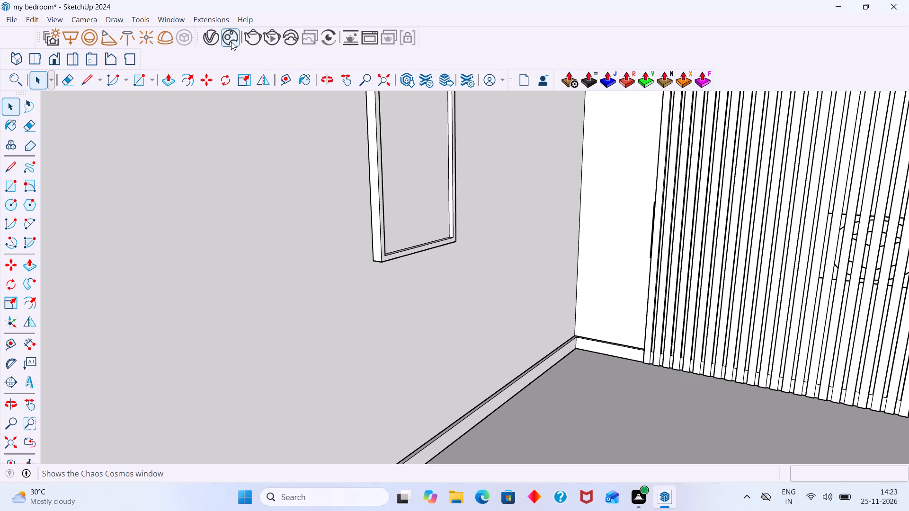
{"action": "double_click", "coordinate": [231, 42]}
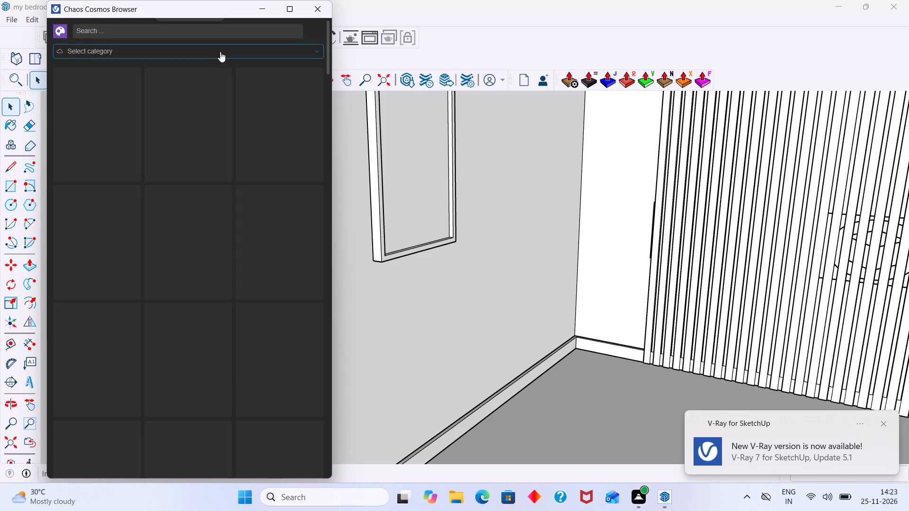
{"action": "left_click", "coordinate": [181, 30]}
{"action": "type", "text": "light"}
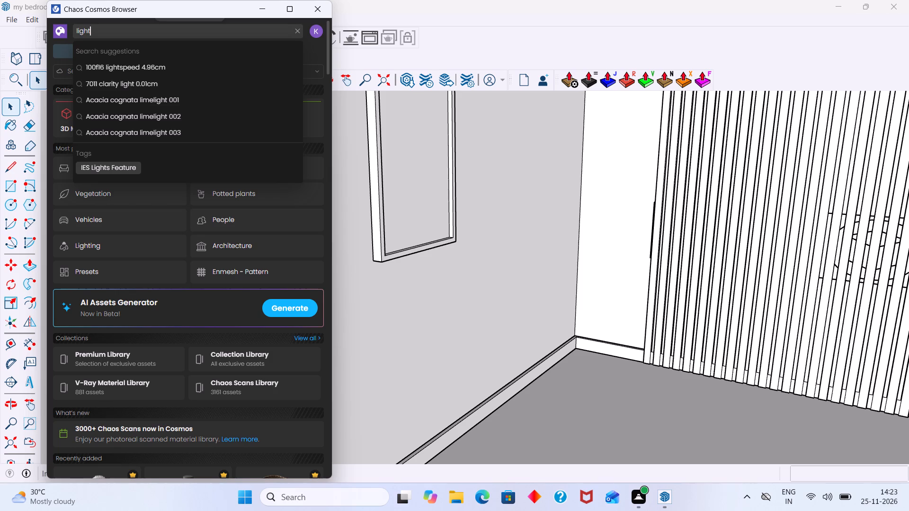
{"action": "left_click", "coordinate": [563, 381]}
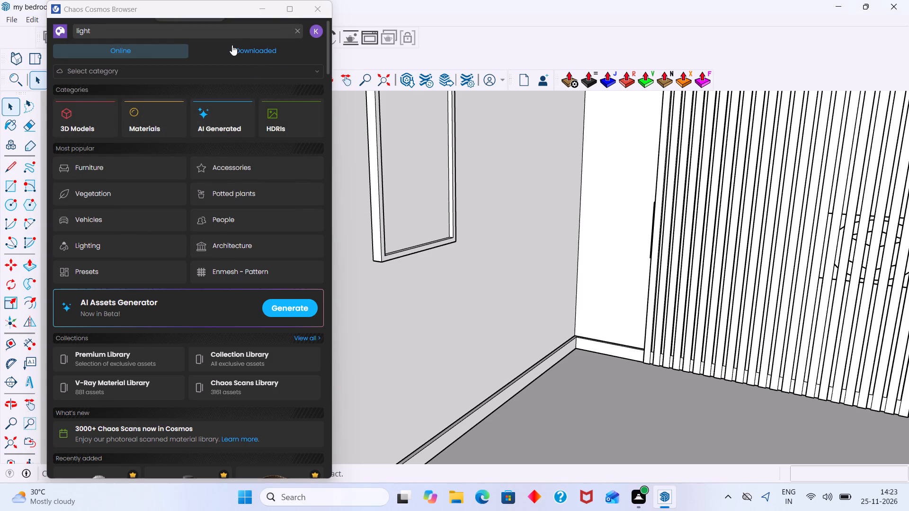
{"action": "key", "text": "Return"}
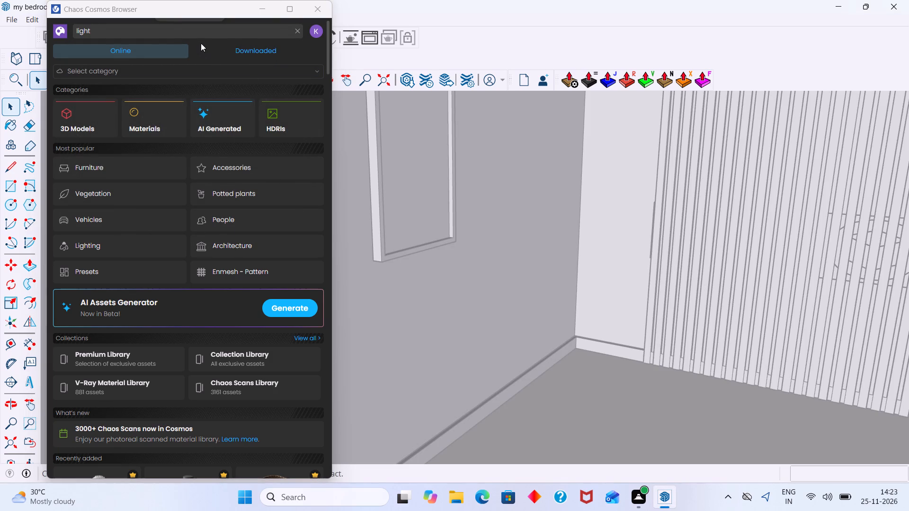
{"action": "scroll", "coordinate": [165, 66], "scroll_direction": "down", "scroll_amount": 1}
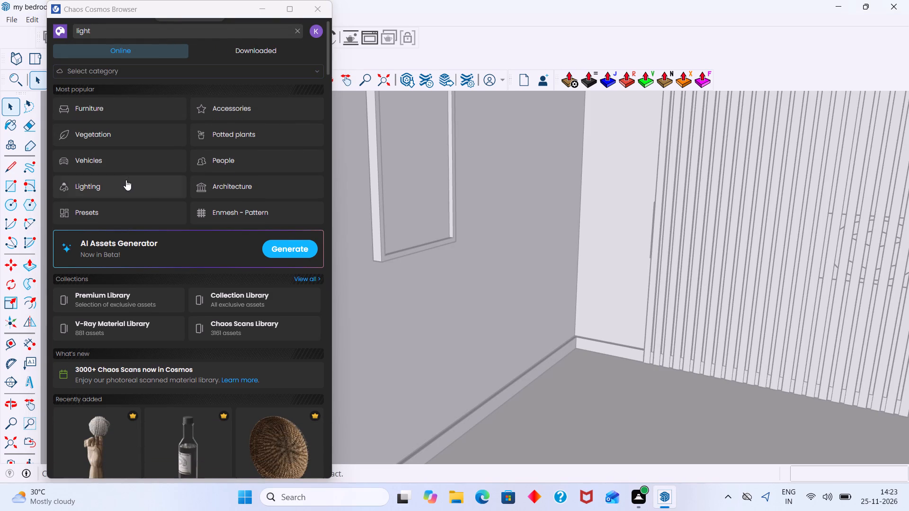
Narrow the Chaos Cosmos 3D models to the Wall lights category under Lighting.
{"action": "left_click", "coordinate": [122, 186]}
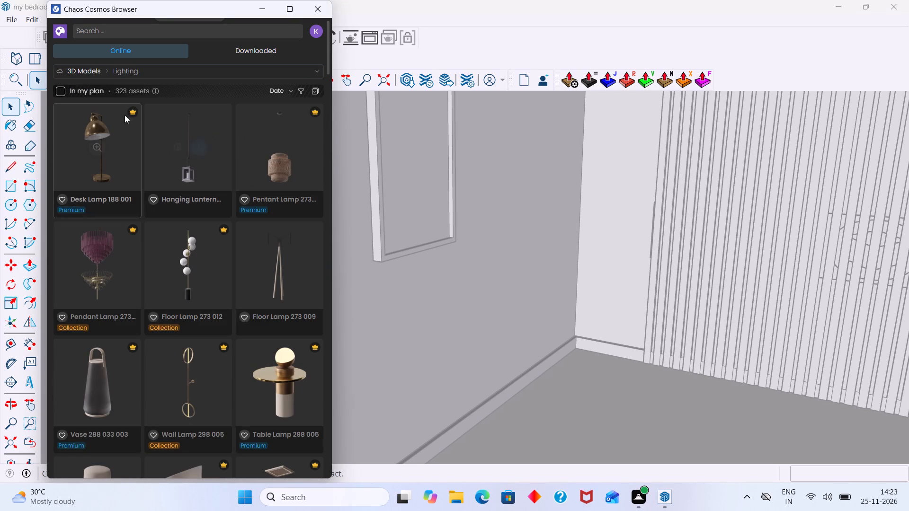
{"action": "left_click", "coordinate": [95, 71]}
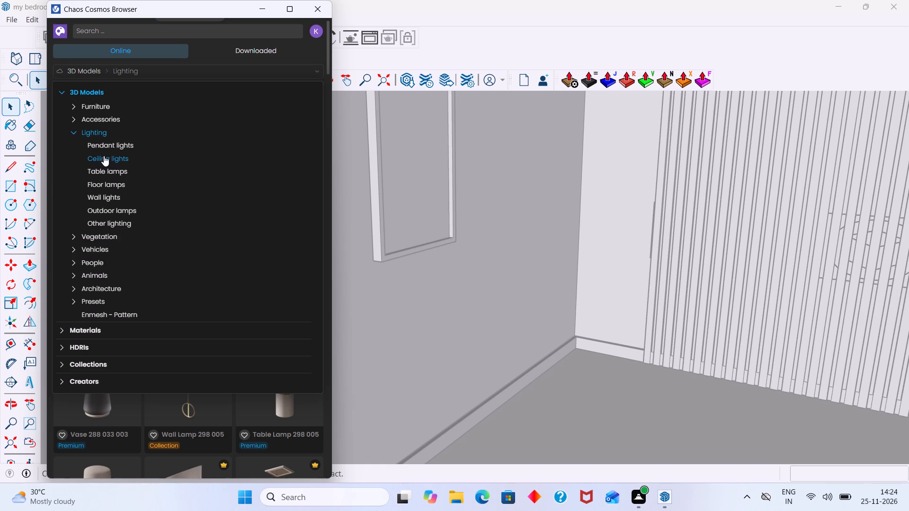
{"action": "left_click", "coordinate": [98, 147]}
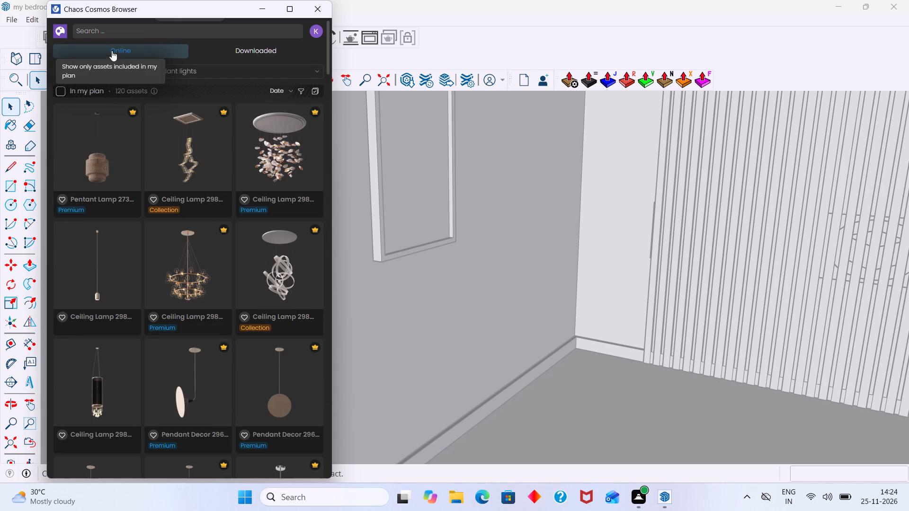
{"action": "left_click", "coordinate": [123, 70]}
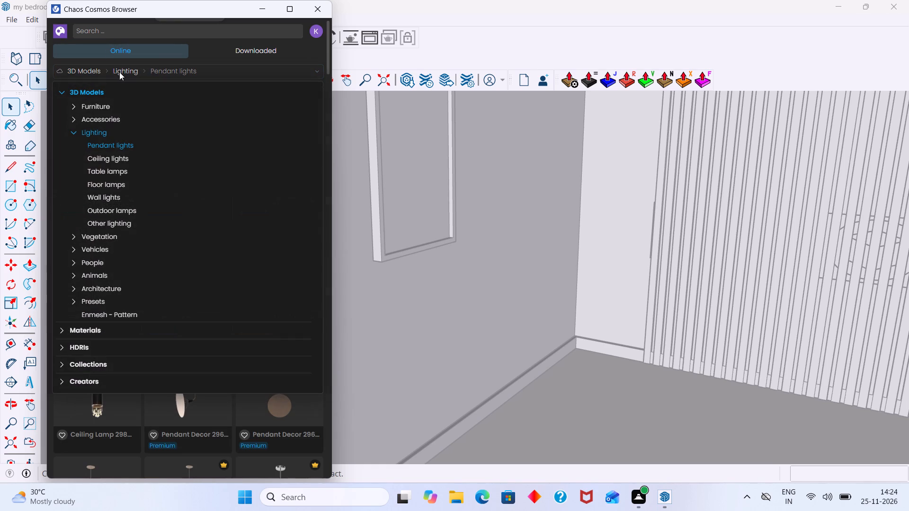
{"action": "left_click", "coordinate": [109, 196]}
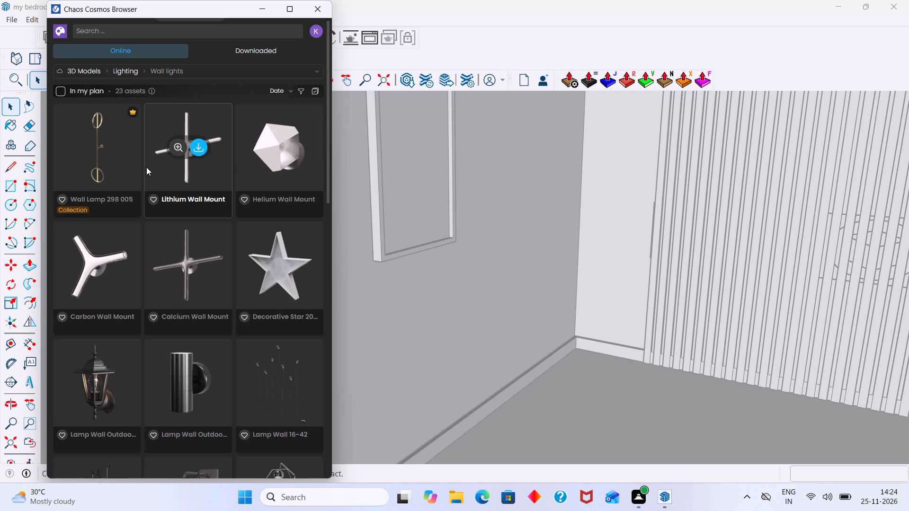
Find the Light Wall 003 lamp among the Chaos Cosmos wall lights and download it.
{"action": "scroll", "coordinate": [148, 178], "scroll_direction": "down", "scroll_amount": 4}
{"action": "scroll", "coordinate": [146, 190], "scroll_direction": "up", "scroll_amount": 2}
{"action": "scroll", "coordinate": [146, 189], "scroll_direction": "down", "scroll_amount": 3}
{"action": "scroll", "coordinate": [146, 189], "scroll_direction": "up", "scroll_amount": 2}
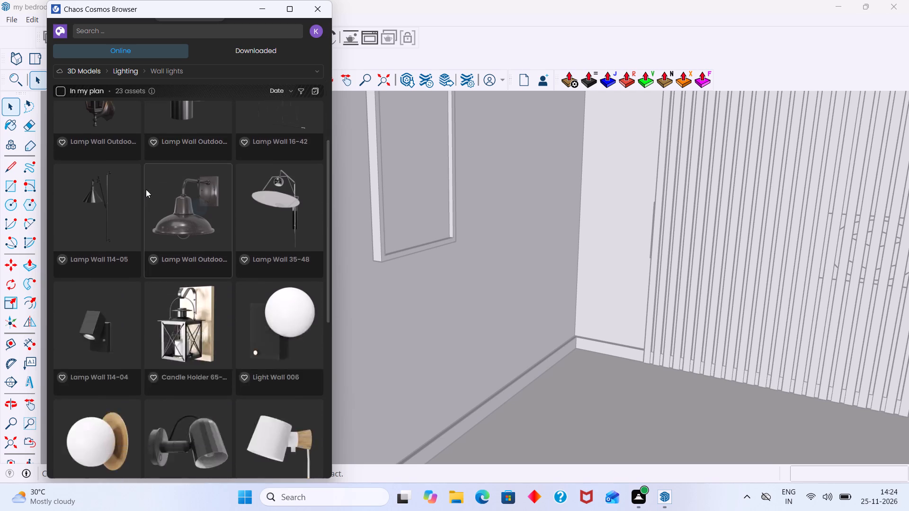
{"action": "scroll", "coordinate": [146, 189], "scroll_direction": "up", "scroll_amount": 4}
{"action": "scroll", "coordinate": [240, 227], "scroll_direction": "down", "scroll_amount": 5}
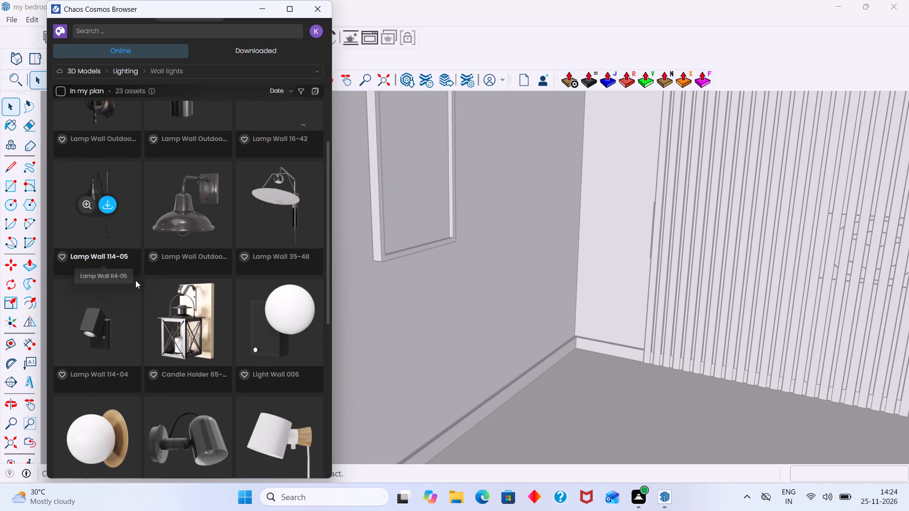
{"action": "scroll", "coordinate": [135, 282], "scroll_direction": "down", "scroll_amount": 3}
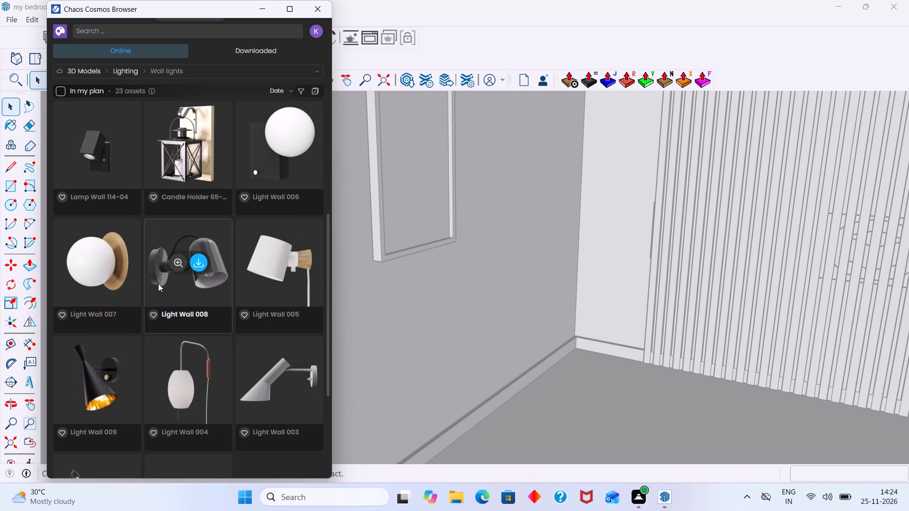
{"action": "scroll", "coordinate": [206, 291], "scroll_direction": "down", "scroll_amount": 1}
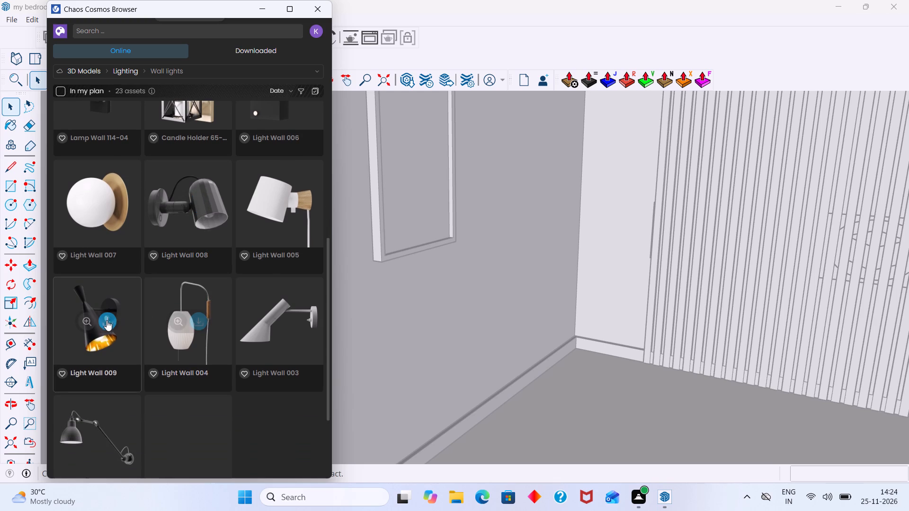
{"action": "scroll", "coordinate": [117, 317], "scroll_direction": "down", "scroll_amount": 1}
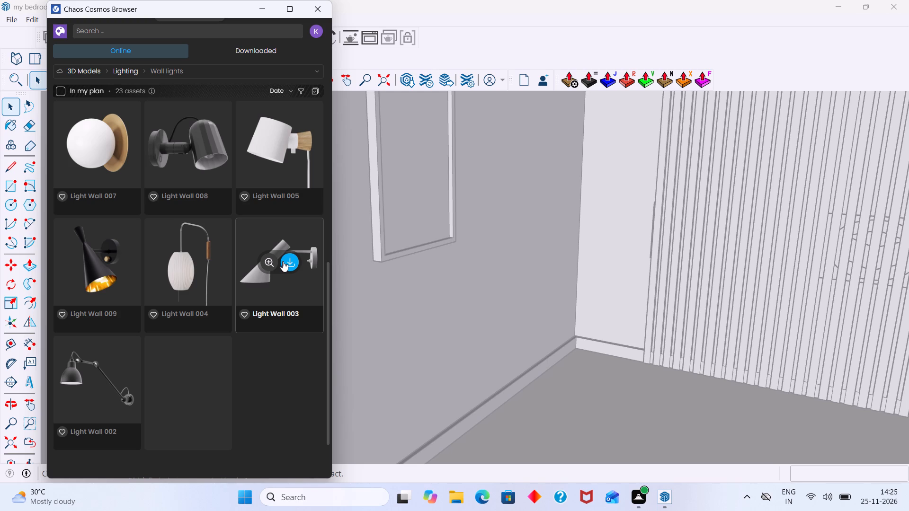
{"action": "left_click", "coordinate": [292, 261]}
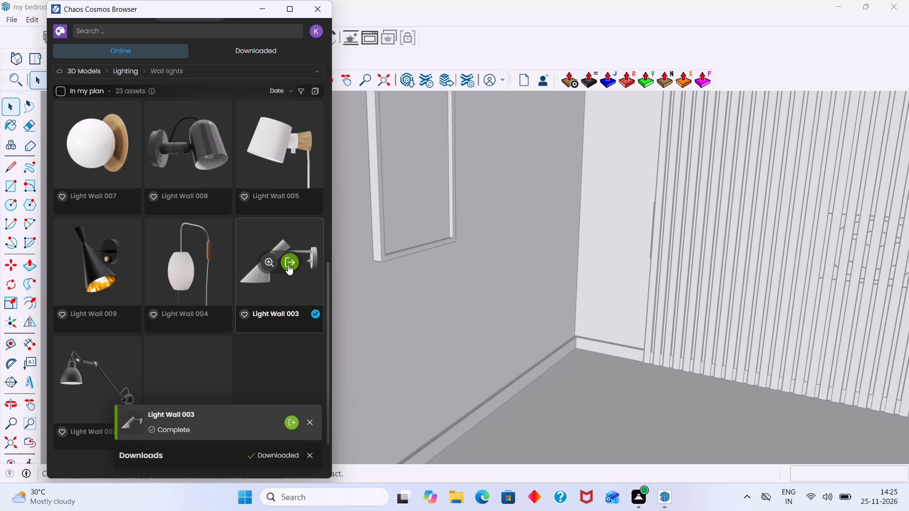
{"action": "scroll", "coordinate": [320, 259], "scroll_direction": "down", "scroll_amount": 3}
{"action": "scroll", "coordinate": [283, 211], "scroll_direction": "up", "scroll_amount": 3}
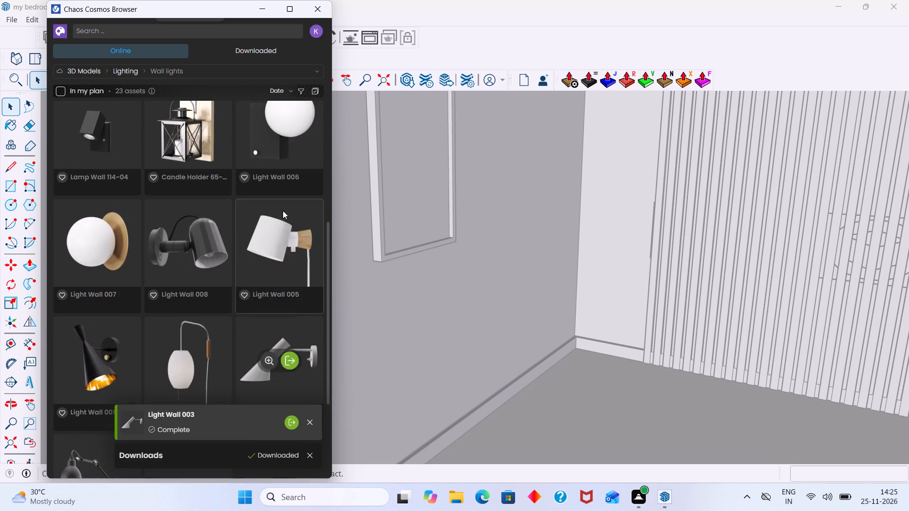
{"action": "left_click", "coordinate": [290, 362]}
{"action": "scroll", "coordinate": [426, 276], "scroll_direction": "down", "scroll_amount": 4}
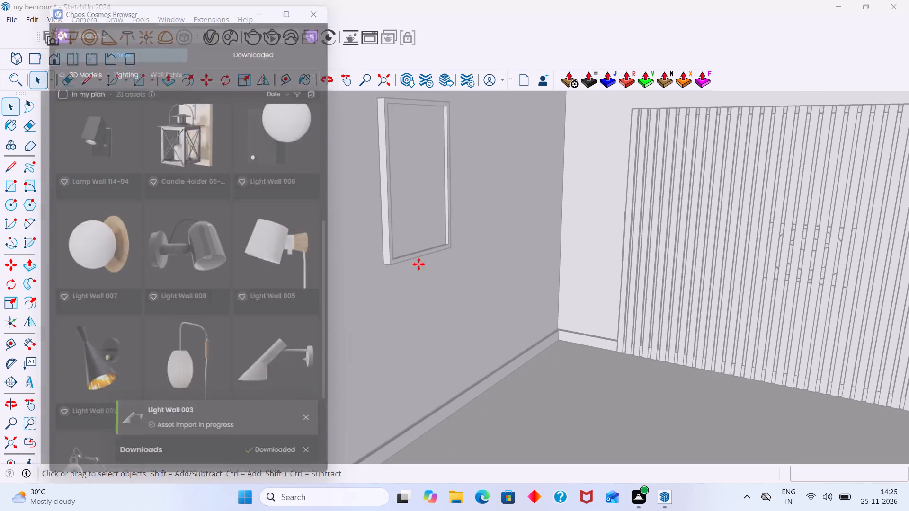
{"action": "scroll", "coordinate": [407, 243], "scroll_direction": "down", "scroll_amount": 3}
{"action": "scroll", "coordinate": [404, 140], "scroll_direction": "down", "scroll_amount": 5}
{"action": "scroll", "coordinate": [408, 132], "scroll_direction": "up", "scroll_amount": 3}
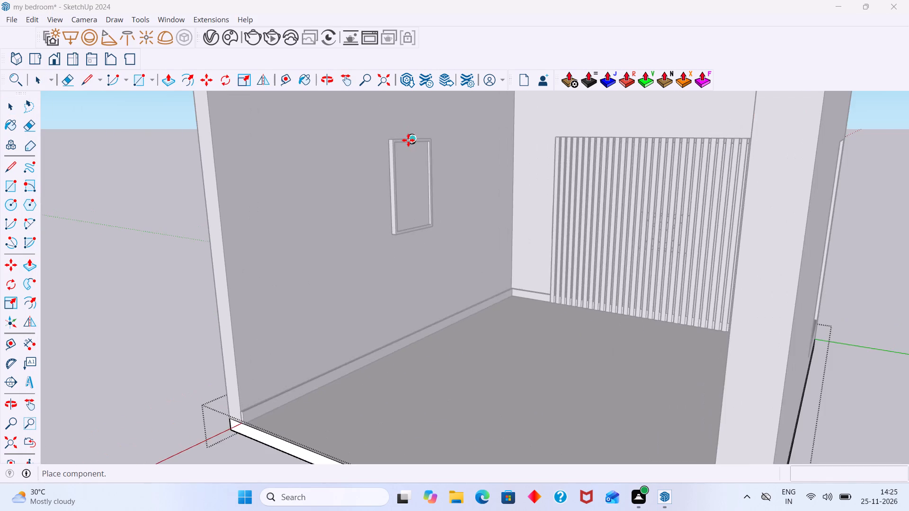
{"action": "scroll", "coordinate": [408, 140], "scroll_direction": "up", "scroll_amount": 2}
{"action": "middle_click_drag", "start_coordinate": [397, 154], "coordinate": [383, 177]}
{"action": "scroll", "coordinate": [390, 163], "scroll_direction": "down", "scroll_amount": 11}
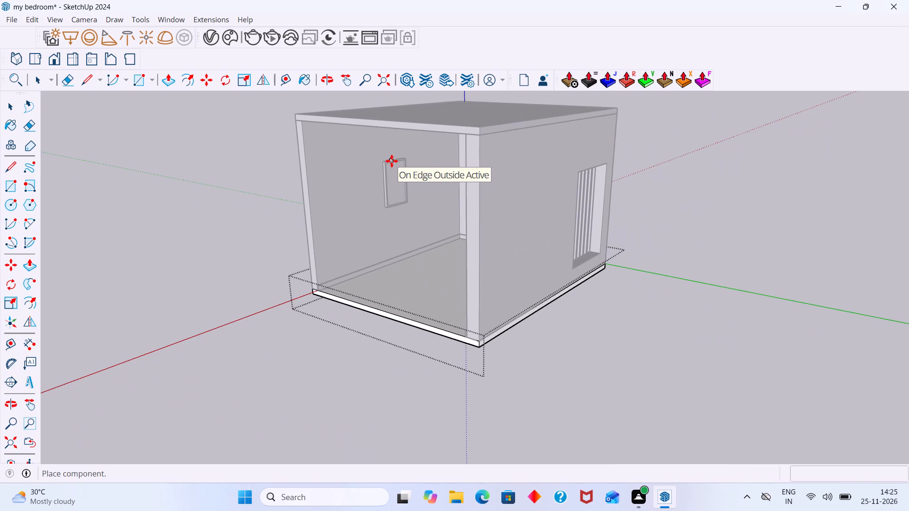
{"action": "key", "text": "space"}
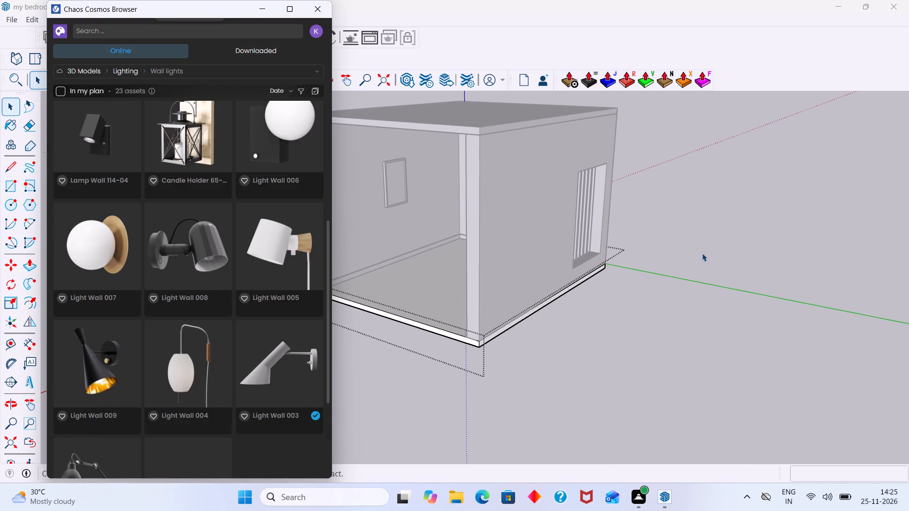
Return to the model and undo the erasing of the four construction guides around the framed side-wall panel.
{"action": "left_click", "coordinate": [696, 259]}
{"action": "key", "text": "ctrl+z"}
{"action": "key", "text": "ctrl+z"}
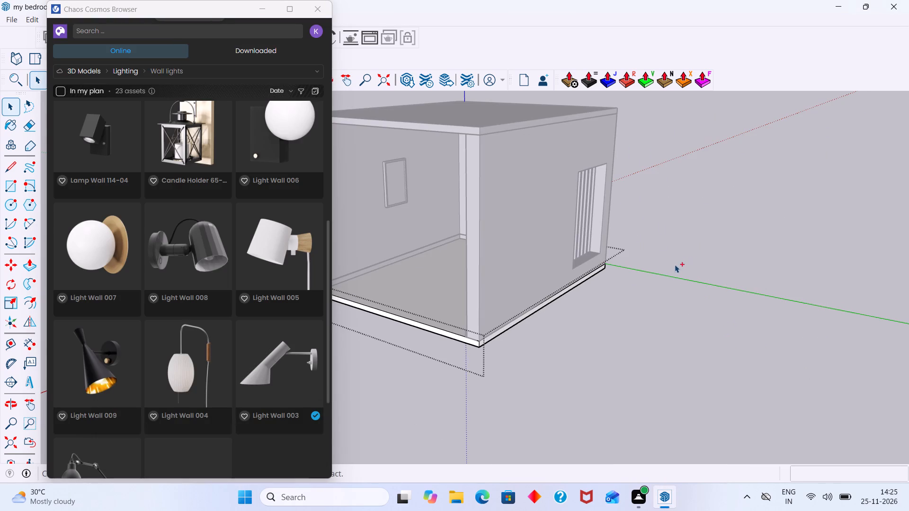
{"action": "key", "text": "ctrl+z"}
{"action": "key", "text": "ctrl+z"}
{"action": "key", "text": "ctrl+z"}
{"action": "key", "text": "ctrl+z"}
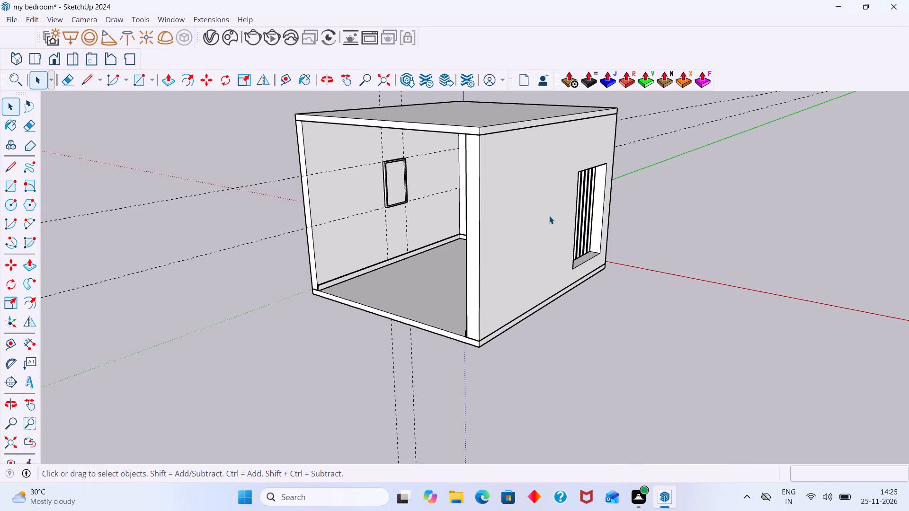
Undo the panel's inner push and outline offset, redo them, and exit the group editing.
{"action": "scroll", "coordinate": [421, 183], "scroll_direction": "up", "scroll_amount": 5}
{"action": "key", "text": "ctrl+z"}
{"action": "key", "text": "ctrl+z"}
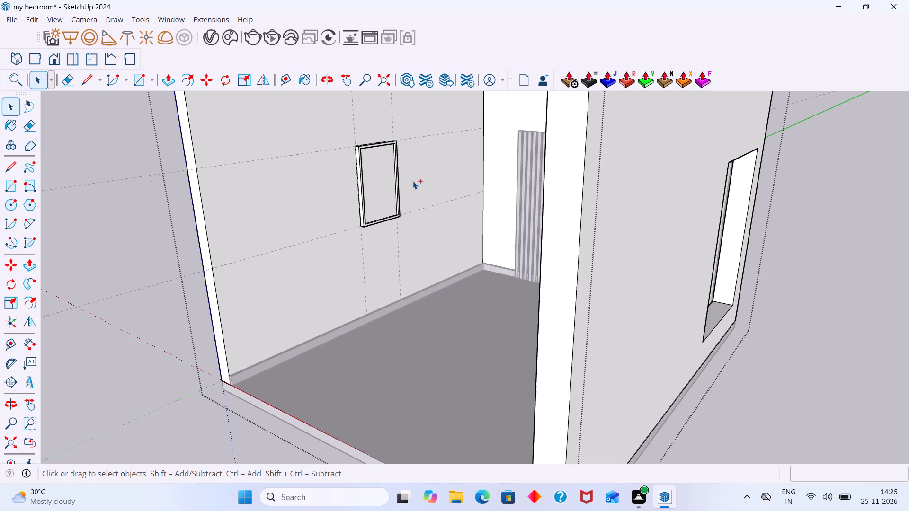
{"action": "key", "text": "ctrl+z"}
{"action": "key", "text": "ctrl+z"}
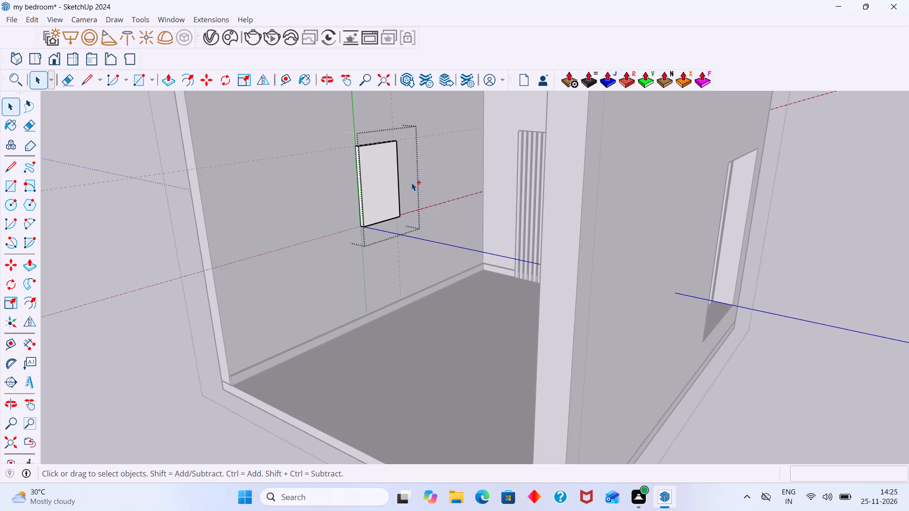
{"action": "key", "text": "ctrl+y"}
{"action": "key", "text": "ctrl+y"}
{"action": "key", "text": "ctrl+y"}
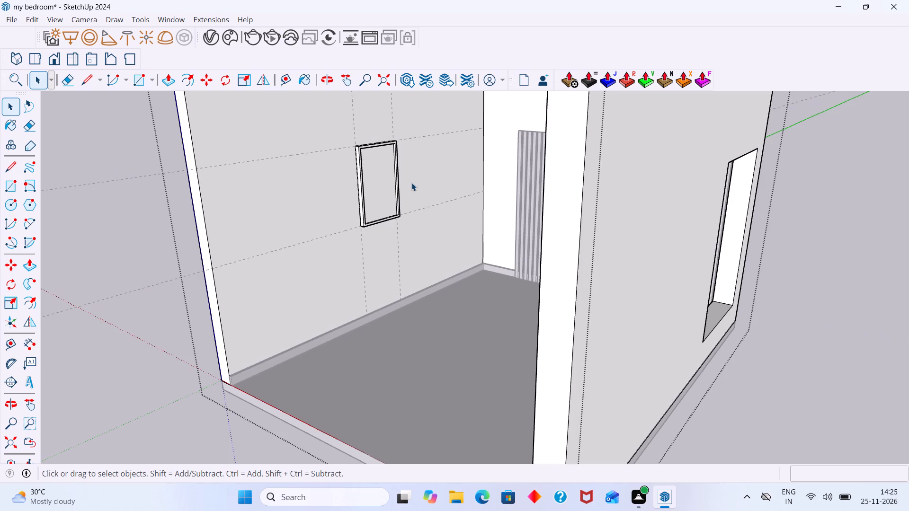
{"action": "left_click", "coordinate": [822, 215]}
Place a vertical guide on the side wall 1' in from the panel's left guide, through the middle of its top edge.
{"action": "scroll", "coordinate": [334, 111], "scroll_direction": "down", "scroll_amount": 5}
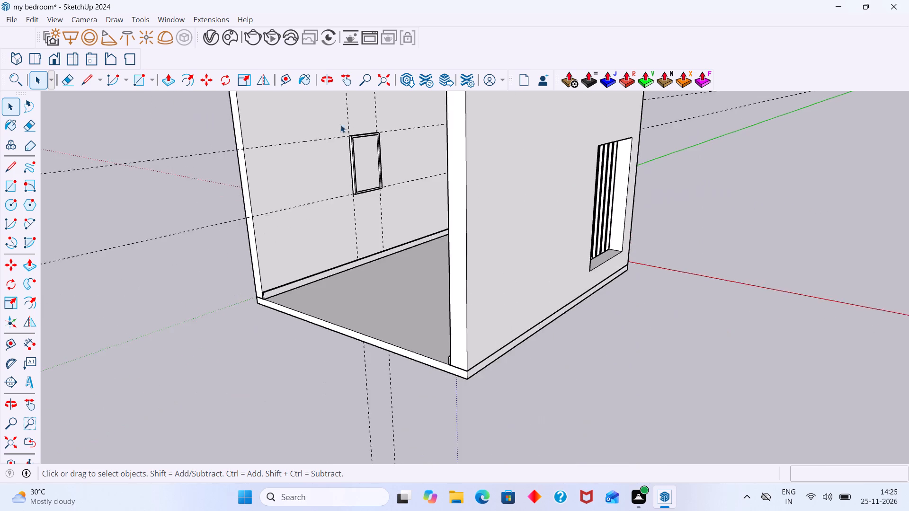
{"action": "scroll", "coordinate": [340, 124], "scroll_direction": "down", "scroll_amount": 2}
{"action": "middle_click_drag", "start_coordinate": [392, 130], "coordinate": [374, 104]}
{"action": "middle_click_drag", "start_coordinate": [375, 108], "coordinate": [417, 264], "text": "shift"}
{"action": "middle_click_drag", "start_coordinate": [366, 200], "coordinate": [381, 97]}
{"action": "scroll", "coordinate": [363, 219], "scroll_direction": "up", "scroll_amount": 8}
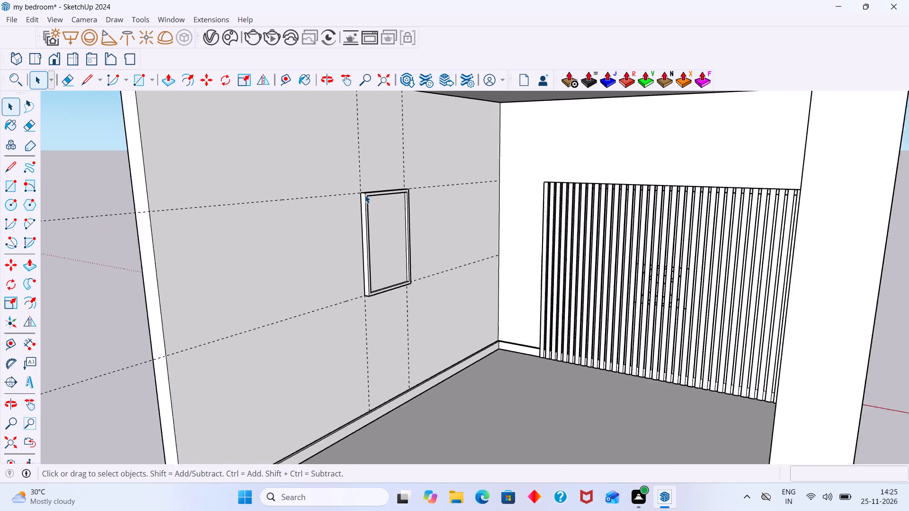
{"action": "scroll", "coordinate": [365, 195], "scroll_direction": "up", "scroll_amount": 2}
{"action": "middle_click_drag", "start_coordinate": [368, 195], "coordinate": [376, 261], "text": "shift"}
{"action": "scroll", "coordinate": [383, 254], "scroll_direction": "up", "scroll_amount": 1}
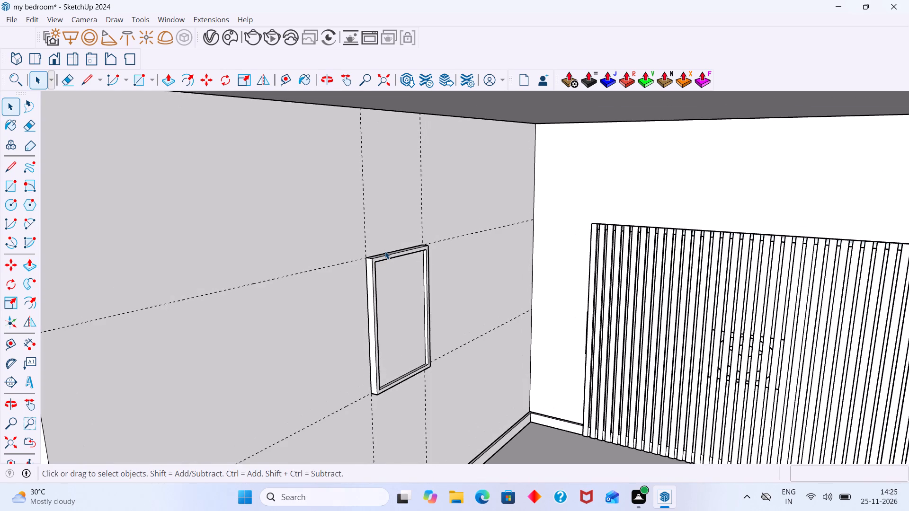
{"action": "key", "text": "t"}
{"action": "left_click", "coordinate": [362, 205]}
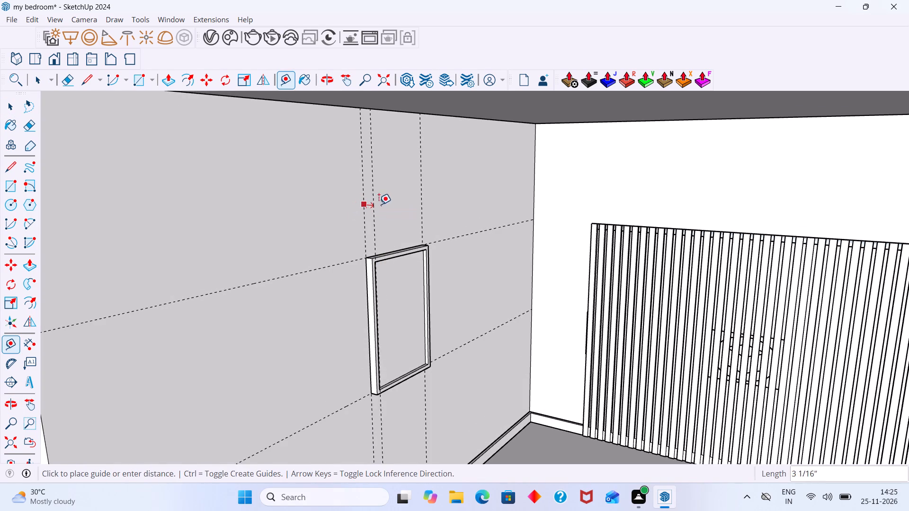
{"action": "left_click", "coordinate": [396, 249]}
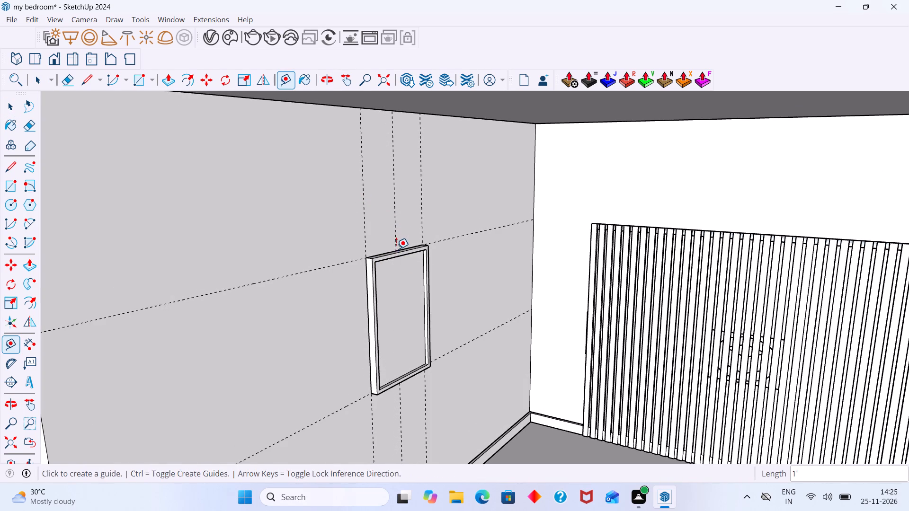
{"action": "key", "text": "space"}
Insert the downloaded Light Wall 003 from Chaos Cosmos on the side wall's middle guide above the framed panel and close the asset browser.
{"action": "scroll", "coordinate": [400, 236], "scroll_direction": "down", "scroll_amount": 11}
{"action": "middle_click_drag", "start_coordinate": [385, 239], "coordinate": [356, 239]}
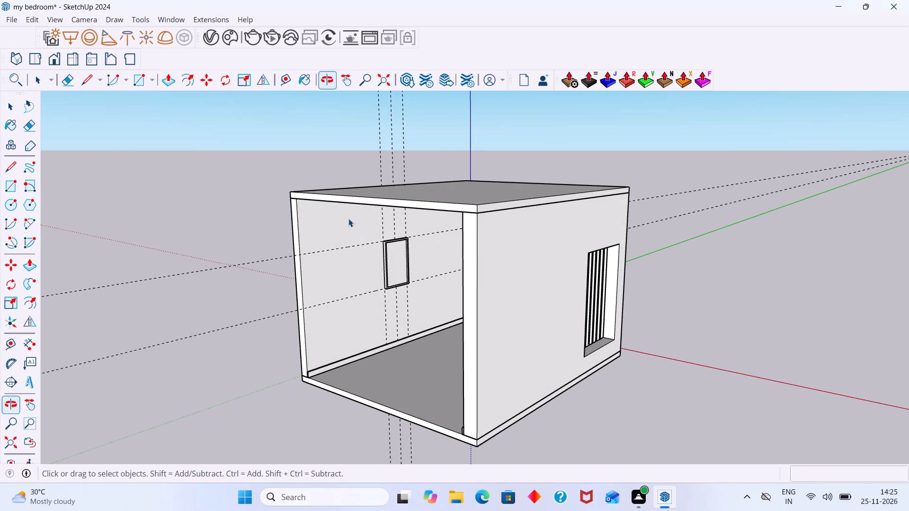
{"action": "double_click", "coordinate": [235, 41]}
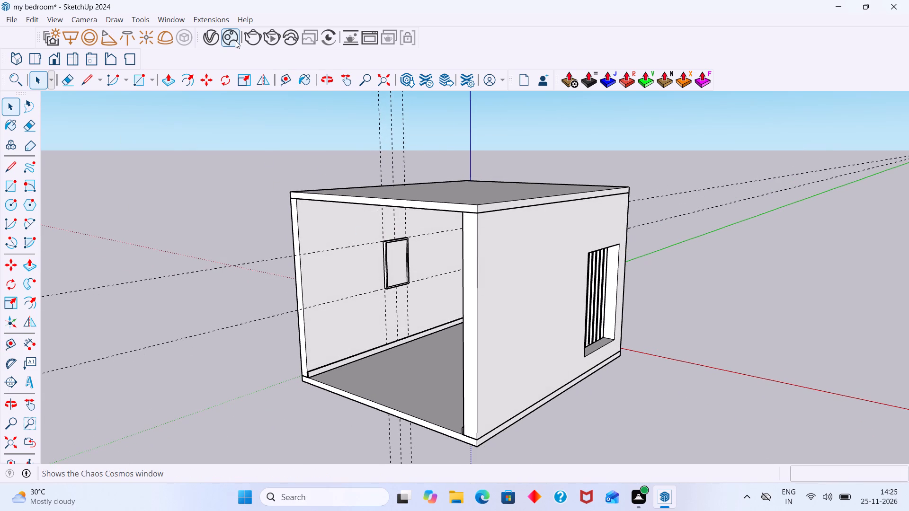
{"action": "double_click", "coordinate": [235, 40]}
{"action": "scroll", "coordinate": [121, 342], "scroll_direction": "down", "scroll_amount": 1}
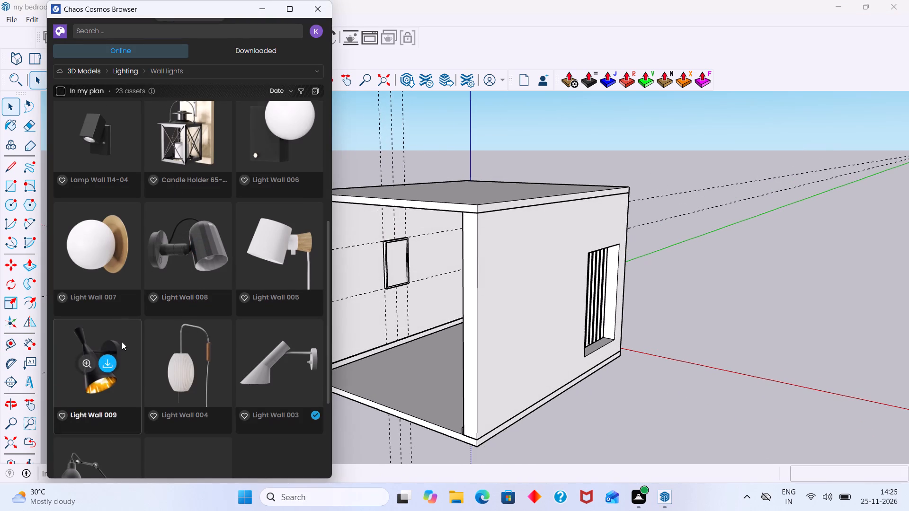
{"action": "scroll", "coordinate": [122, 342], "scroll_direction": "down", "scroll_amount": 1}
{"action": "left_click", "coordinate": [293, 246]}
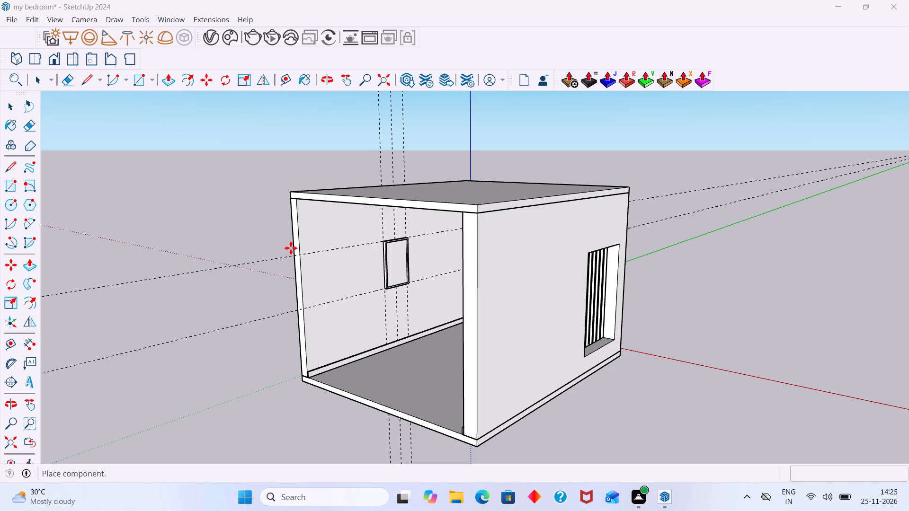
{"action": "scroll", "coordinate": [385, 246], "scroll_direction": "up", "scroll_amount": 7}
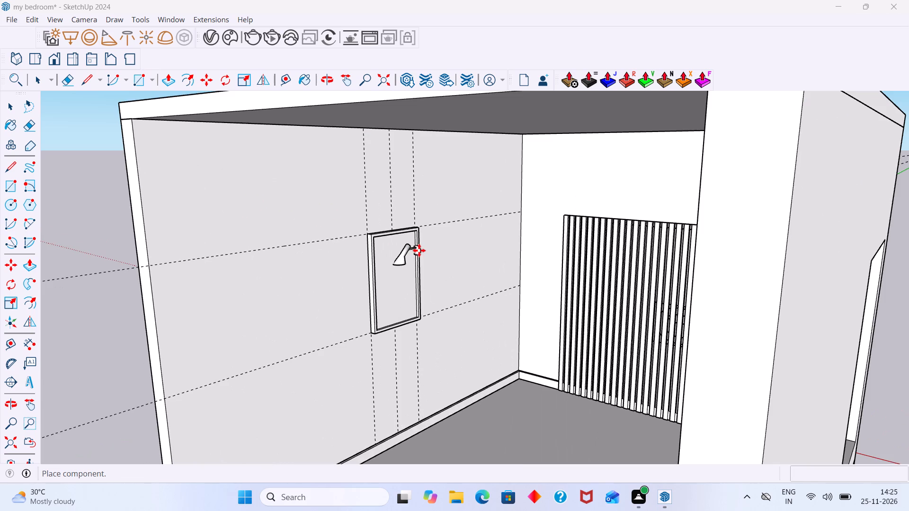
{"action": "scroll", "coordinate": [415, 232], "scroll_direction": "up", "scroll_amount": 2}
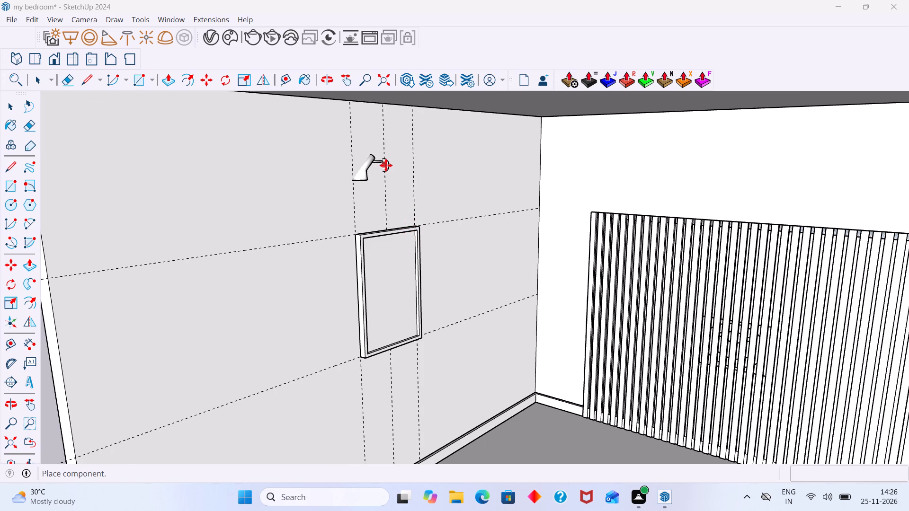
{"action": "scroll", "coordinate": [388, 164], "scroll_direction": "up", "scroll_amount": 2}
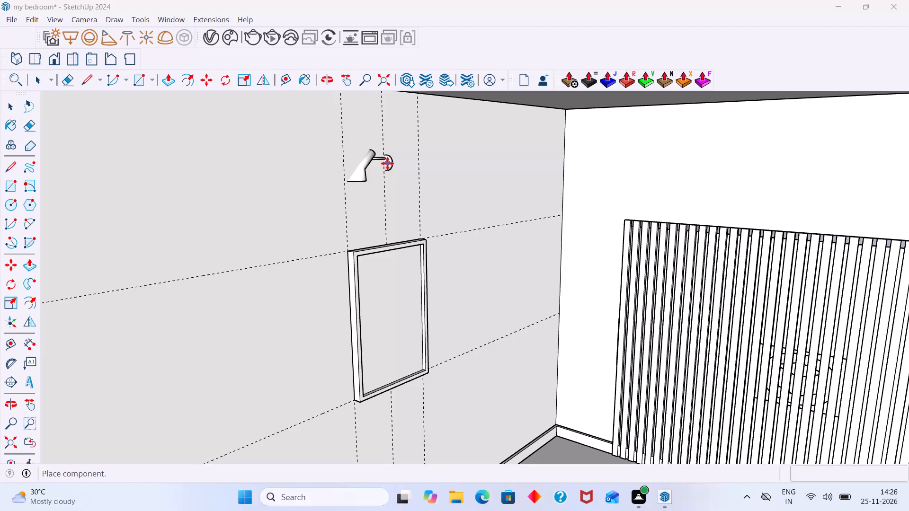
{"action": "scroll", "coordinate": [394, 183], "scroll_direction": "down", "scroll_amount": 6}
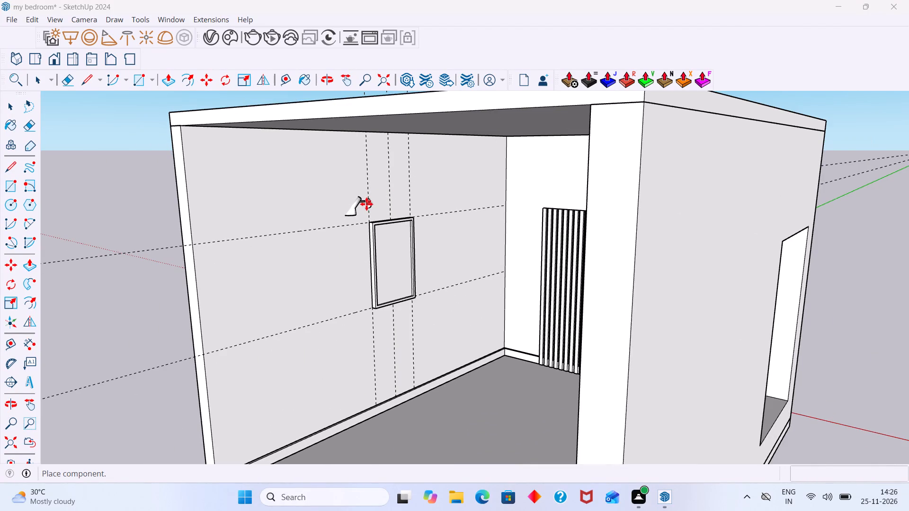
{"action": "scroll", "coordinate": [356, 203], "scroll_direction": "up", "scroll_amount": 3}
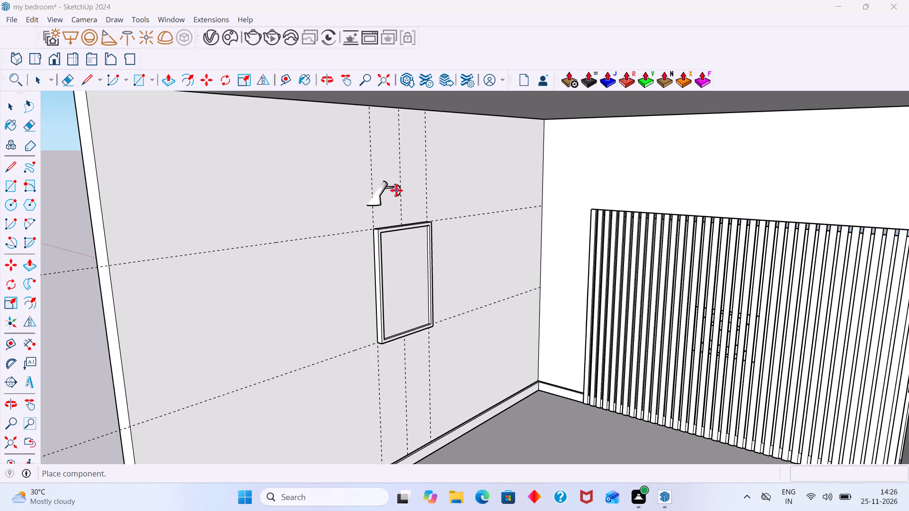
{"action": "left_click", "coordinate": [400, 189]}
{"action": "key", "text": "space"}
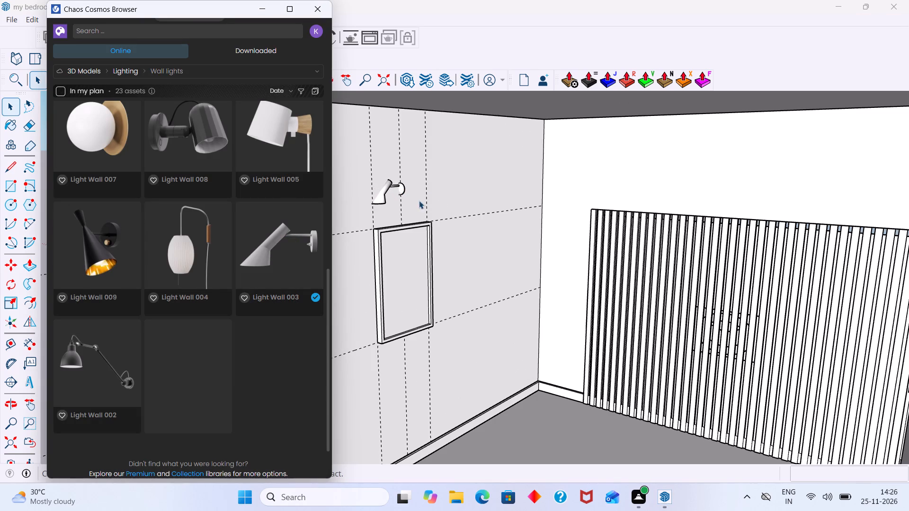
{"action": "left_click", "coordinate": [314, 8]}
Flip the wall lamp across the green plane, offset about 6 3/16" to its mounting-disc end, so the shade points towards the slatted wall.
{"action": "scroll", "coordinate": [386, 182], "scroll_direction": "up", "scroll_amount": 4}
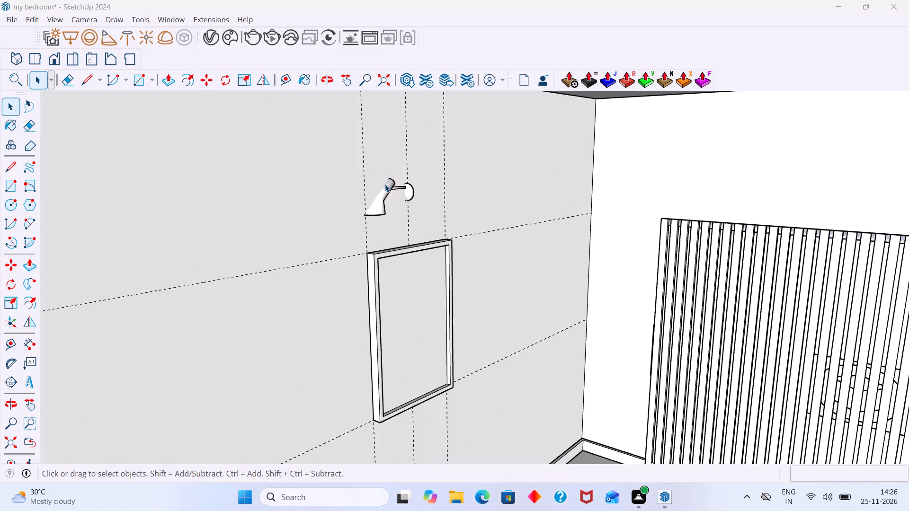
{"action": "left_click", "coordinate": [388, 188]}
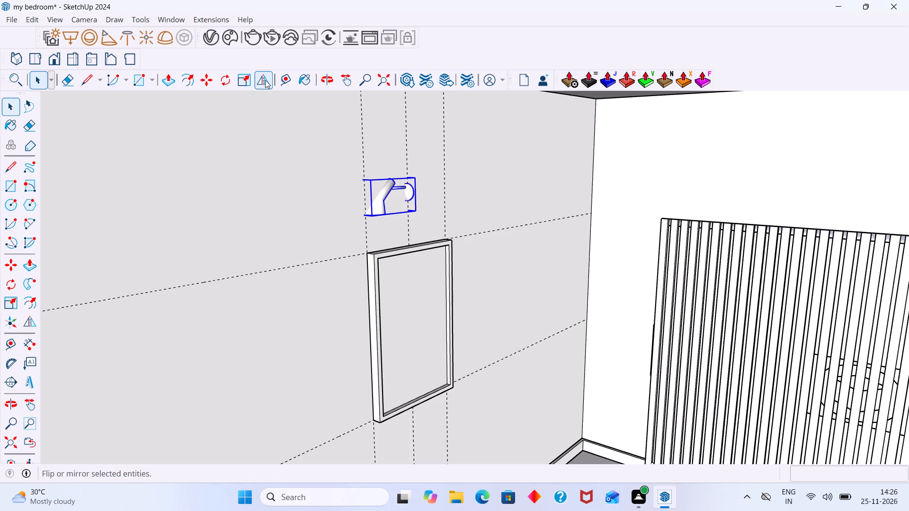
{"action": "left_click", "coordinate": [265, 80]}
{"action": "left_click", "coordinate": [412, 224]}
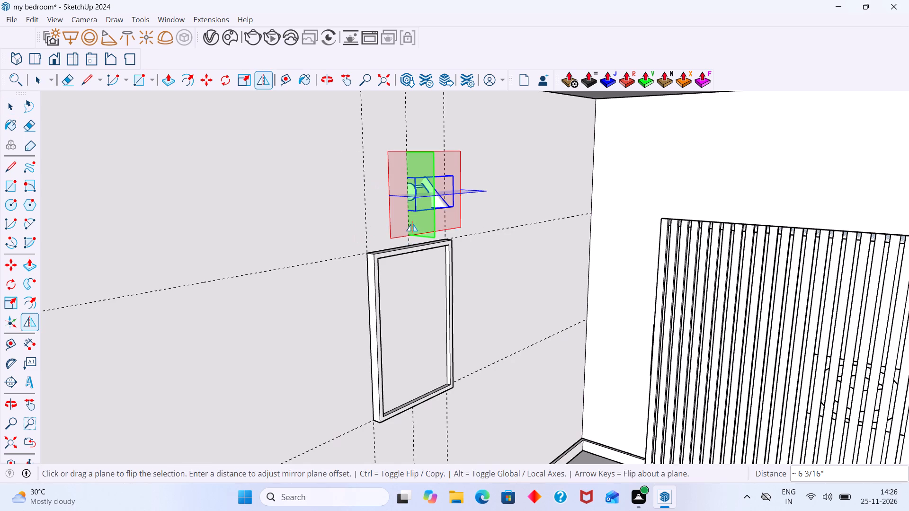
{"action": "key", "text": "space"}
{"action": "scroll", "coordinate": [318, 235], "scroll_direction": "down", "scroll_amount": 11}
{"action": "left_click", "coordinate": [751, 153]}
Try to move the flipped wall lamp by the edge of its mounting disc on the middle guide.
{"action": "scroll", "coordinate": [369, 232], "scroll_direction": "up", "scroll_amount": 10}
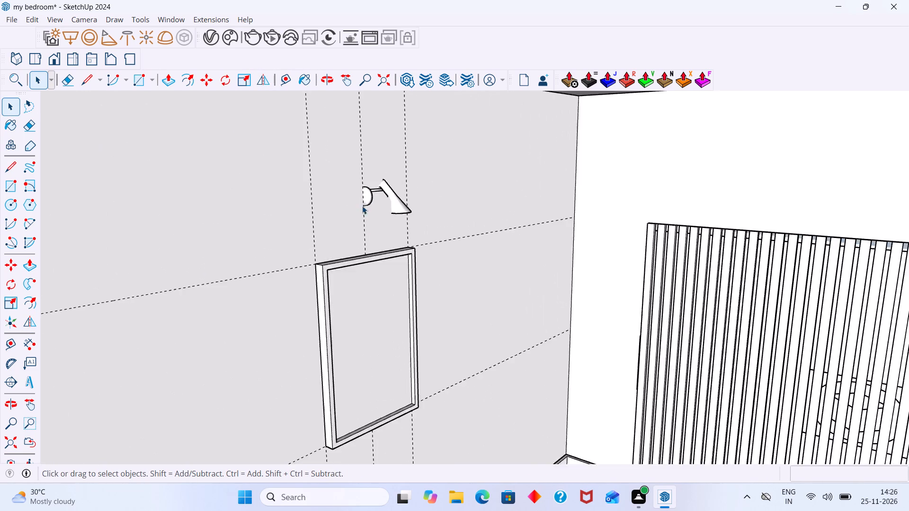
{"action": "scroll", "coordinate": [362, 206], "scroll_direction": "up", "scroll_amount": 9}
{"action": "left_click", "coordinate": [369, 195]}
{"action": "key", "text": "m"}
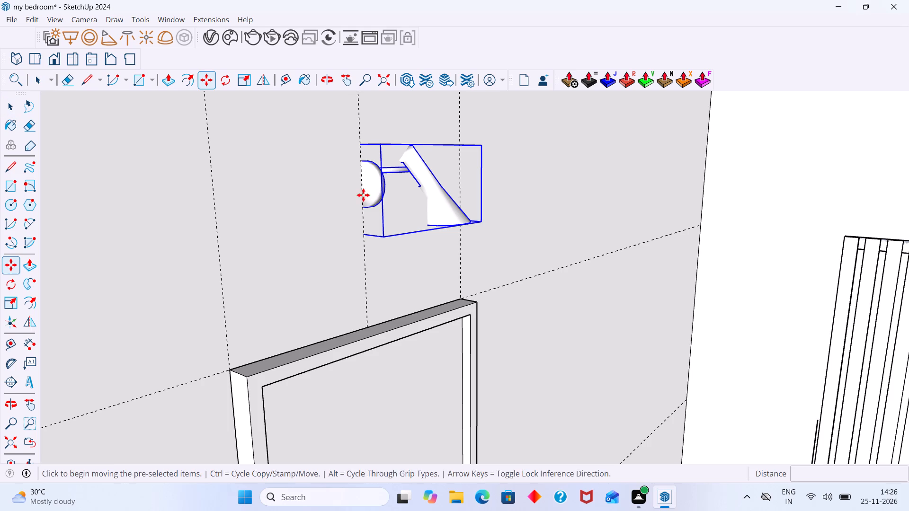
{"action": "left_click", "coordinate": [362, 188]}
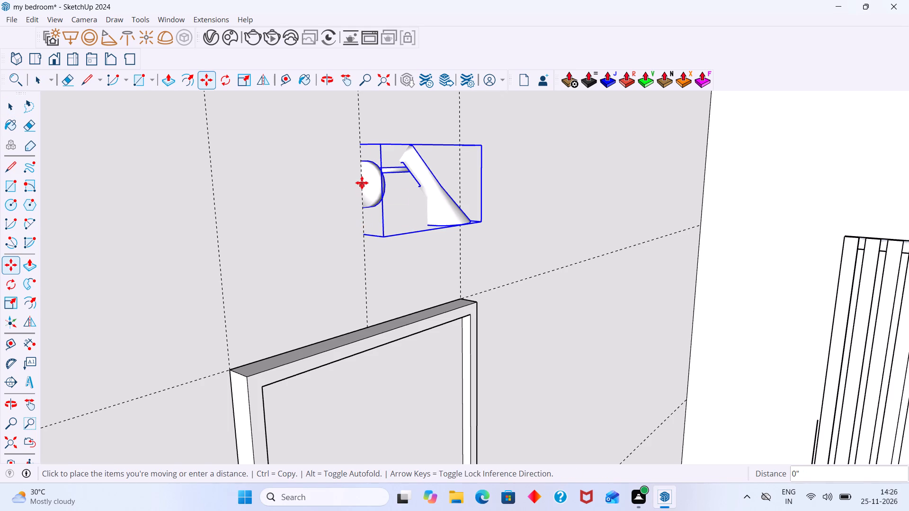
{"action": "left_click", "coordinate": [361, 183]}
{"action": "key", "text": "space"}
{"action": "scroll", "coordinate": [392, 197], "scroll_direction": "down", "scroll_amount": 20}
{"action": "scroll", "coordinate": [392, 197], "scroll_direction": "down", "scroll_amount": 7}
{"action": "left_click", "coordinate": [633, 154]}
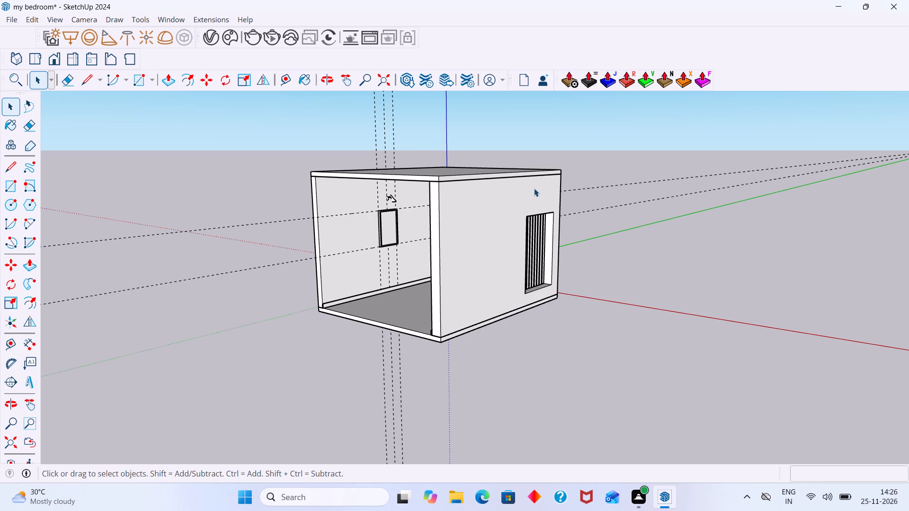
Move the wall lamp about 2 1/4" out of the side wall by its lower bounding-box corner so the whole mounting disc is exposed.
{"action": "scroll", "coordinate": [484, 183], "scroll_direction": "up", "scroll_amount": 20}
{"action": "scroll", "coordinate": [484, 183], "scroll_direction": "up", "scroll_amount": 6}
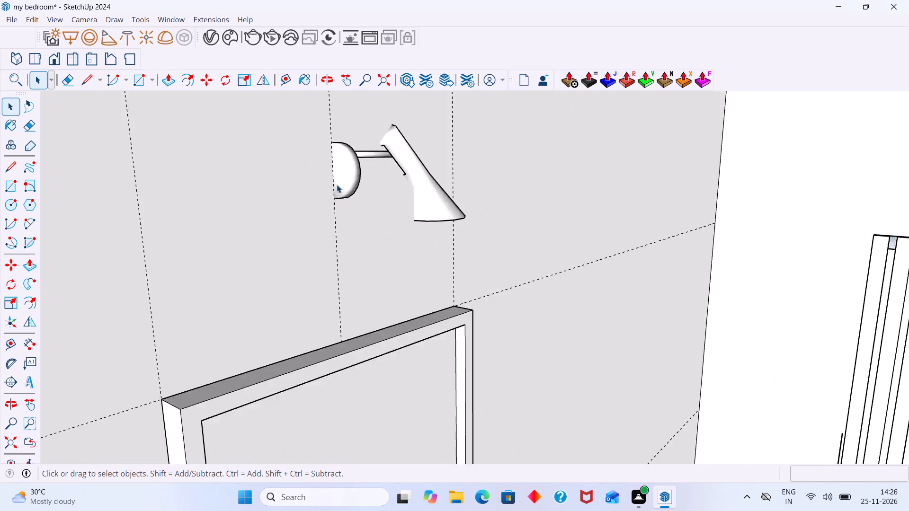
{"action": "scroll", "coordinate": [337, 185], "scroll_direction": "up", "scroll_amount": 15}
{"action": "left_click", "coordinate": [341, 186]}
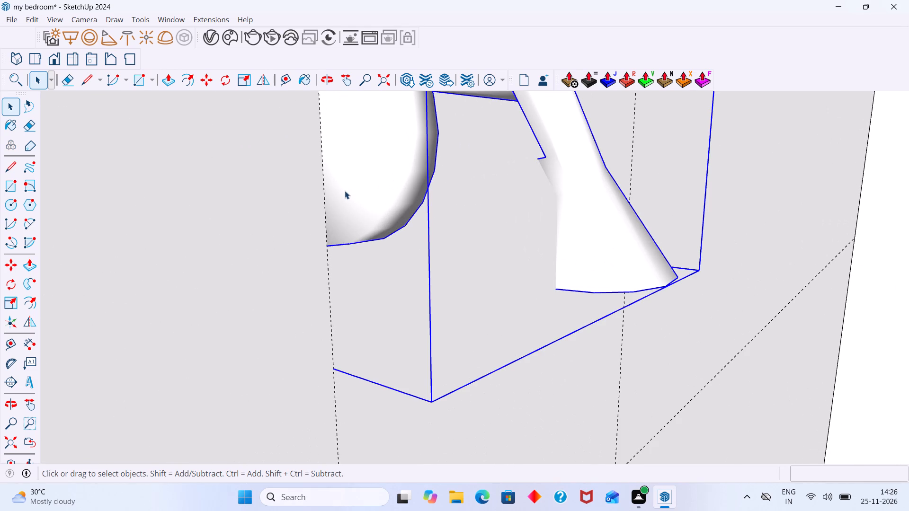
{"action": "key", "text": "m"}
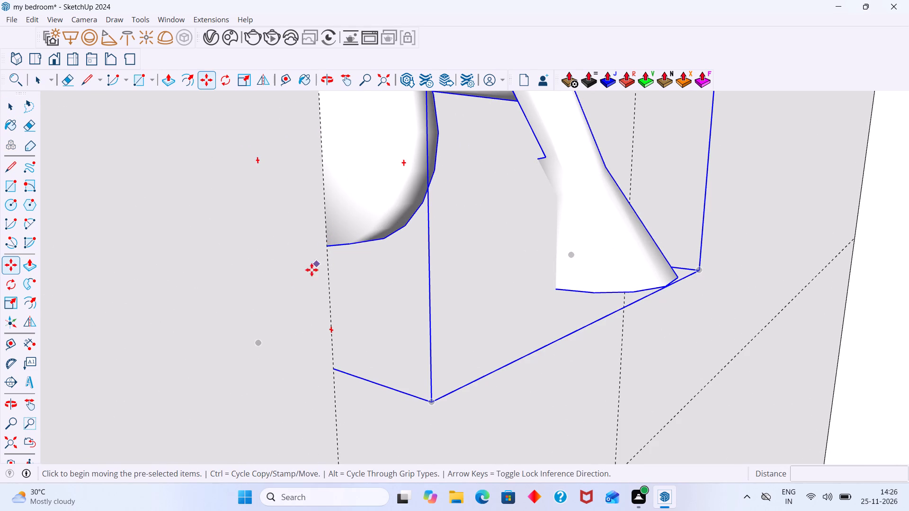
{"action": "left_click", "coordinate": [258, 341]}
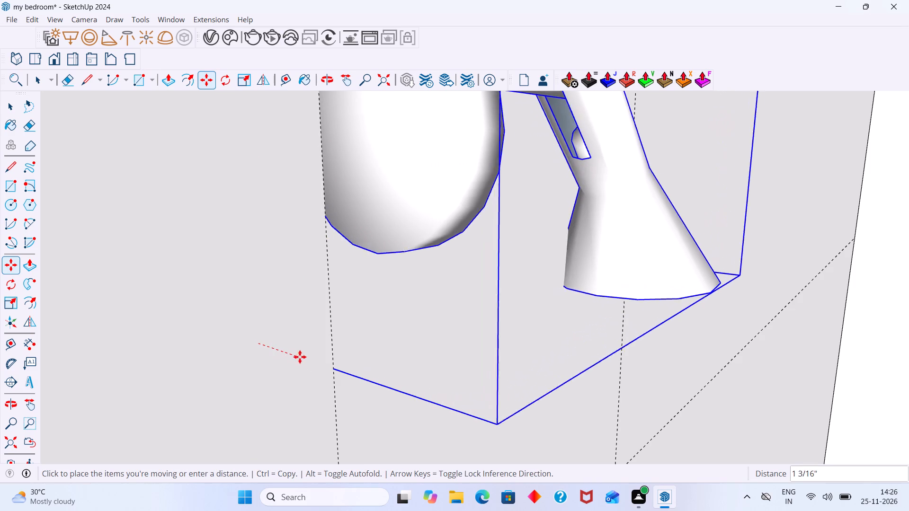
{"action": "left_click", "coordinate": [331, 374]}
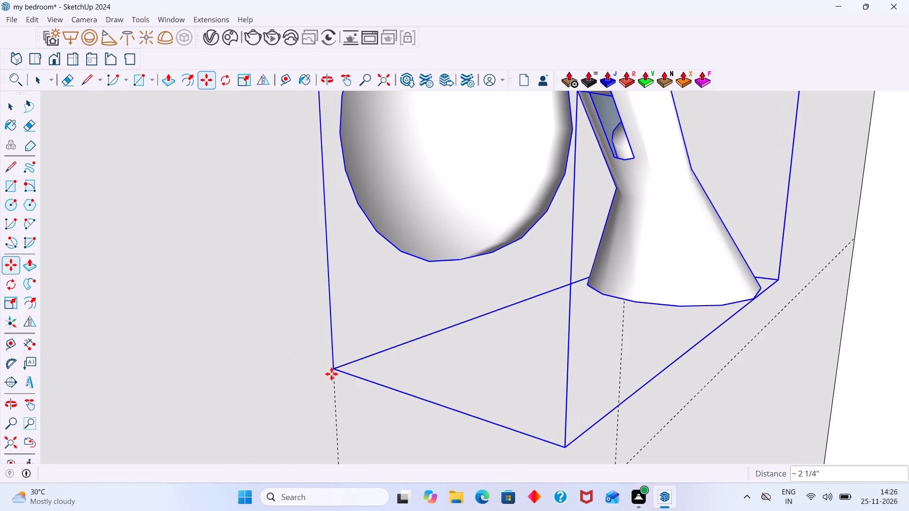
{"action": "key", "text": "space"}
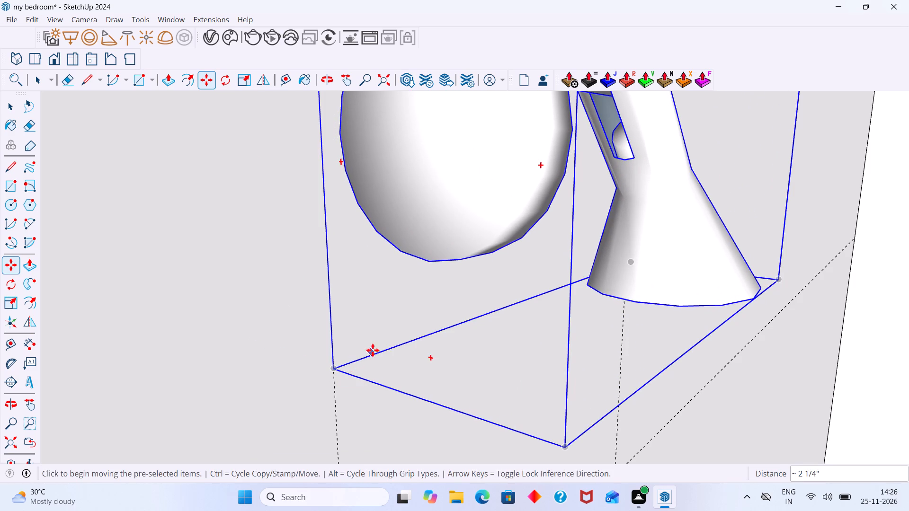
Move the wall lamp about 2 3/8" along the side wall, away from the slatted wall, to centre its mounting disc on the middle guide.
{"action": "scroll", "coordinate": [390, 319], "scroll_direction": "down", "scroll_amount": 12}
{"action": "key", "text": "m"}
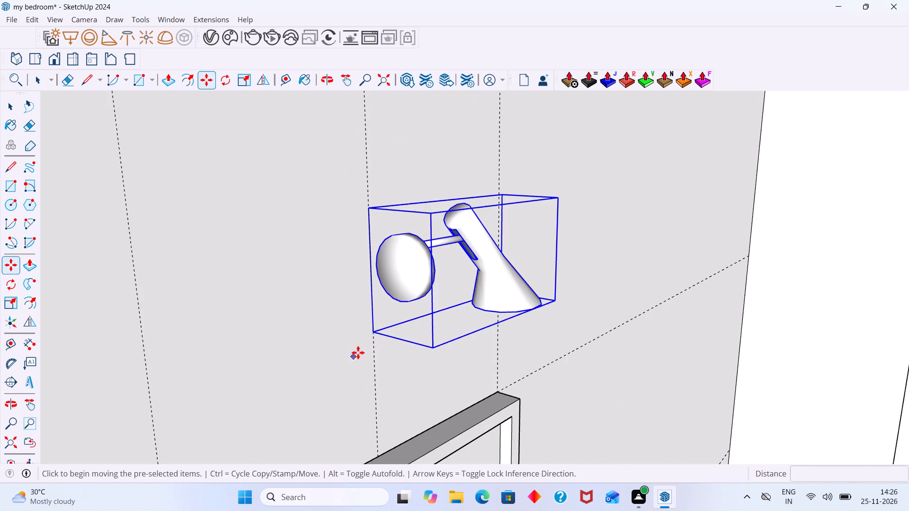
{"action": "left_click", "coordinate": [371, 334]}
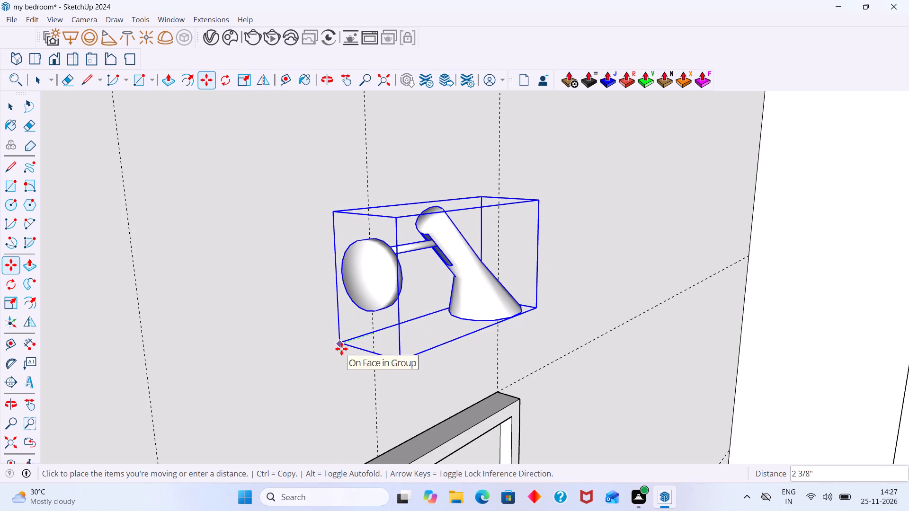
{"action": "left_click", "coordinate": [341, 349]}
{"action": "key", "text": "space"}
Examine how the wall lamp sits on the side wall relative to the middle guide and the framed panel.
{"action": "scroll", "coordinate": [376, 326], "scroll_direction": "down", "scroll_amount": 15}
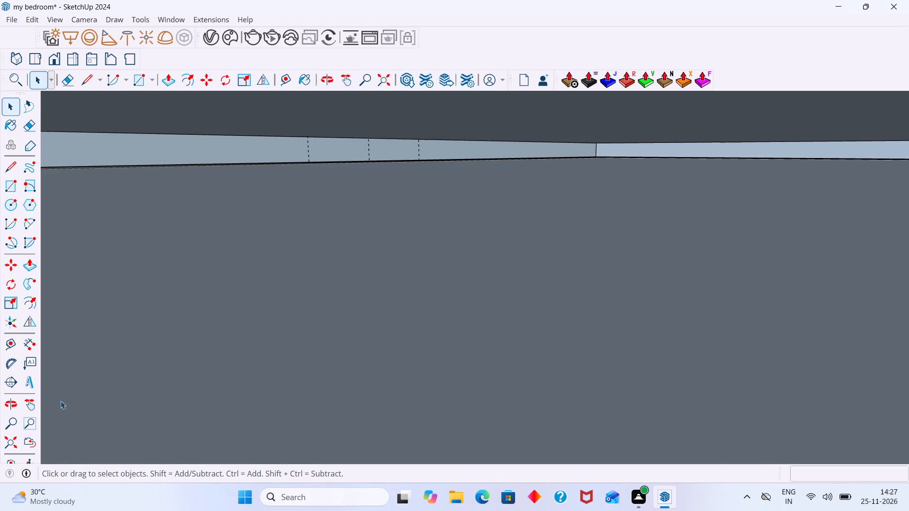
{"action": "left_click", "coordinate": [18, 448]}
{"action": "scroll", "coordinate": [267, 318], "scroll_direction": "up", "scroll_amount": 6}
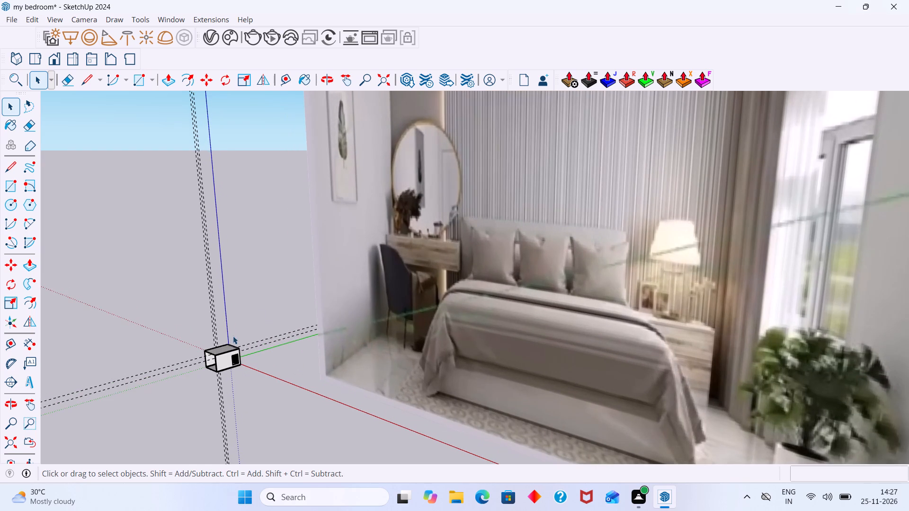
{"action": "middle_click_drag", "start_coordinate": [233, 335], "coordinate": [297, 254], "text": "shift"}
{"action": "scroll", "coordinate": [288, 291], "scroll_direction": "up", "scroll_amount": 10}
{"action": "left_click", "coordinate": [313, 287]}
{"action": "middle_click_drag", "start_coordinate": [270, 273], "coordinate": [338, 246]}
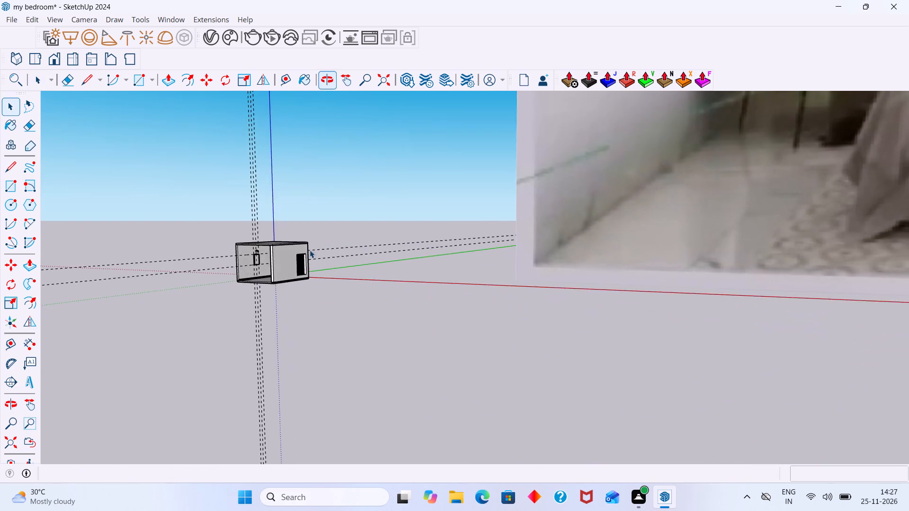
{"action": "scroll", "coordinate": [289, 252], "scroll_direction": "up", "scroll_amount": 20}
{"action": "scroll", "coordinate": [289, 252], "scroll_direction": "up", "scroll_amount": 19}
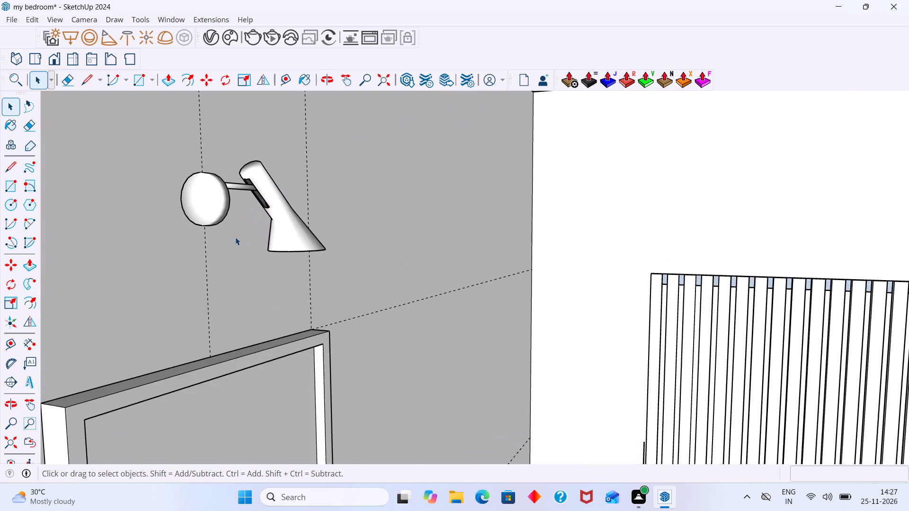
{"action": "scroll", "coordinate": [206, 213], "scroll_direction": "up", "scroll_amount": 7}
{"action": "scroll", "coordinate": [199, 208], "scroll_direction": "down", "scroll_amount": 3}
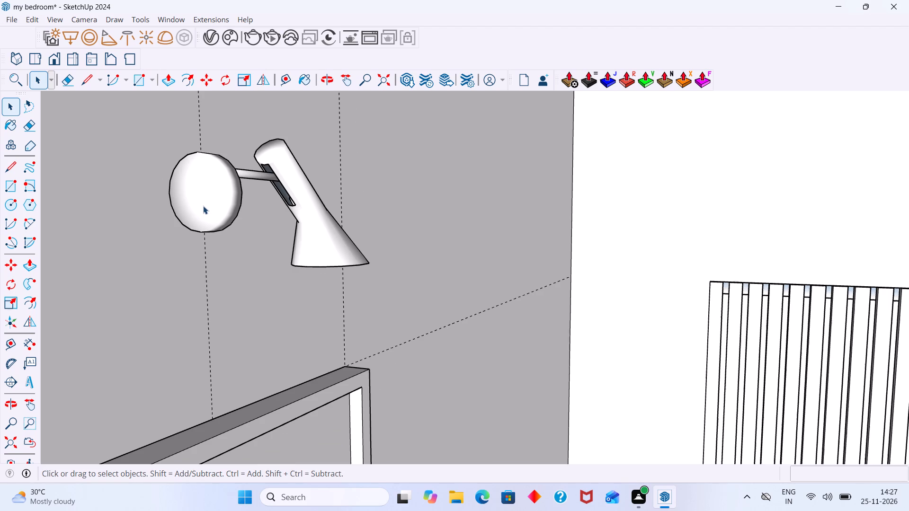
{"action": "scroll", "coordinate": [204, 205], "scroll_direction": "down", "scroll_amount": 4}
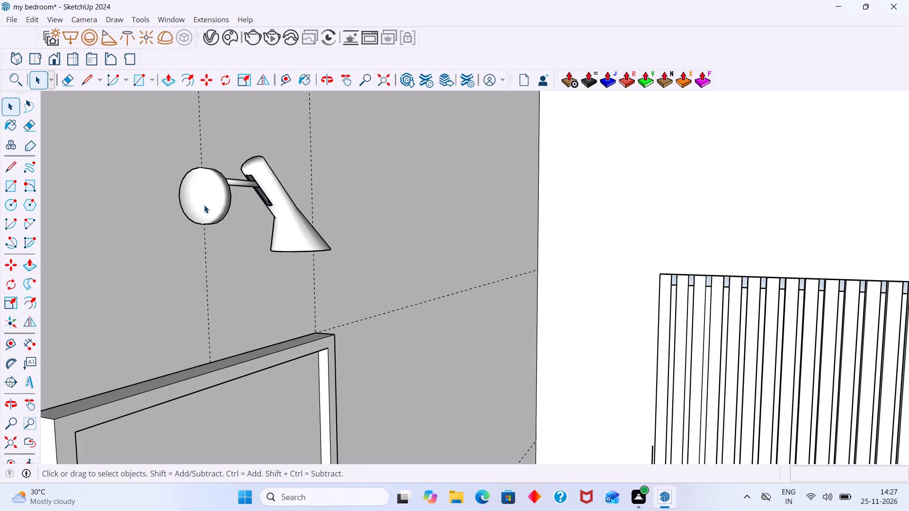
Scale the wall lamp to 0.91 along the green axis from its mounting-disc side.
{"action": "scroll", "coordinate": [209, 201], "scroll_direction": "up", "scroll_amount": 5}
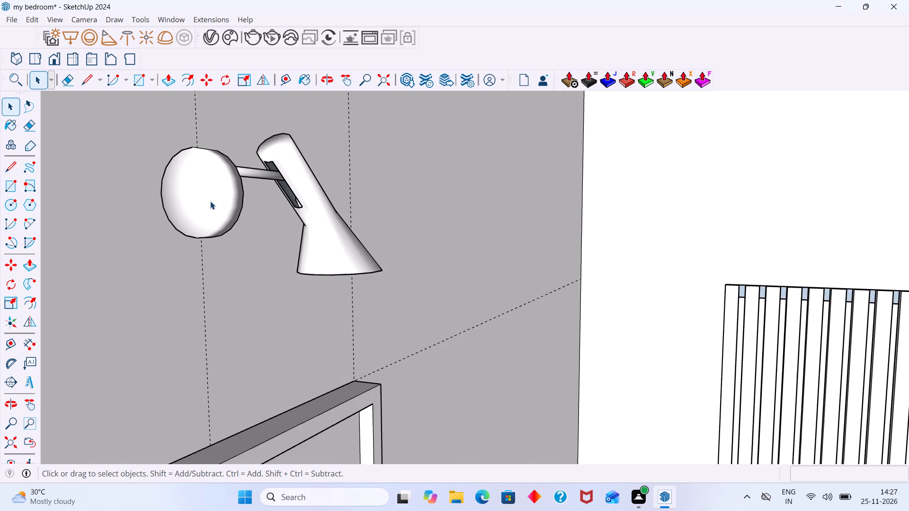
{"action": "left_click", "coordinate": [210, 201]}
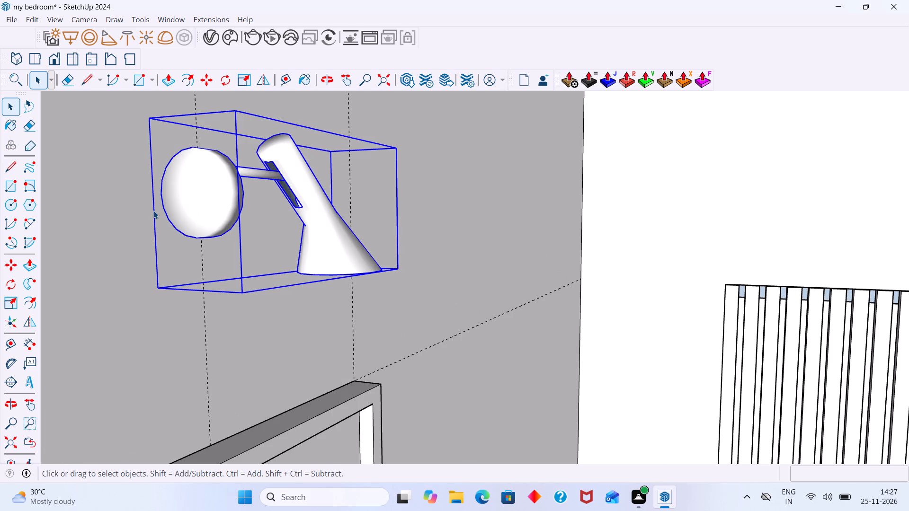
{"action": "key", "text": "s"}
{"action": "left_click", "coordinate": [154, 207]}
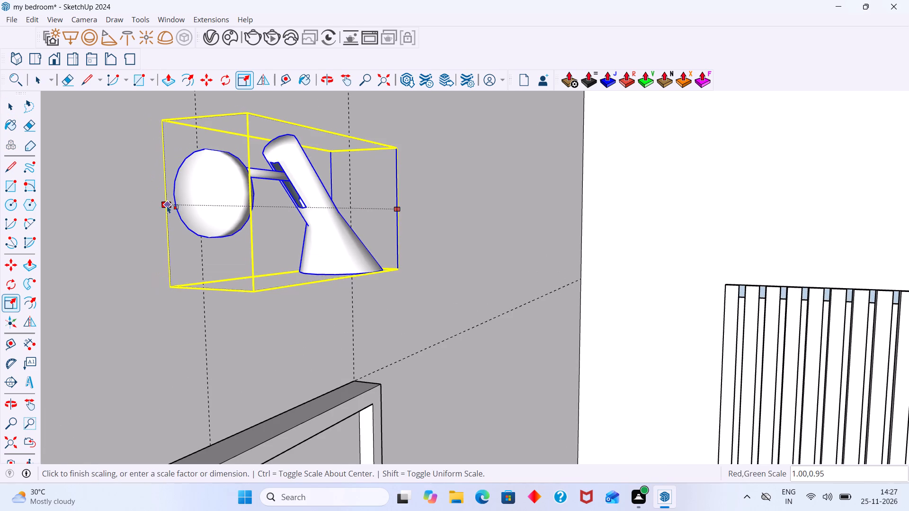
{"action": "left_click", "coordinate": [177, 201]}
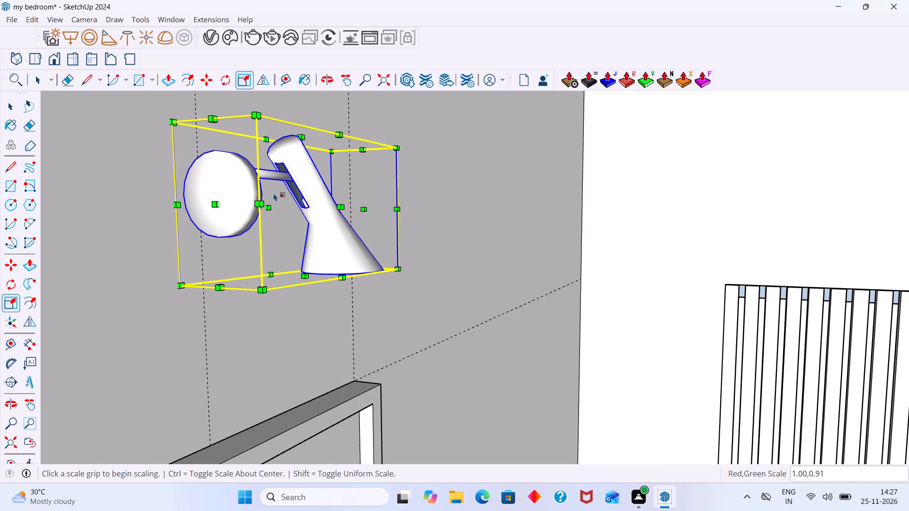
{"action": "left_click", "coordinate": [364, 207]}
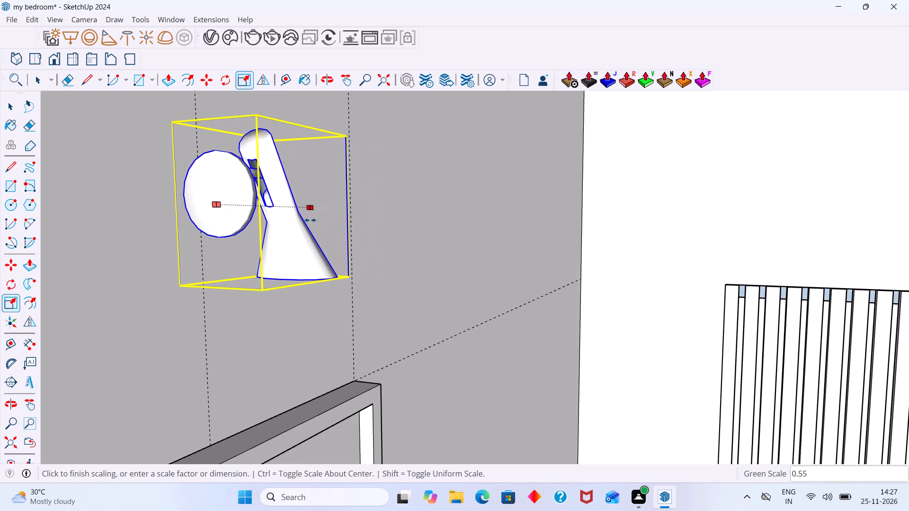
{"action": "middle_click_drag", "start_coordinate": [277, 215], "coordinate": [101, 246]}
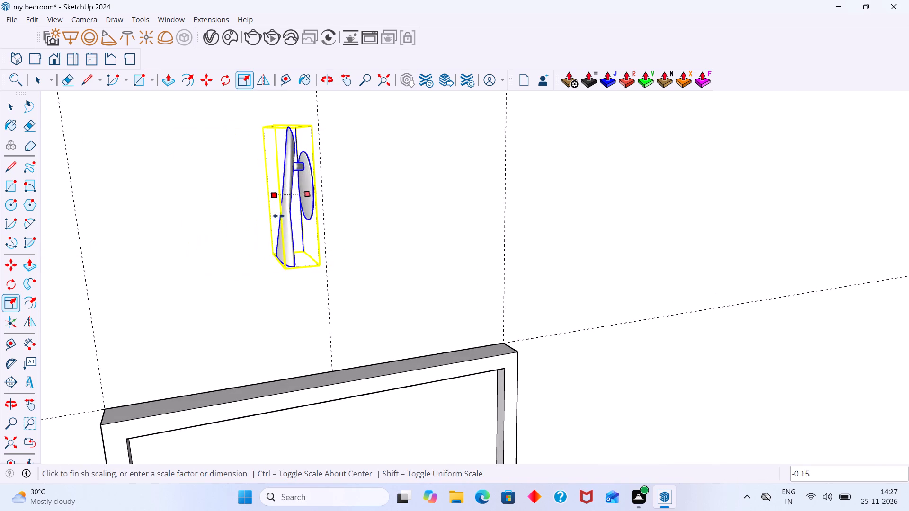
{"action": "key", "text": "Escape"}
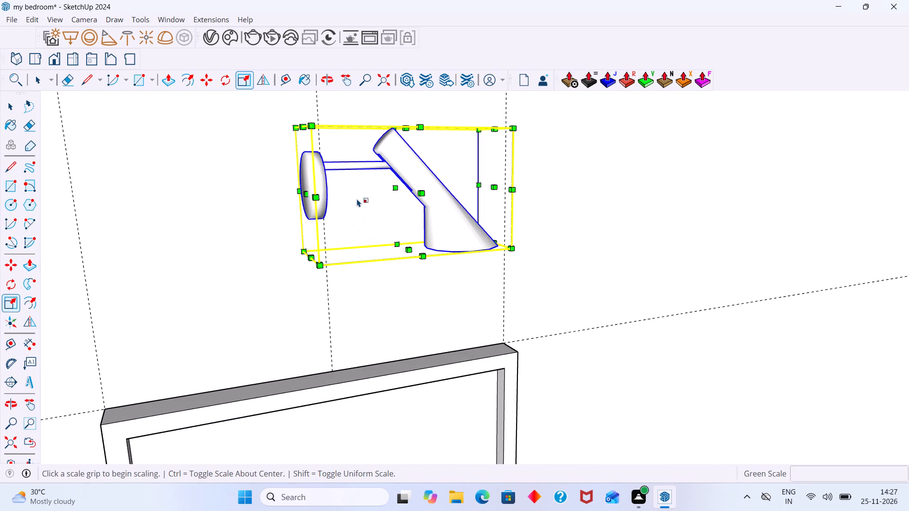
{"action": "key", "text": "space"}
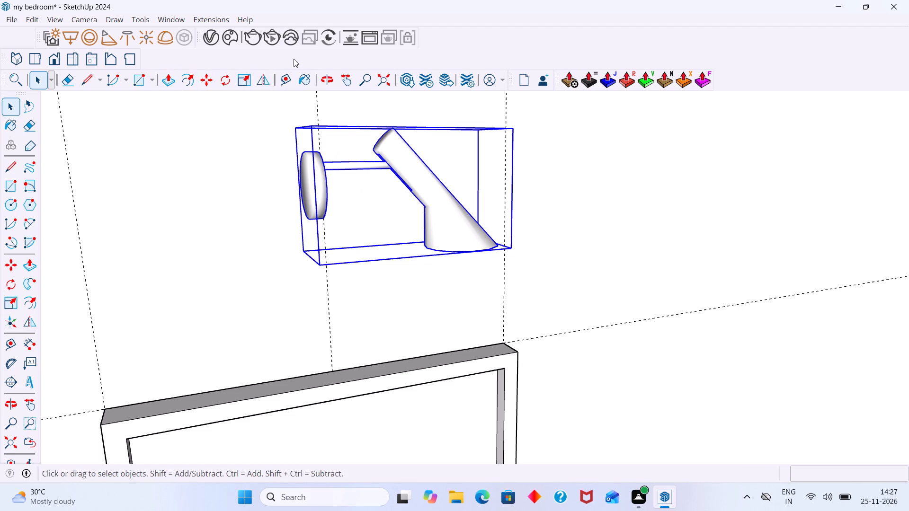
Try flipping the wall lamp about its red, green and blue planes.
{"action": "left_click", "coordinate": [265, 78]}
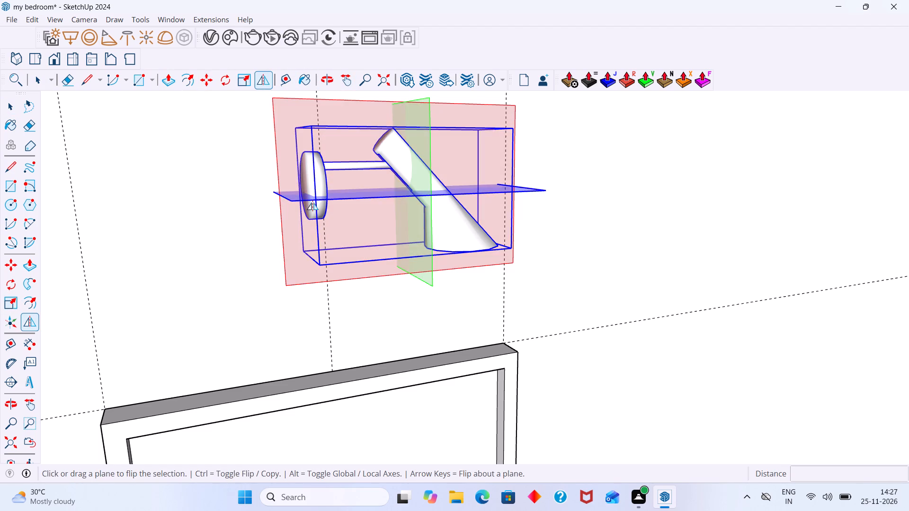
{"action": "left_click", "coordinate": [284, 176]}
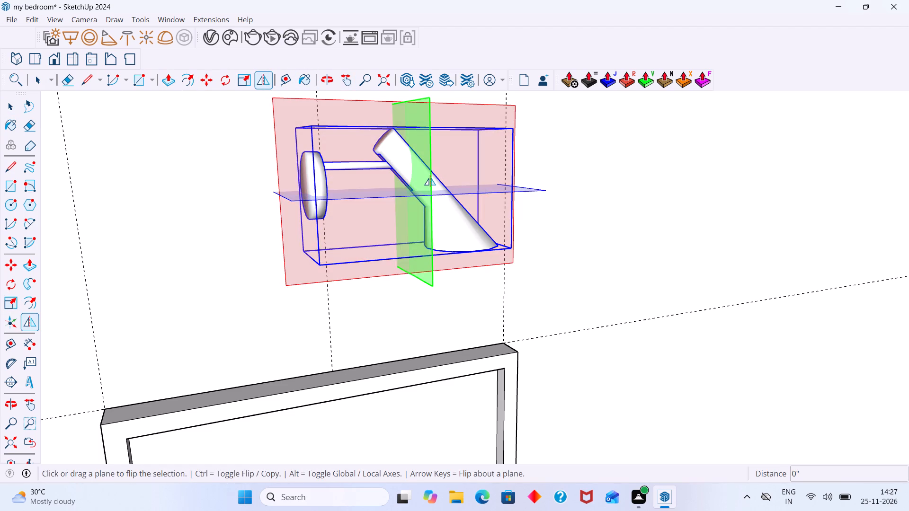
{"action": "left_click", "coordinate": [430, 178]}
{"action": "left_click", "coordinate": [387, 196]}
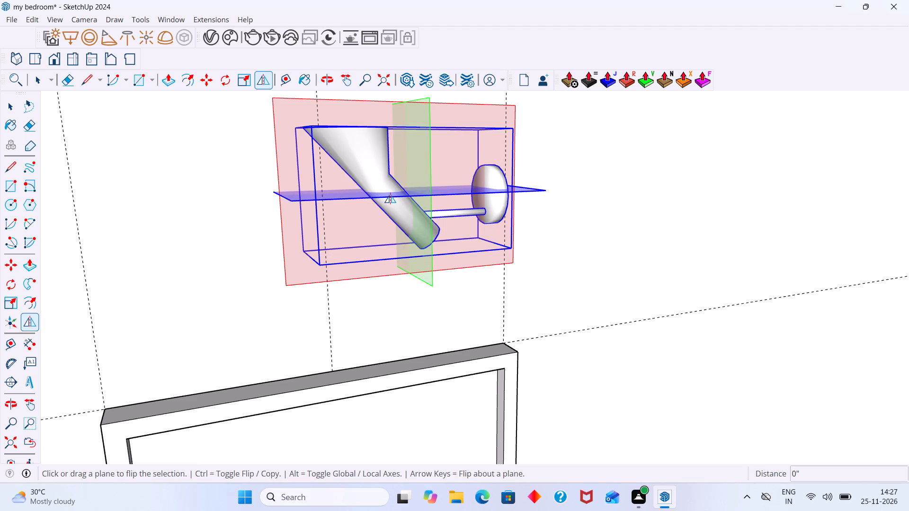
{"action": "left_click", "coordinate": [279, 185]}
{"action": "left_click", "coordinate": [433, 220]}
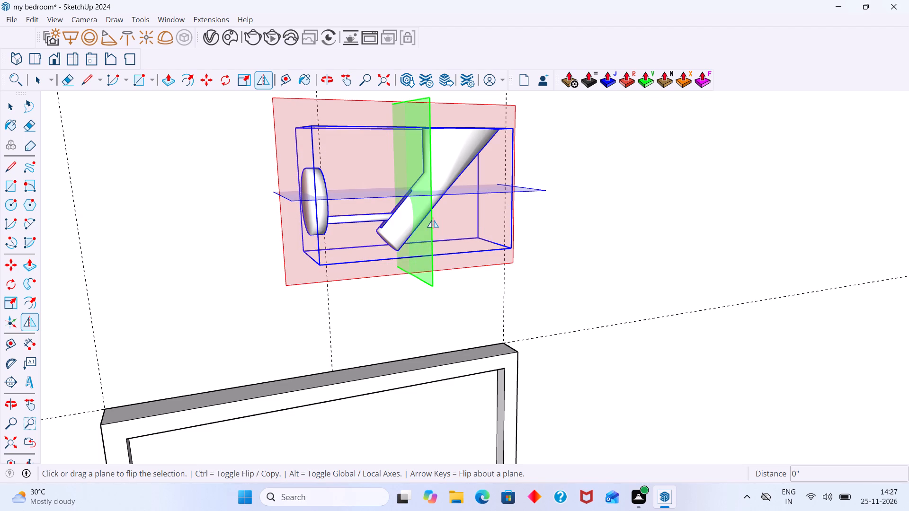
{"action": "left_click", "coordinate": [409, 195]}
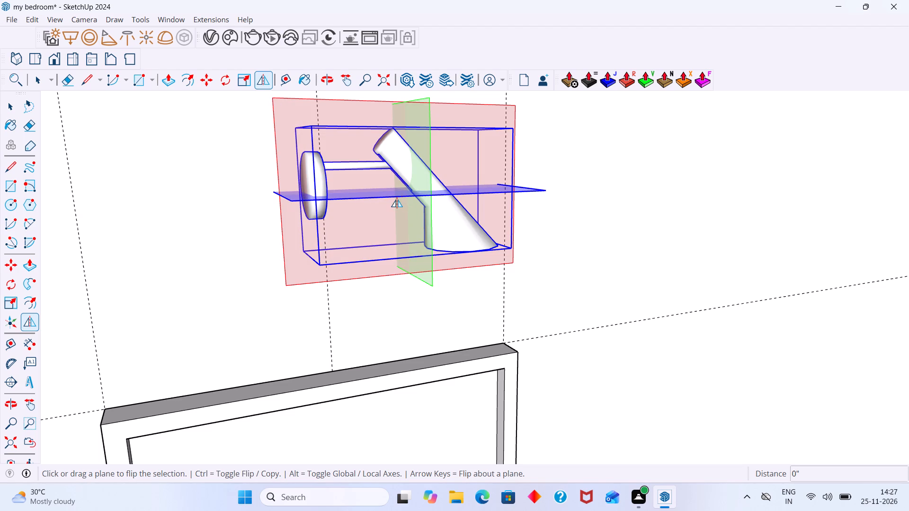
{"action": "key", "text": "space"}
Rotate the wall lamp 90° about the vertical axis at its lower bounding-box corner so the shade projects out from the side wall.
{"action": "scroll", "coordinate": [359, 195], "scroll_direction": "down", "scroll_amount": 20}
{"action": "scroll", "coordinate": [359, 195], "scroll_direction": "down", "scroll_amount": 1}
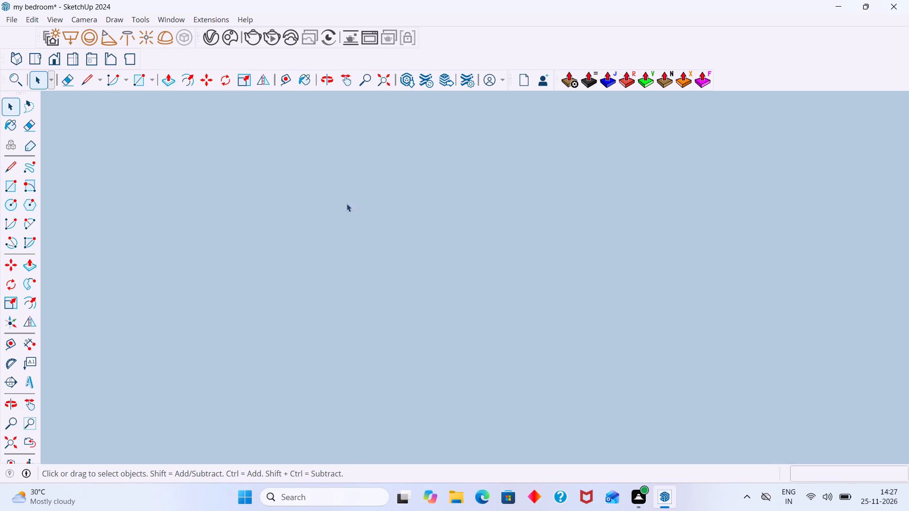
{"action": "left_click", "coordinate": [10, 444]}
{"action": "scroll", "coordinate": [282, 304], "scroll_direction": "up", "scroll_amount": 5}
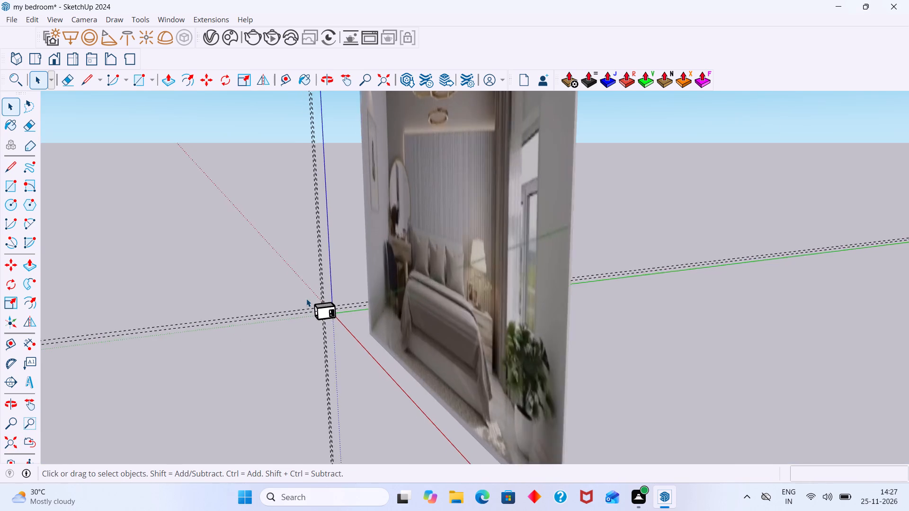
{"action": "scroll", "coordinate": [306, 299], "scroll_direction": "up", "scroll_amount": 15}
{"action": "middle_click_drag", "start_coordinate": [318, 313], "coordinate": [338, 306]}
{"action": "scroll", "coordinate": [329, 316], "scroll_direction": "up", "scroll_amount": 11}
{"action": "middle_click_drag", "start_coordinate": [340, 317], "coordinate": [392, 295]}
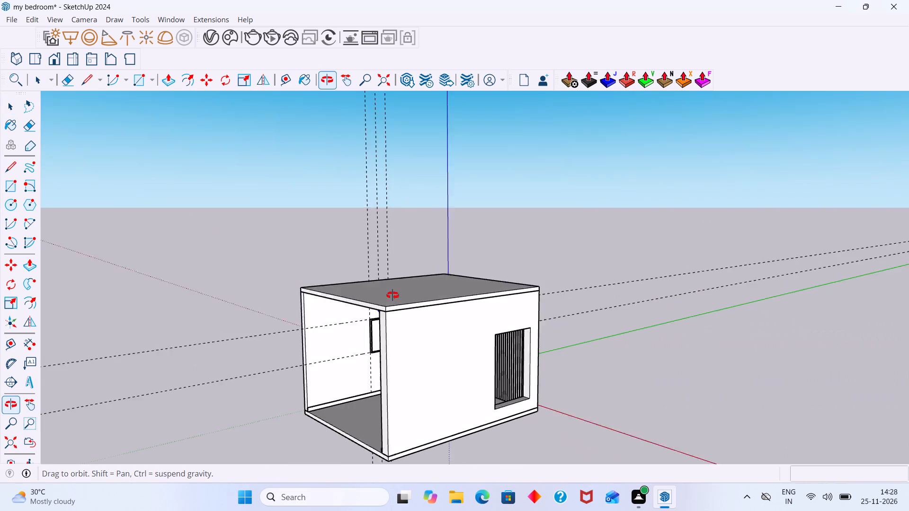
{"action": "middle_click_drag", "start_coordinate": [392, 295], "coordinate": [404, 280]}
{"action": "scroll", "coordinate": [383, 300], "scroll_direction": "up", "scroll_amount": 13}
{"action": "scroll", "coordinate": [373, 302], "scroll_direction": "down", "scroll_amount": 4}
{"action": "scroll", "coordinate": [377, 312], "scroll_direction": "up", "scroll_amount": 2}
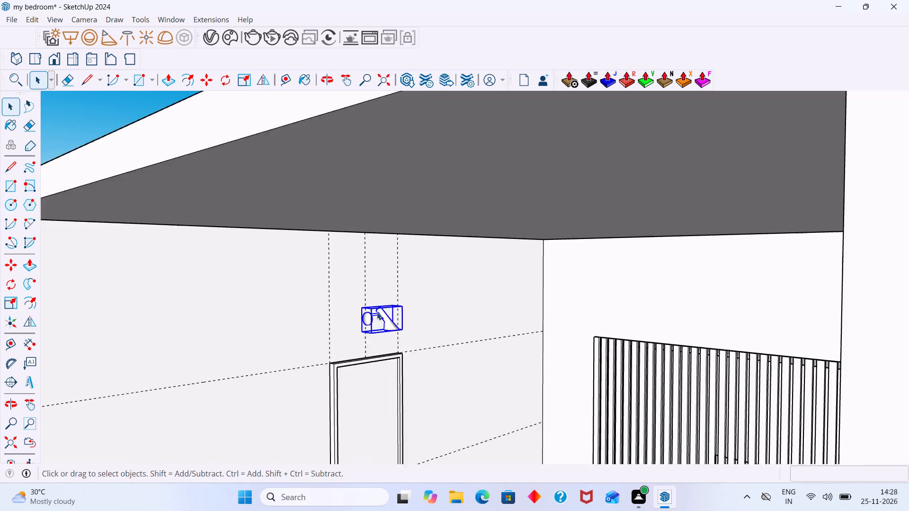
{"action": "scroll", "coordinate": [377, 312], "scroll_direction": "up", "scroll_amount": 4}
{"action": "key", "text": "q"}
{"action": "scroll", "coordinate": [380, 327], "scroll_direction": "up", "scroll_amount": 7}
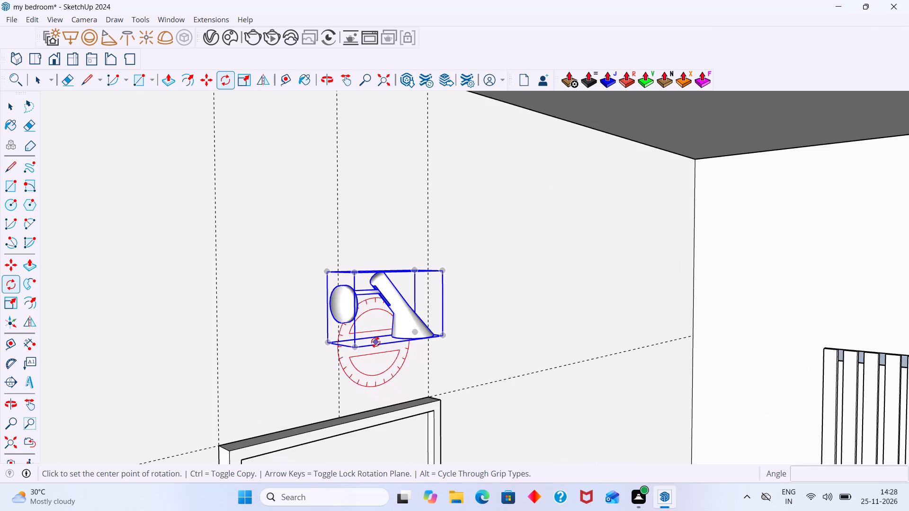
{"action": "key", "text": "Up"}
{"action": "scroll", "coordinate": [329, 361], "scroll_direction": "up", "scroll_amount": 6}
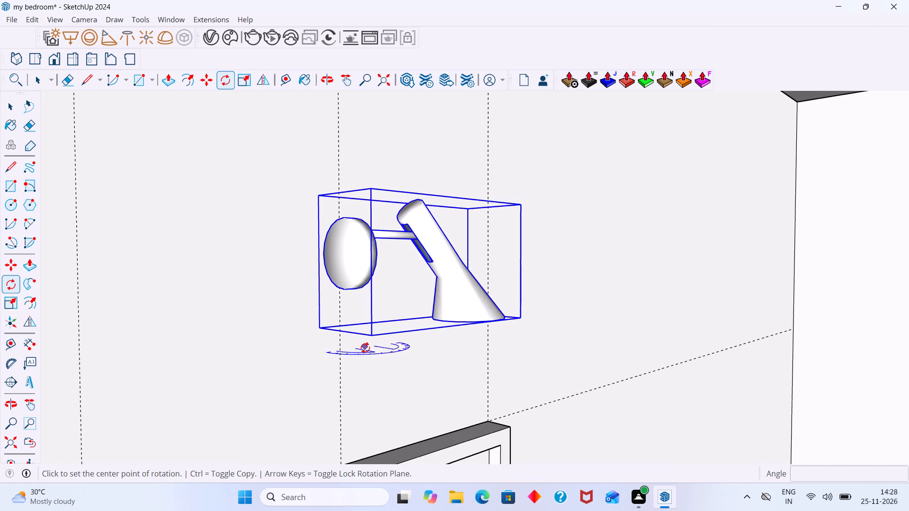
{"action": "left_click", "coordinate": [371, 341]}
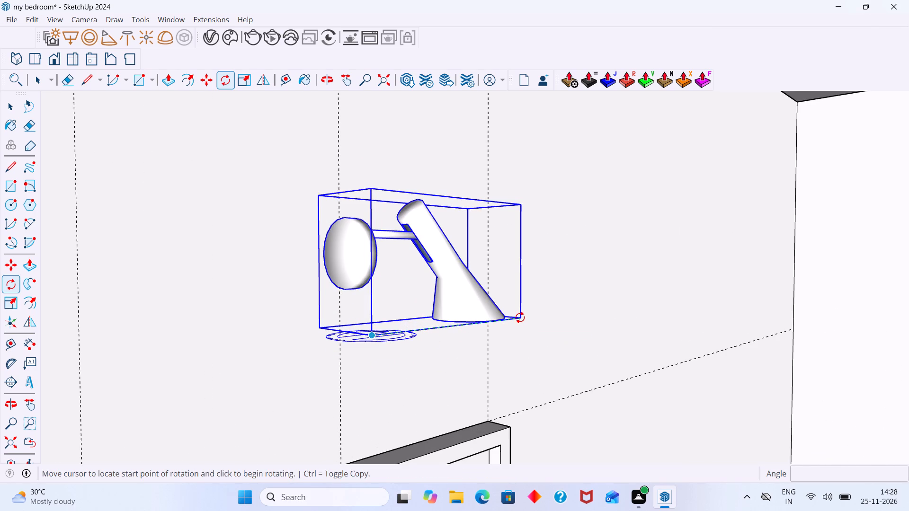
{"action": "left_click", "coordinate": [520, 317]}
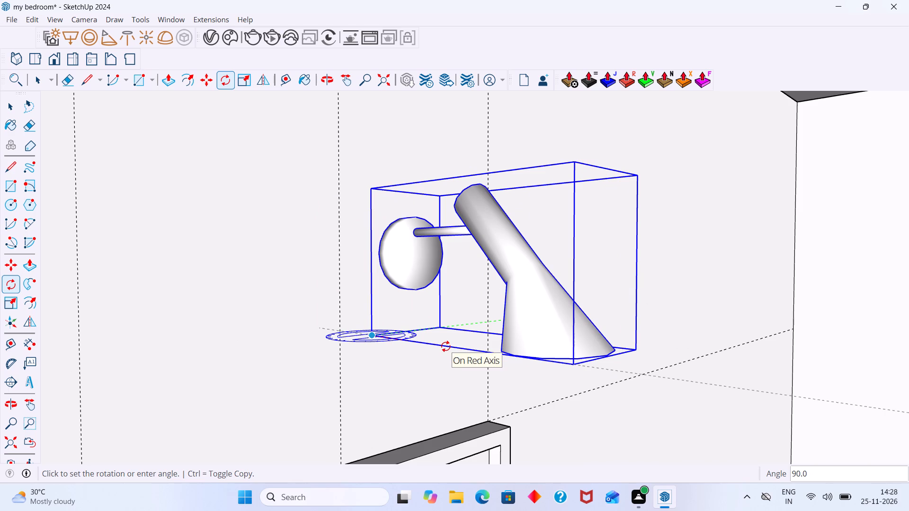
{"action": "left_click", "coordinate": [446, 346]}
{"action": "key", "text": "space"}
Move the wall lamp about 4 1/2" along the red axis towards the side wall by its mounting disc.
{"action": "scroll", "coordinate": [450, 330], "scroll_direction": "down", "scroll_amount": 12}
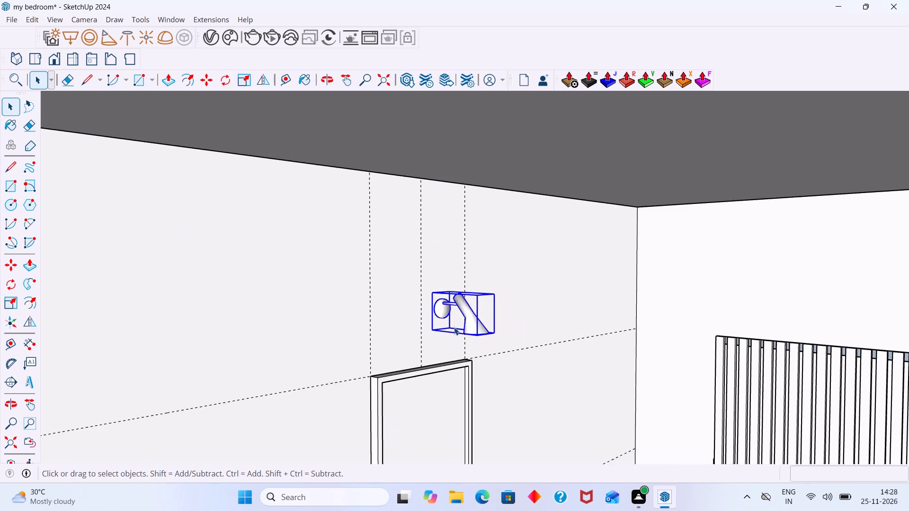
{"action": "scroll", "coordinate": [455, 320], "scroll_direction": "up", "scroll_amount": 1}
{"action": "key", "text": "m"}
{"action": "scroll", "coordinate": [439, 323], "scroll_direction": "up", "scroll_amount": 9}
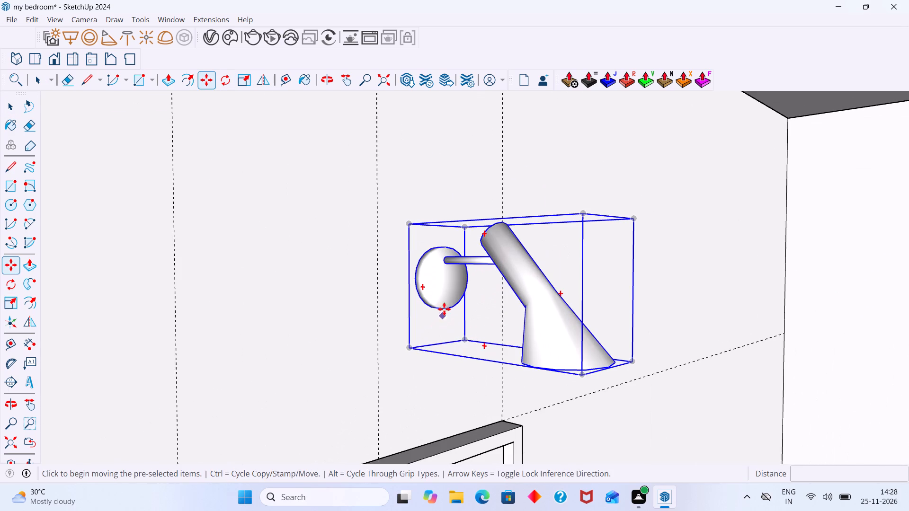
{"action": "left_click", "coordinate": [439, 276]}
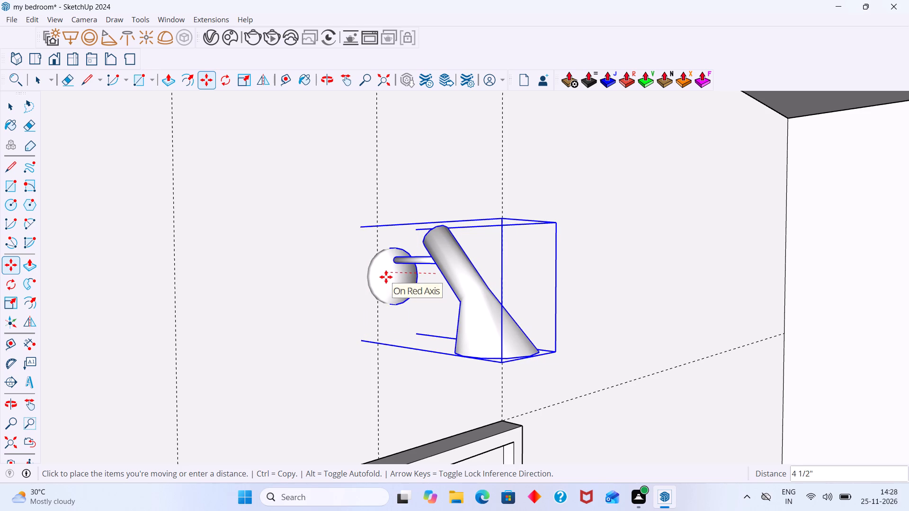
{"action": "left_click", "coordinate": [387, 278]}
{"action": "key", "text": "space"}
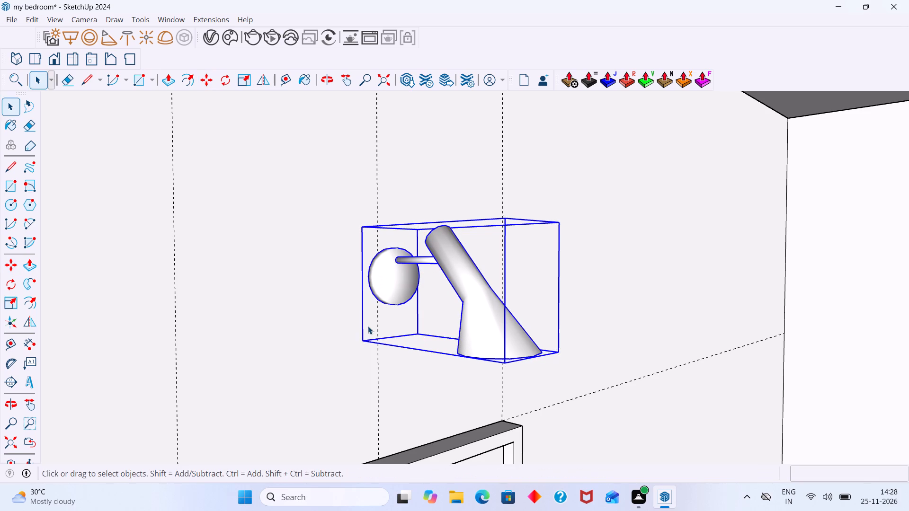
Move the wall lamp about 1 1/8" along the side wall by its upper back edge midpoint to centre it on the middle guide.
{"action": "middle_click_drag", "start_coordinate": [337, 328], "coordinate": [264, 364]}
{"action": "key", "text": "m"}
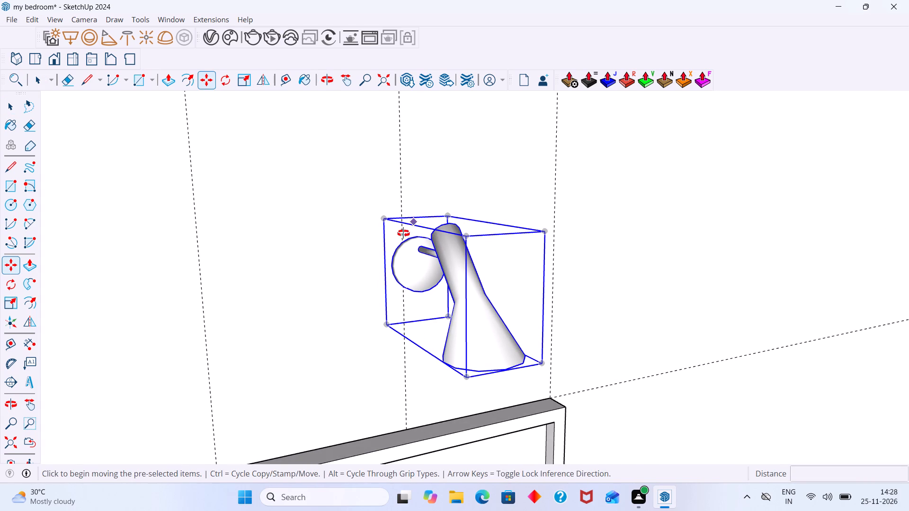
{"action": "middle_click_drag", "start_coordinate": [406, 231], "coordinate": [392, 252]}
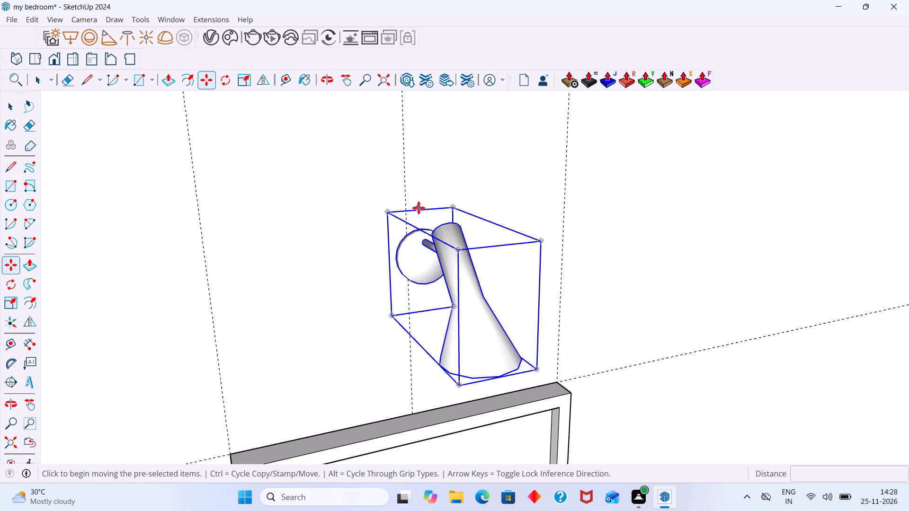
{"action": "left_click", "coordinate": [422, 208]}
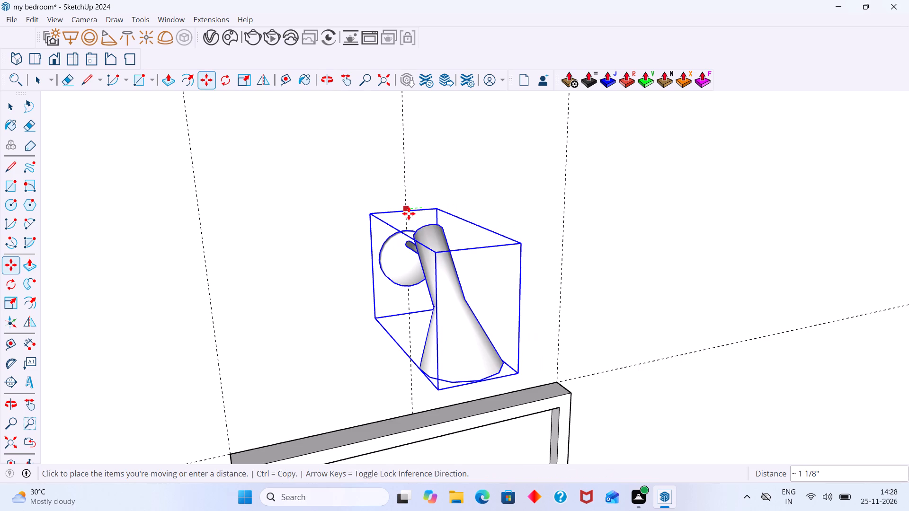
{"action": "left_click", "coordinate": [407, 213]}
{"action": "key", "text": "space"}
Deselect the wall lamp and examine its placement above the framed panel from outside and inside the room.
{"action": "scroll", "coordinate": [459, 227], "scroll_direction": "down", "scroll_amount": 9}
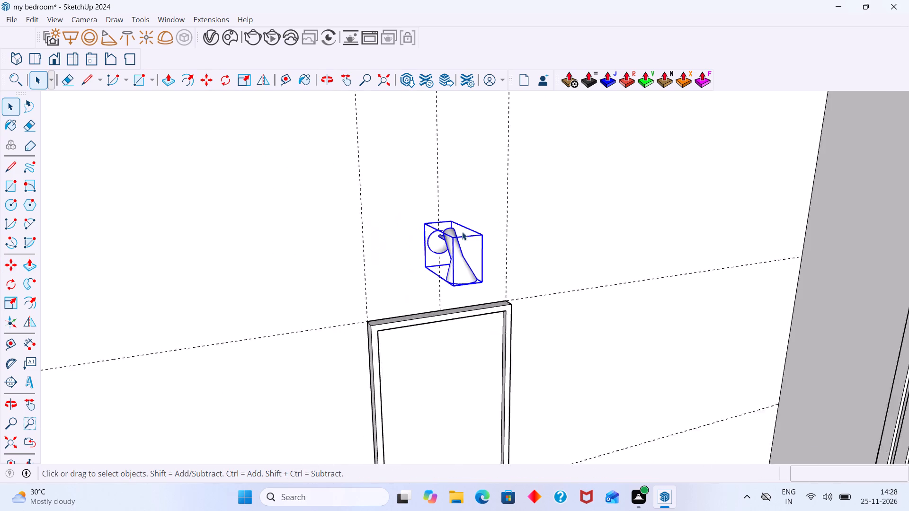
{"action": "scroll", "coordinate": [462, 232], "scroll_direction": "down", "scroll_amount": 5}
{"action": "scroll", "coordinate": [429, 237], "scroll_direction": "down", "scroll_amount": 16}
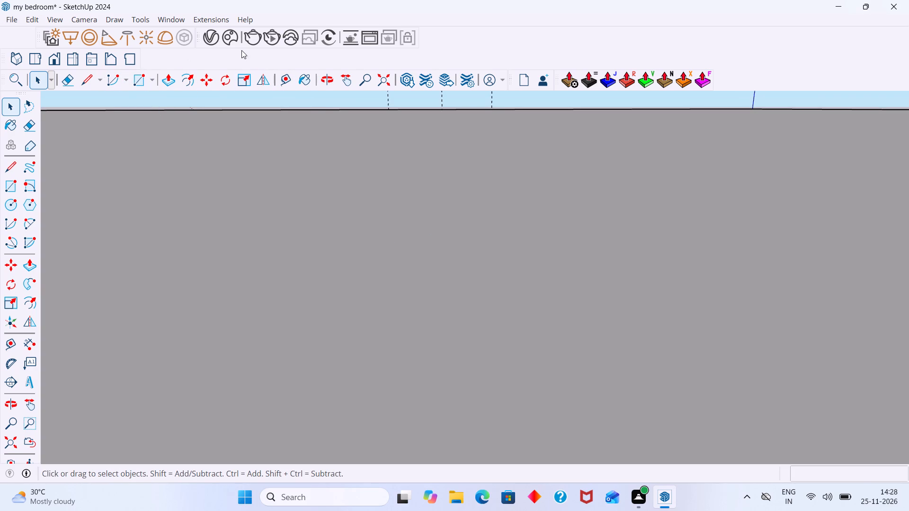
{"action": "left_click", "coordinate": [379, 83]}
{"action": "scroll", "coordinate": [388, 113], "scroll_direction": "down", "scroll_amount": 4}
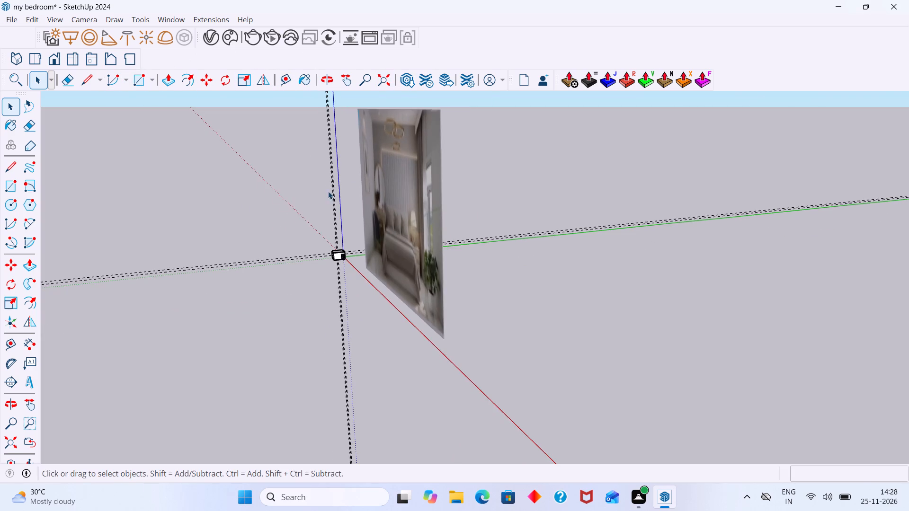
{"action": "left_click", "coordinate": [240, 195]}
{"action": "scroll", "coordinate": [352, 261], "scroll_direction": "up", "scroll_amount": 20}
{"action": "scroll", "coordinate": [352, 261], "scroll_direction": "up", "scroll_amount": 7}
{"action": "middle_click_drag", "start_coordinate": [331, 224], "coordinate": [439, 203]}
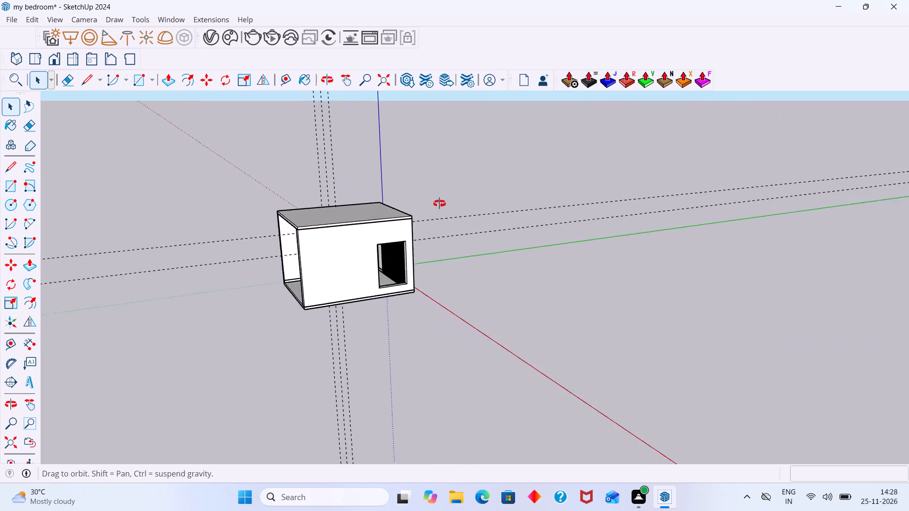
{"action": "middle_click_drag", "start_coordinate": [439, 203], "coordinate": [437, 202]}
{"action": "scroll", "coordinate": [357, 237], "scroll_direction": "up", "scroll_amount": 12}
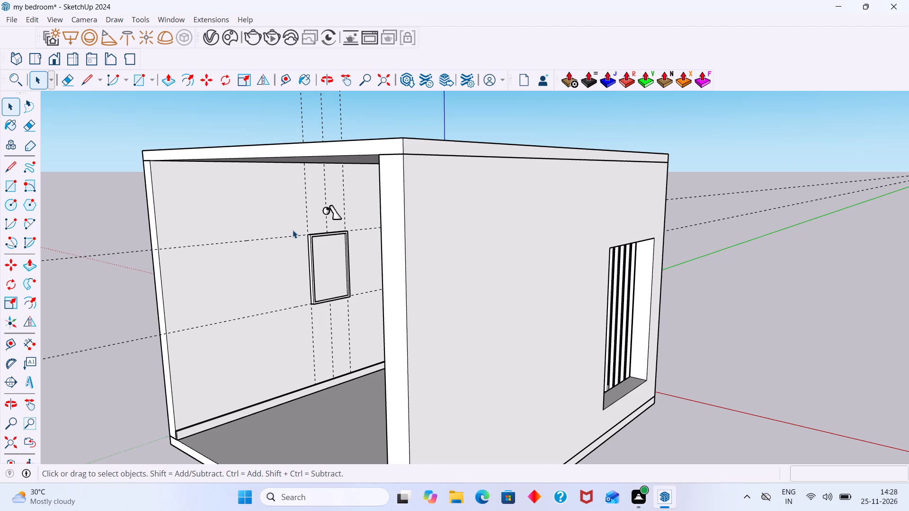
{"action": "scroll", "coordinate": [342, 274], "scroll_direction": "up", "scroll_amount": 6}
{"action": "scroll", "coordinate": [324, 146], "scroll_direction": "up", "scroll_amount": 15}
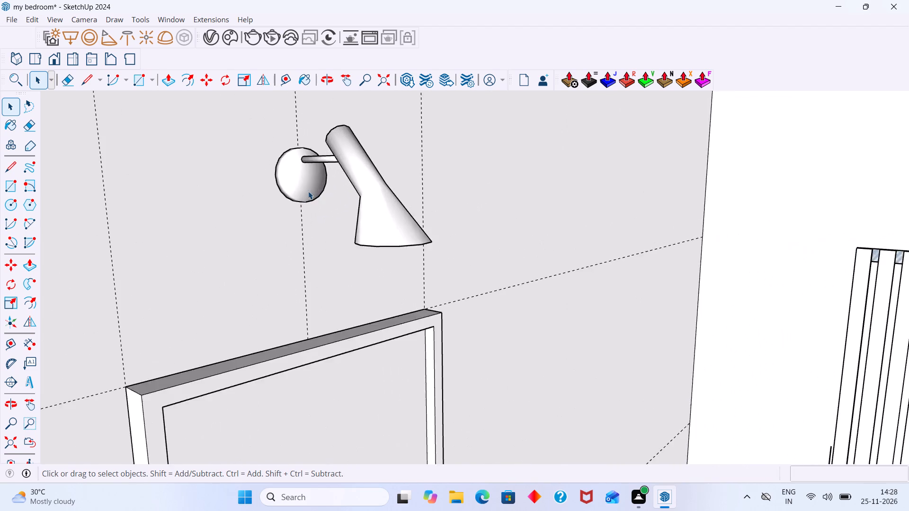
{"action": "scroll", "coordinate": [308, 191], "scroll_direction": "up", "scroll_amount": 2}
{"action": "scroll", "coordinate": [306, 187], "scroll_direction": "down", "scroll_amount": 20}
Move the wall lamp about 3 5/8" up the side wall from its mounting disc's centre, along the middle guide.
{"action": "scroll", "coordinate": [317, 185], "scroll_direction": "up", "scroll_amount": 5}
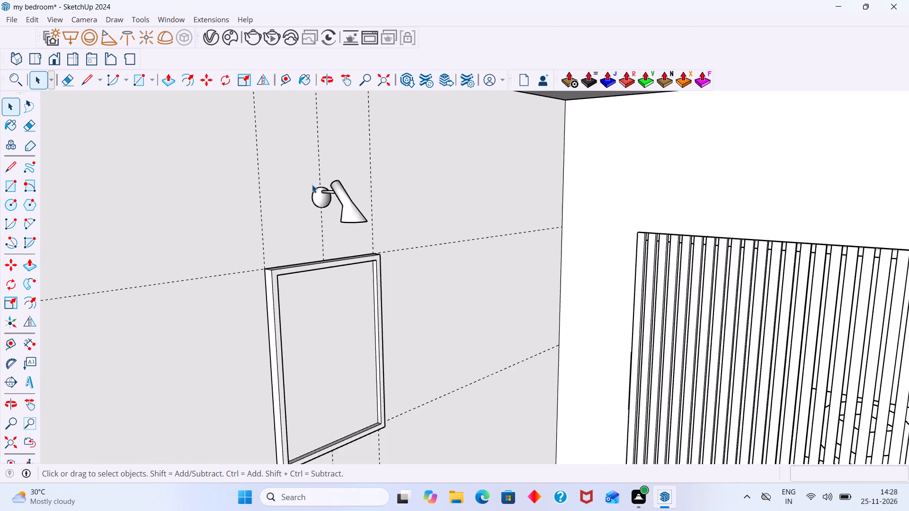
{"action": "scroll", "coordinate": [312, 185], "scroll_direction": "up", "scroll_amount": 11}
{"action": "left_click", "coordinate": [317, 208]}
{"action": "key", "text": "m"}
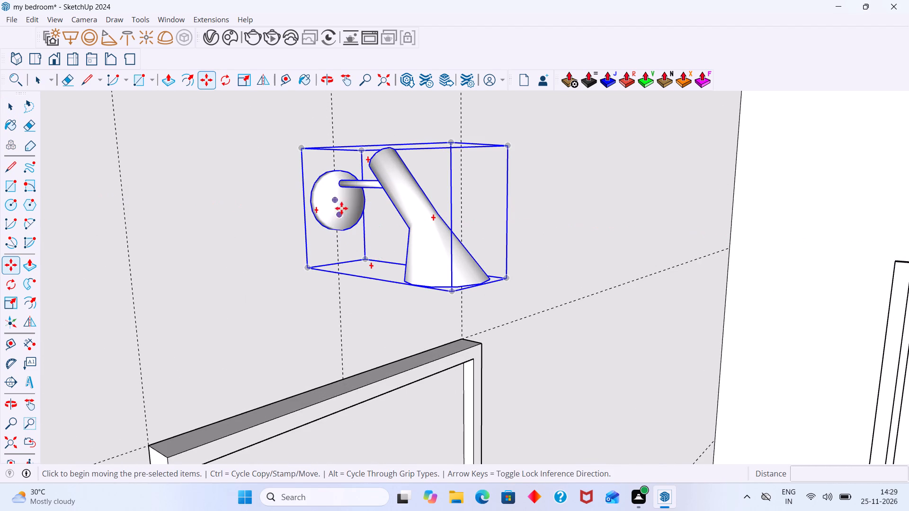
{"action": "left_click", "coordinate": [335, 201]}
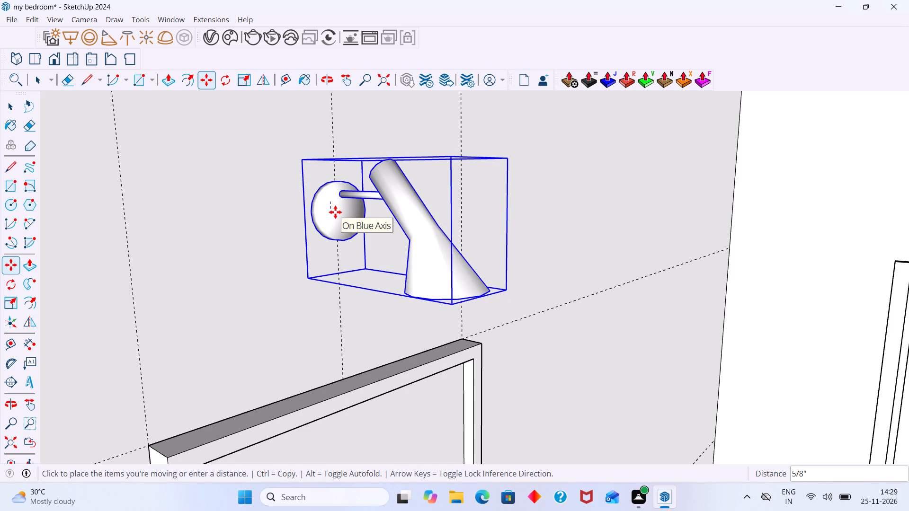
{"action": "key", "text": "Escape"}
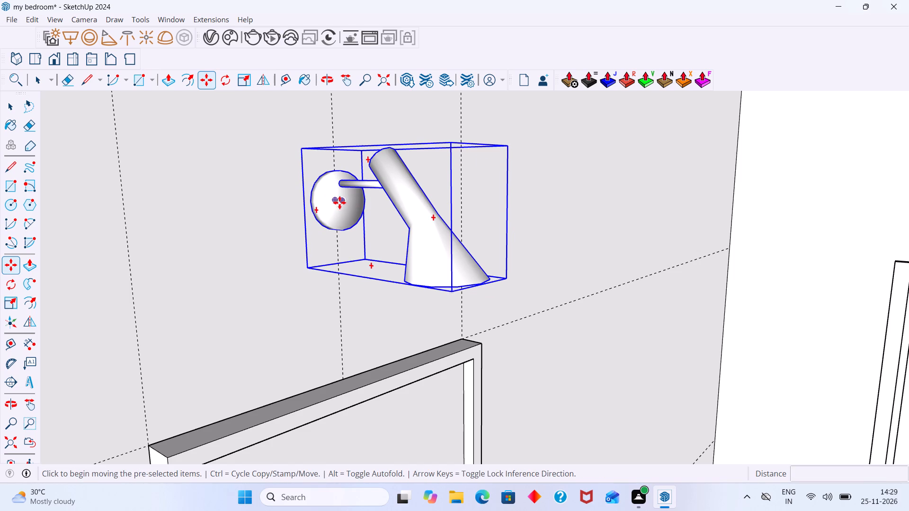
{"action": "left_click", "coordinate": [337, 201]}
{"action": "left_click", "coordinate": [338, 139]}
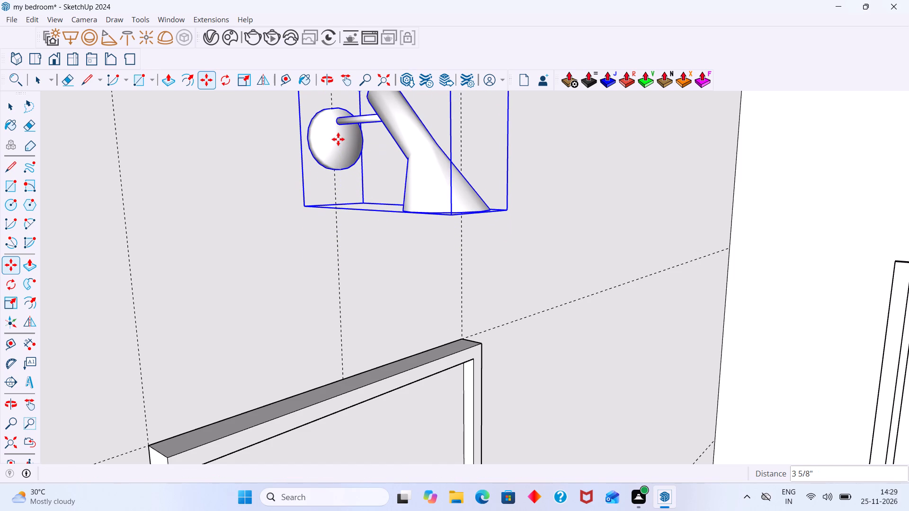
Examine the wall lamp's placement above the framed side-wall panel, close up and from outside the room.
{"action": "key", "text": "space"}
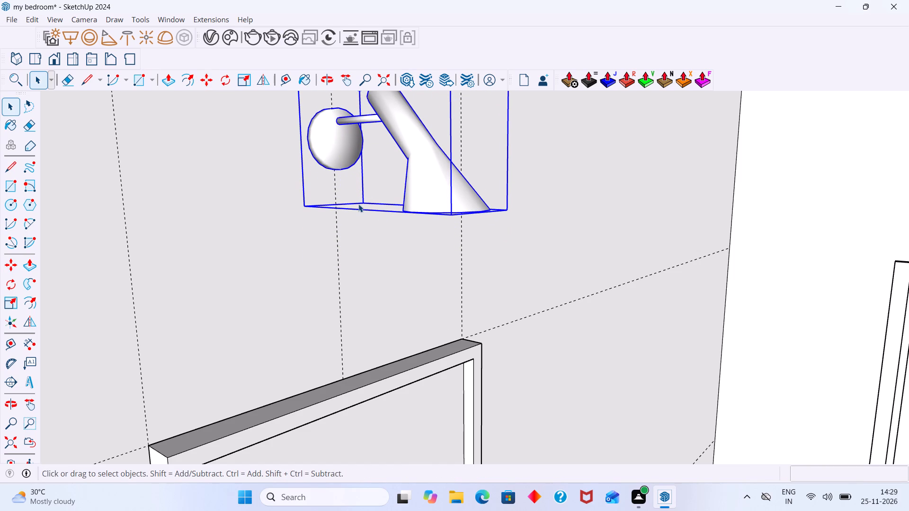
{"action": "scroll", "coordinate": [365, 201], "scroll_direction": "down", "scroll_amount": 12}
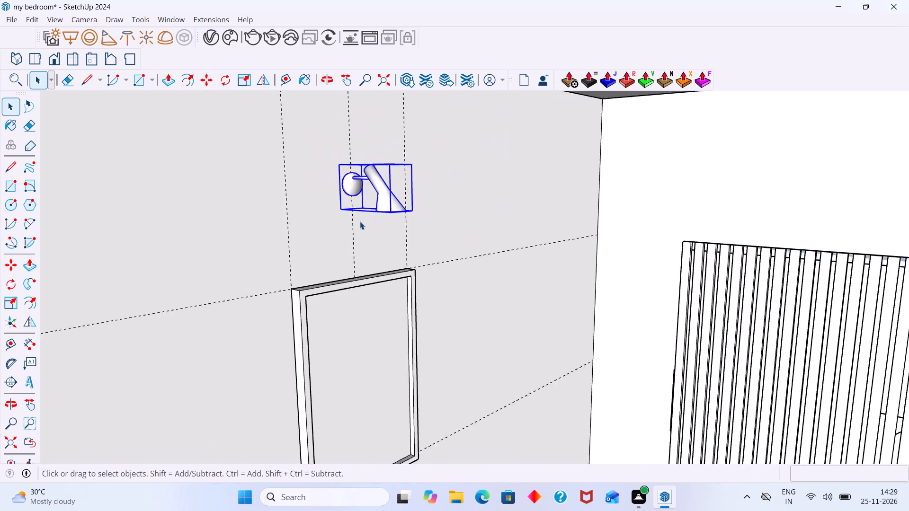
{"action": "scroll", "coordinate": [360, 221], "scroll_direction": "down", "scroll_amount": 16}
{"action": "left_click", "coordinate": [217, 198]}
{"action": "scroll", "coordinate": [360, 220], "scroll_direction": "up", "scroll_amount": 10}
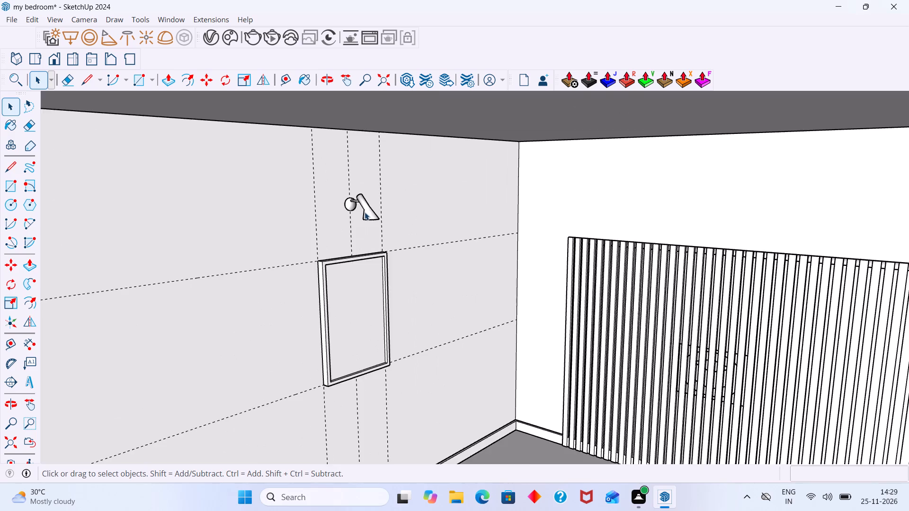
{"action": "scroll", "coordinate": [365, 212], "scroll_direction": "up", "scroll_amount": 2}
{"action": "left_click", "coordinate": [368, 208]}
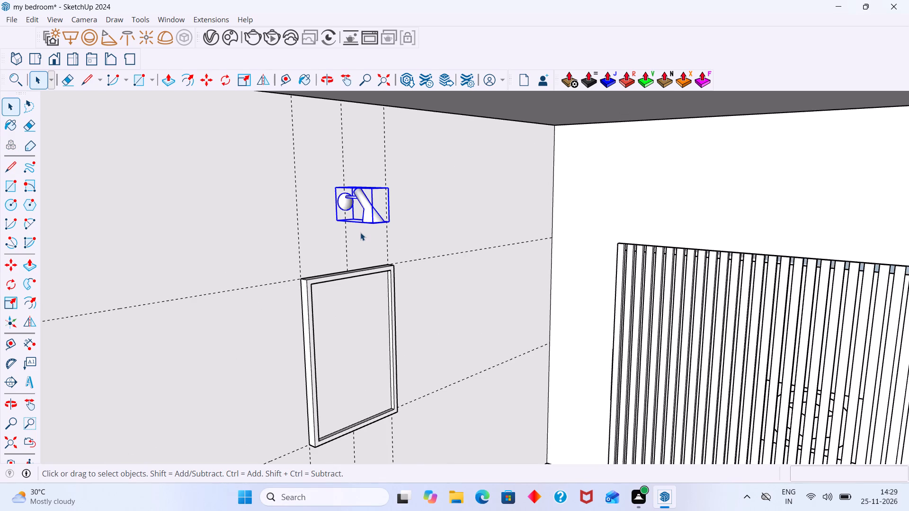
{"action": "scroll", "coordinate": [364, 230], "scroll_direction": "down", "scroll_amount": 12}
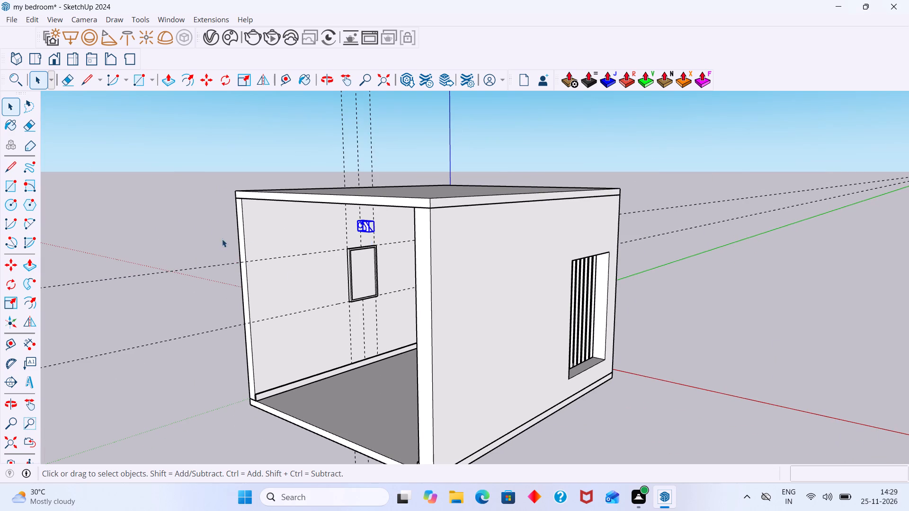
{"action": "left_click", "coordinate": [214, 228]}
{"action": "scroll", "coordinate": [450, 261], "scroll_direction": "up", "scroll_amount": 11}
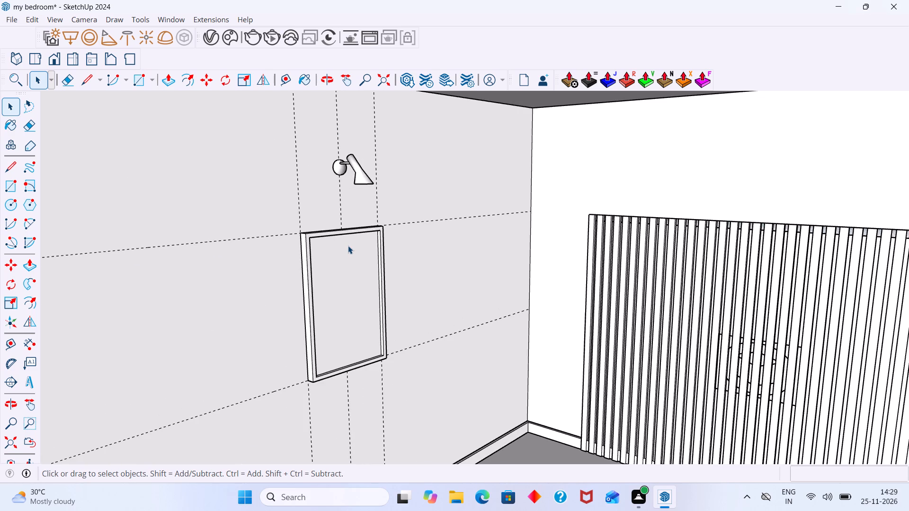
{"action": "scroll", "coordinate": [348, 246], "scroll_direction": "up", "scroll_amount": 4}
{"action": "left_click", "coordinate": [333, 225]}
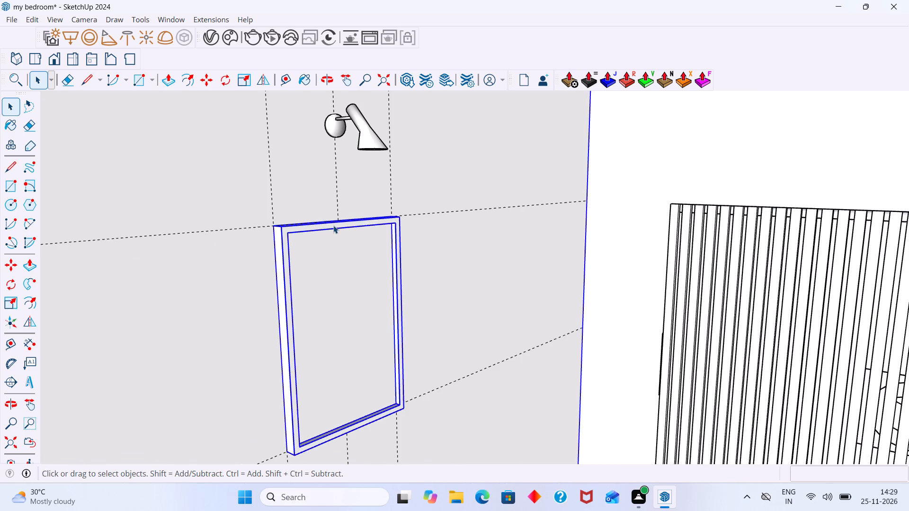
{"action": "scroll", "coordinate": [310, 220], "scroll_direction": "down", "scroll_amount": 3}
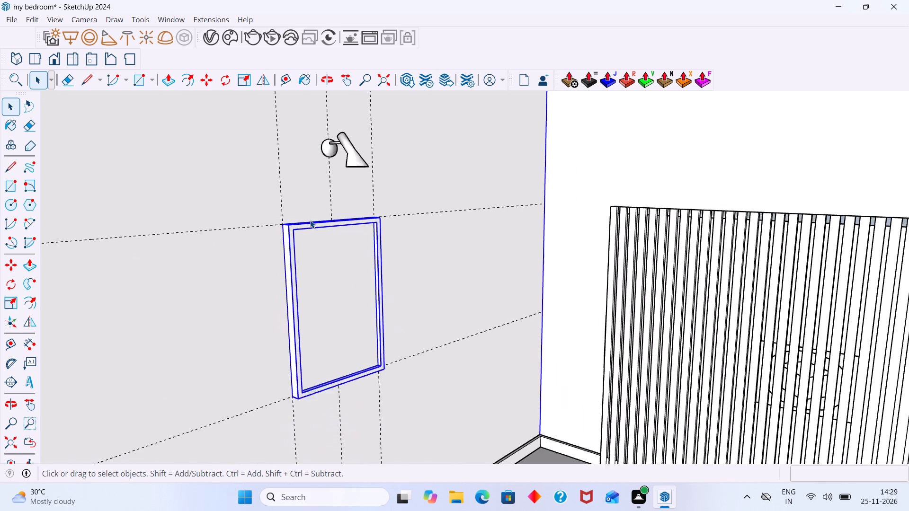
{"action": "scroll", "coordinate": [310, 220], "scroll_direction": "down", "scroll_amount": 6}
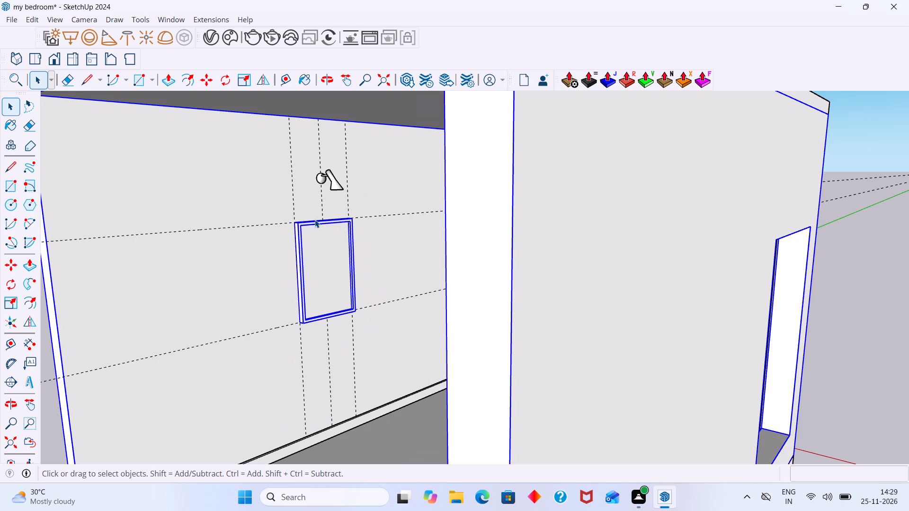
{"action": "scroll", "coordinate": [316, 225], "scroll_direction": "down", "scroll_amount": 9}
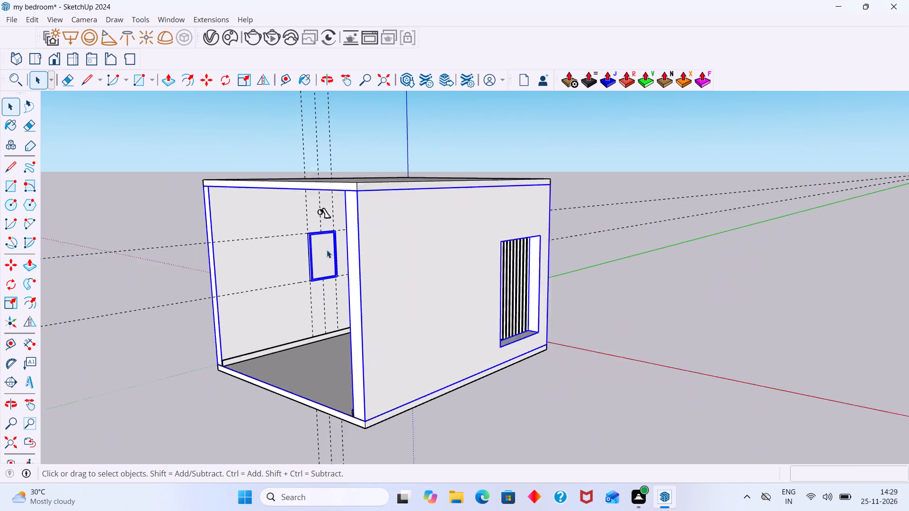
{"action": "scroll", "coordinate": [327, 250], "scroll_direction": "down", "scroll_amount": 1}
{"action": "left_click", "coordinate": [225, 212]}
Erase all the dashed vertical and horizontal construction guides around the framed panel and wall lamp.
{"action": "middle_click_drag", "start_coordinate": [194, 221], "coordinate": [312, 236]}
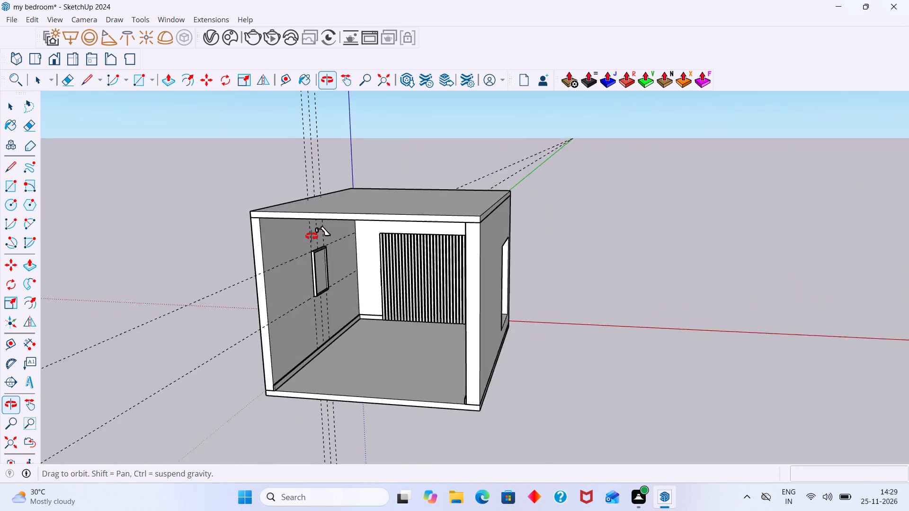
{"action": "middle_click_drag", "start_coordinate": [312, 236], "coordinate": [304, 237]}
{"action": "key", "text": "e"}
{"action": "left_click_drag", "start_coordinate": [332, 143], "coordinate": [258, 166]}
{"action": "left_click_drag", "start_coordinate": [215, 259], "coordinate": [226, 342]}
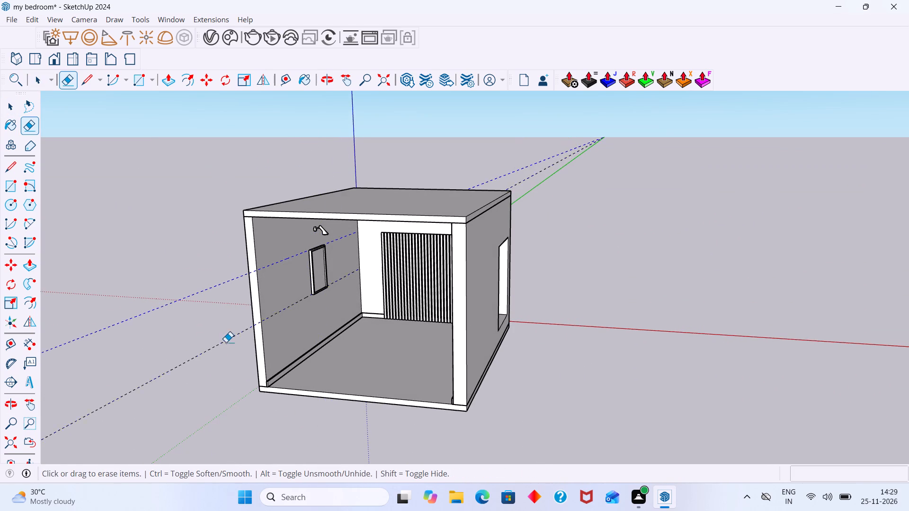
{"action": "left_click_drag", "start_coordinate": [226, 342], "coordinate": [240, 394]}
{"action": "key", "text": "space"}
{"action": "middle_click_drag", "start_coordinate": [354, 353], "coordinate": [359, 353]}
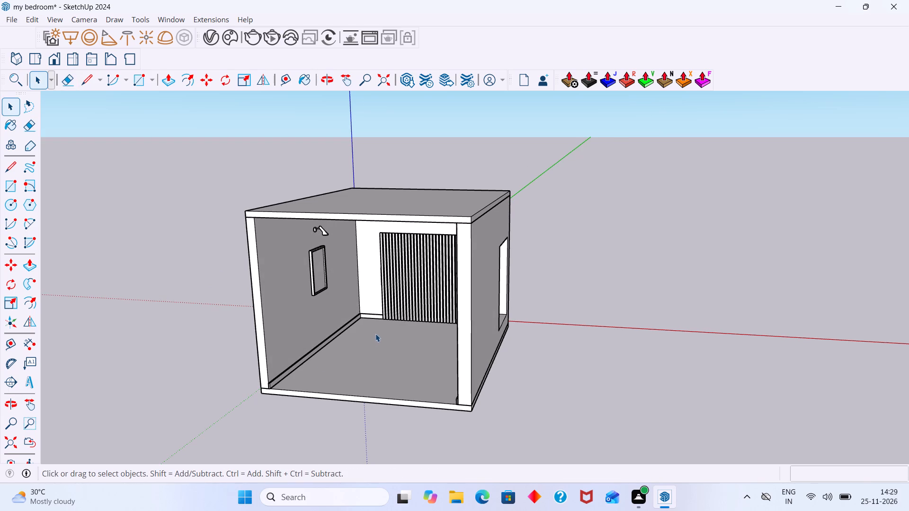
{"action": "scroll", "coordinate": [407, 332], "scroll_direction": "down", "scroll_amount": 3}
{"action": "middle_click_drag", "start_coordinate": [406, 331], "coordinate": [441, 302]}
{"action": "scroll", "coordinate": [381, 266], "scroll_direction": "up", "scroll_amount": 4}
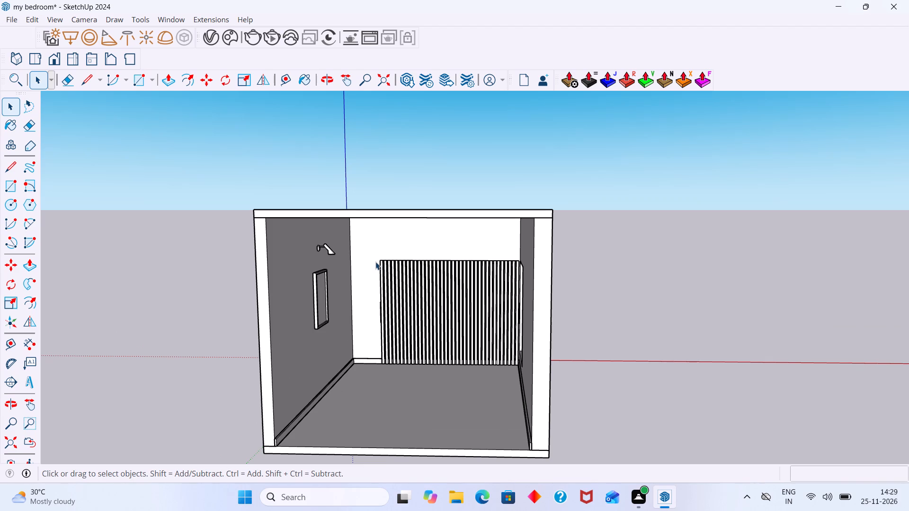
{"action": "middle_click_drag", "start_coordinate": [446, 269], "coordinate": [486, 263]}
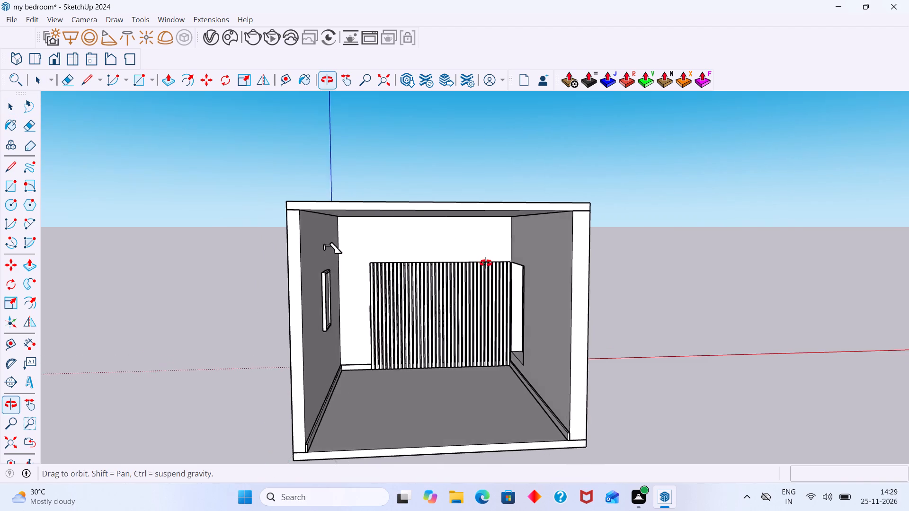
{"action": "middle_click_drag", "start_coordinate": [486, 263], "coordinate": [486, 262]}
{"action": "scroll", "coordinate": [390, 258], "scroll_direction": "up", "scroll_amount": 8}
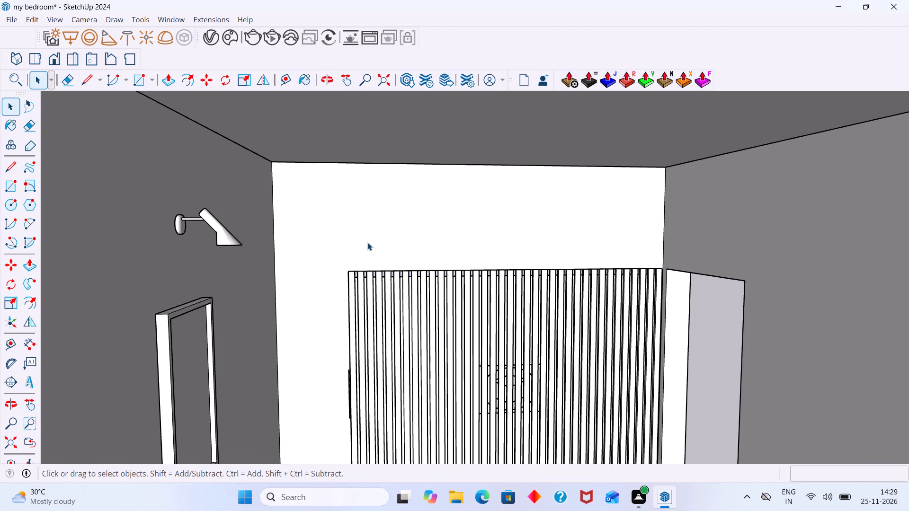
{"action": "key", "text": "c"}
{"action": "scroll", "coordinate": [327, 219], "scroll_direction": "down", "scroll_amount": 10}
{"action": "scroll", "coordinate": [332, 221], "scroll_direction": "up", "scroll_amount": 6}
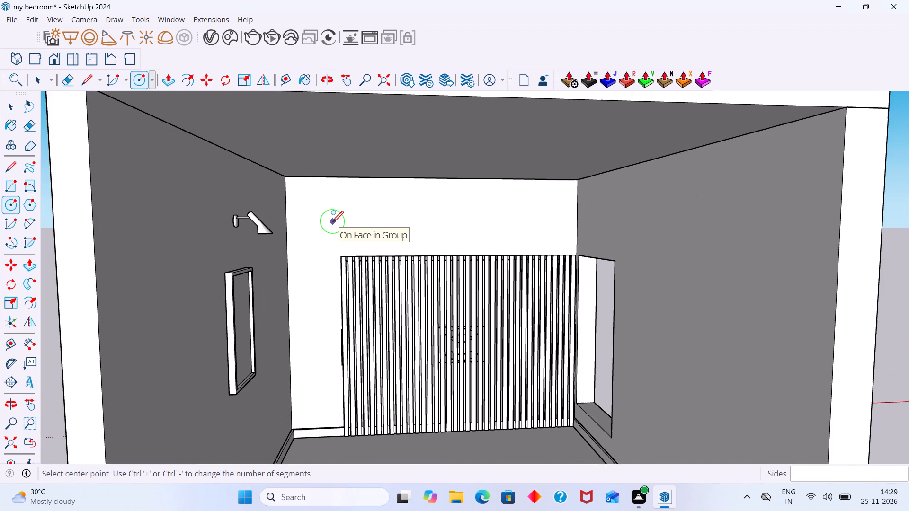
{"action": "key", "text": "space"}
Hide the ceiling slab group on top of the room.
{"action": "scroll", "coordinate": [359, 229], "scroll_direction": "down", "scroll_amount": 9}
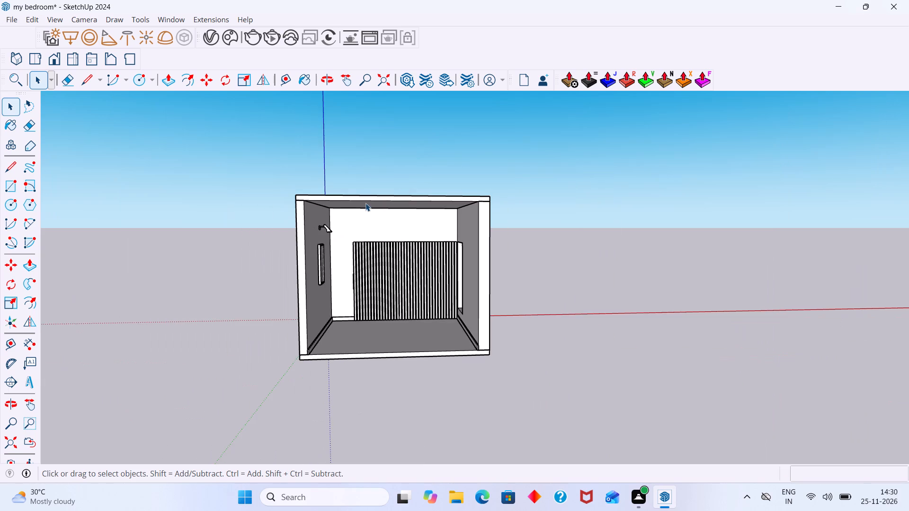
{"action": "middle_click_drag", "start_coordinate": [365, 205], "coordinate": [360, 264]}
{"action": "scroll", "coordinate": [361, 249], "scroll_direction": "up", "scroll_amount": 3}
{"action": "left_click", "coordinate": [361, 237]}
{"action": "right_click", "coordinate": [361, 237]}
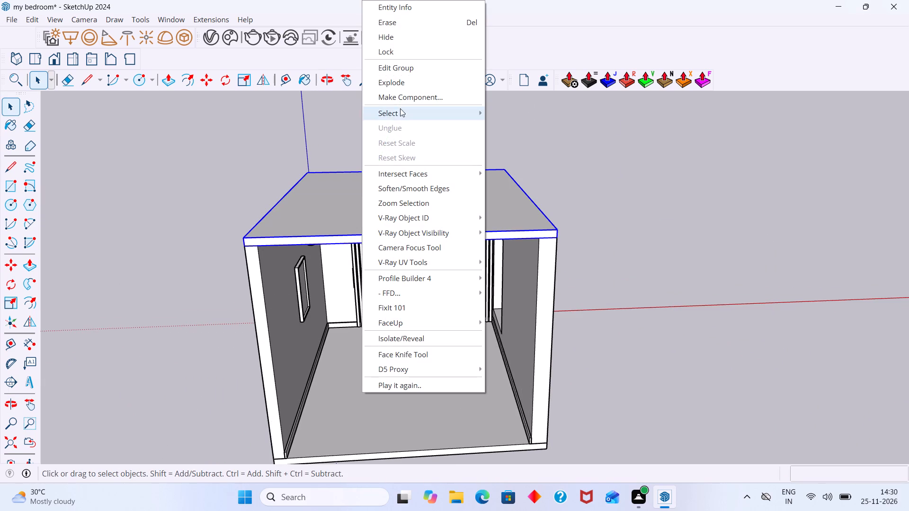
{"action": "left_click", "coordinate": [389, 40]}
Draw a circle of 1'6" radius on the back wall, in the upper corner beside the lamp's side wall.
{"action": "scroll", "coordinate": [205, 254], "scroll_direction": "up", "scroll_amount": 7}
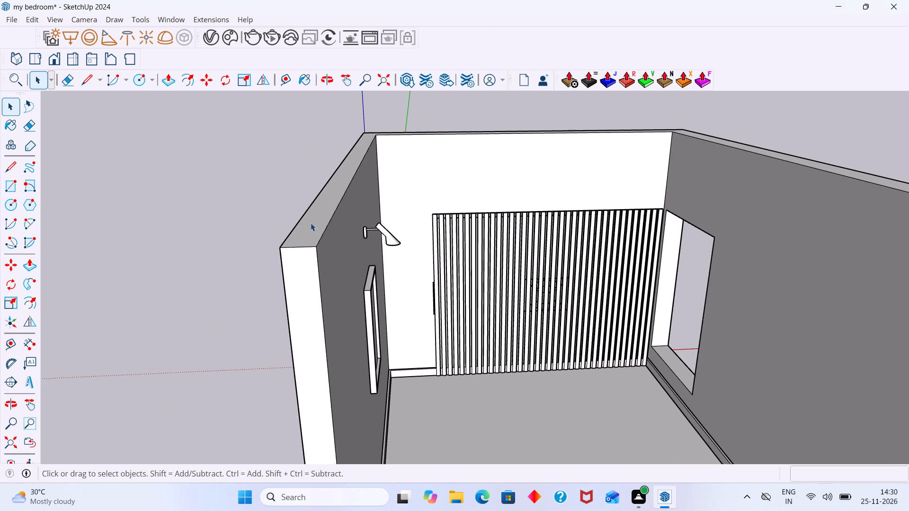
{"action": "key", "text": "c"}
{"action": "scroll", "coordinate": [421, 212], "scroll_direction": "up", "scroll_amount": 2}
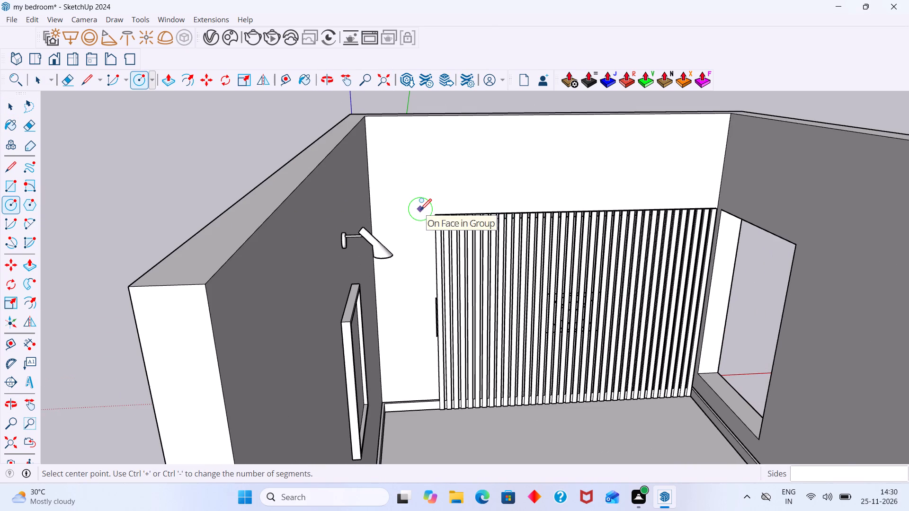
{"action": "scroll", "coordinate": [421, 203], "scroll_direction": "up", "scroll_amount": 2}
{"action": "middle_click_drag", "start_coordinate": [421, 203], "coordinate": [437, 184]}
{"action": "scroll", "coordinate": [437, 184], "scroll_direction": "down", "scroll_amount": 4}
{"action": "middle_click_drag", "start_coordinate": [437, 184], "coordinate": [414, 186]}
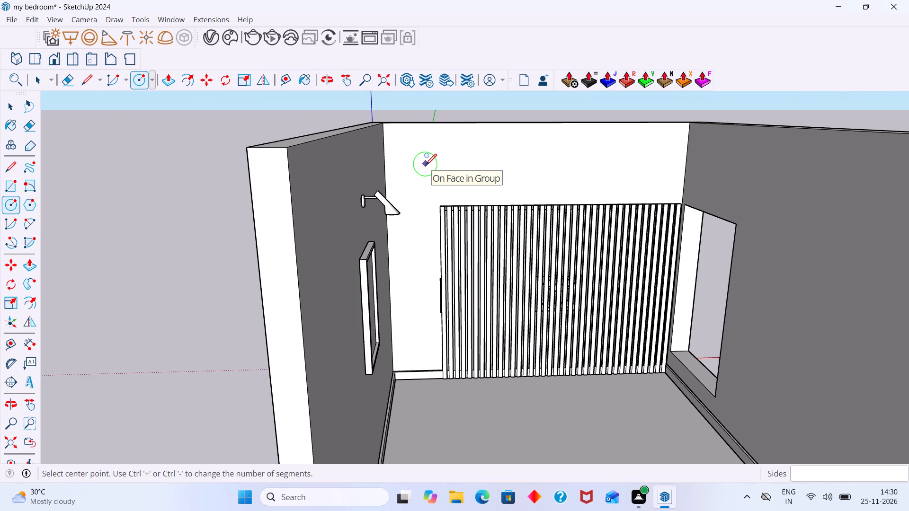
{"action": "left_click", "coordinate": [424, 164]}
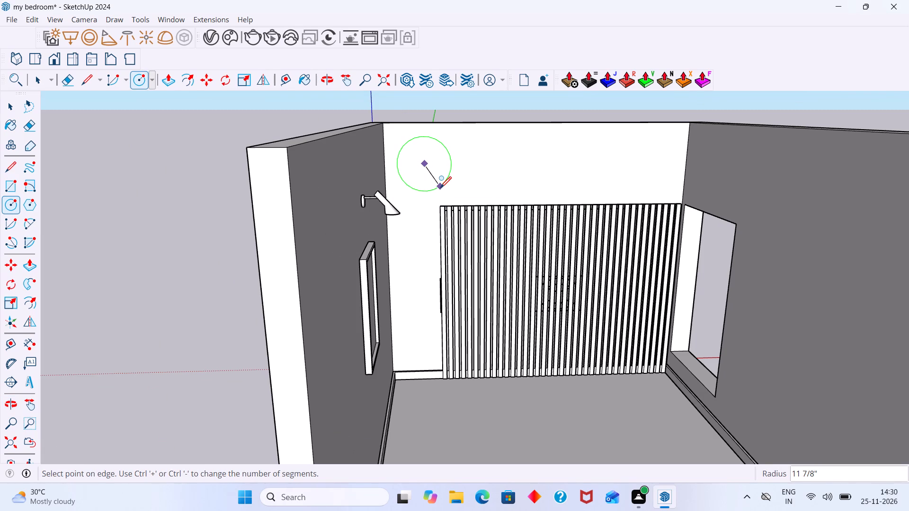
{"action": "type", "text": "1'6\""}
{"action": "key", "text": "Return"}
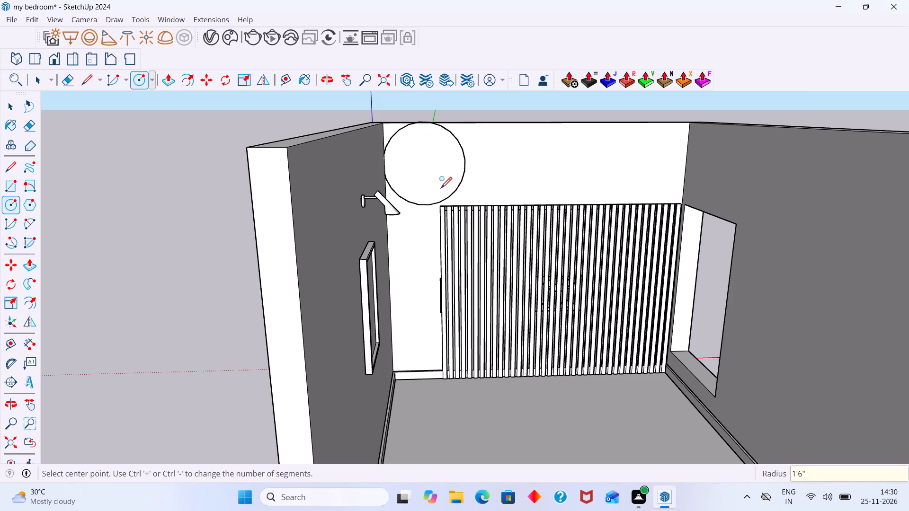
{"action": "key", "text": "space"}
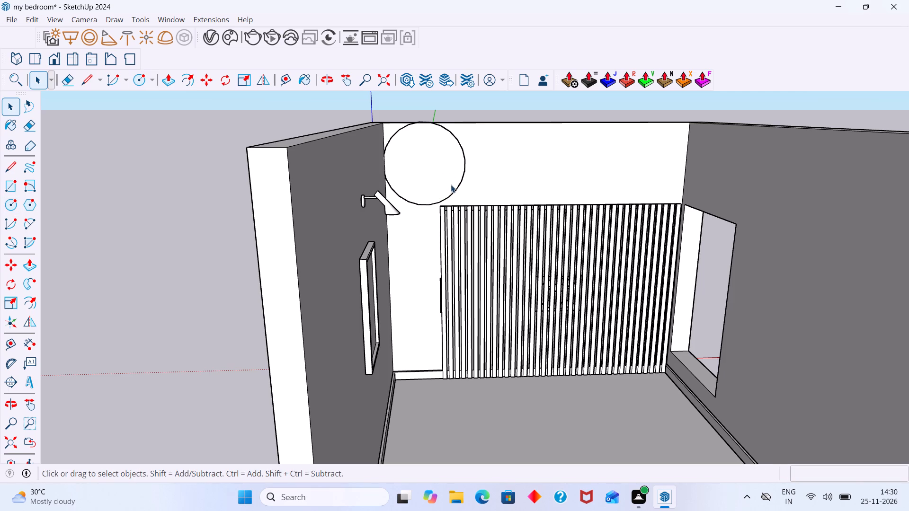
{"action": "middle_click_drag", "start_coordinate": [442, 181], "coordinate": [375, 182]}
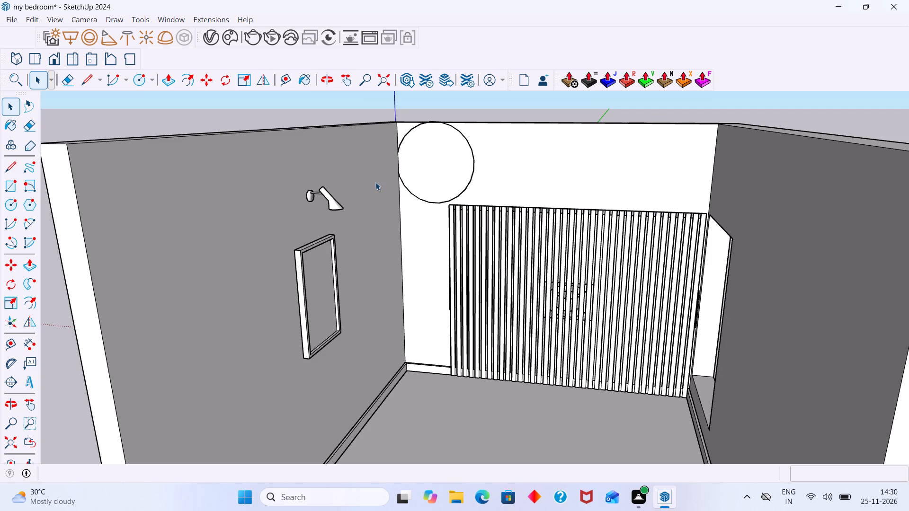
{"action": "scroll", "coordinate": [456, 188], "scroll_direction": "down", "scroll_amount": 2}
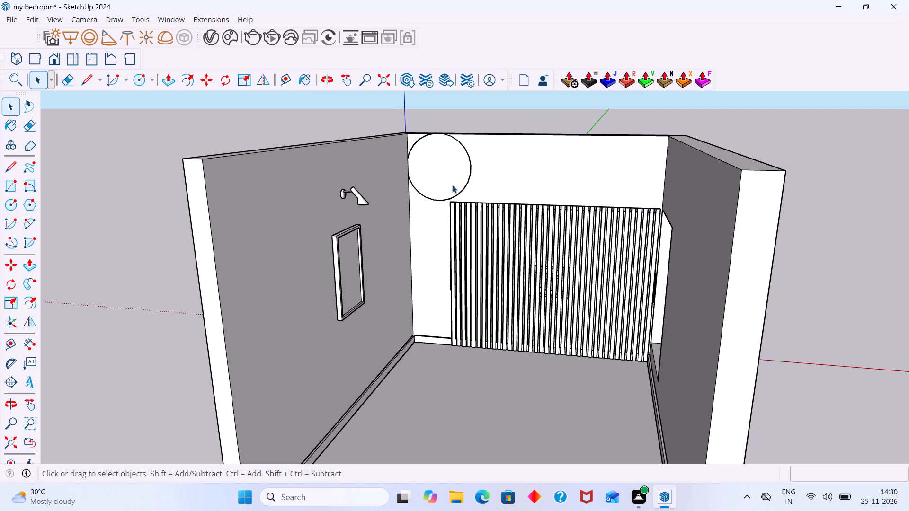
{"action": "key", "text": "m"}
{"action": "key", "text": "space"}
Set the back-wall circle's segment count to 50 in its entity info.
{"action": "scroll", "coordinate": [467, 180], "scroll_direction": "up", "scroll_amount": 6}
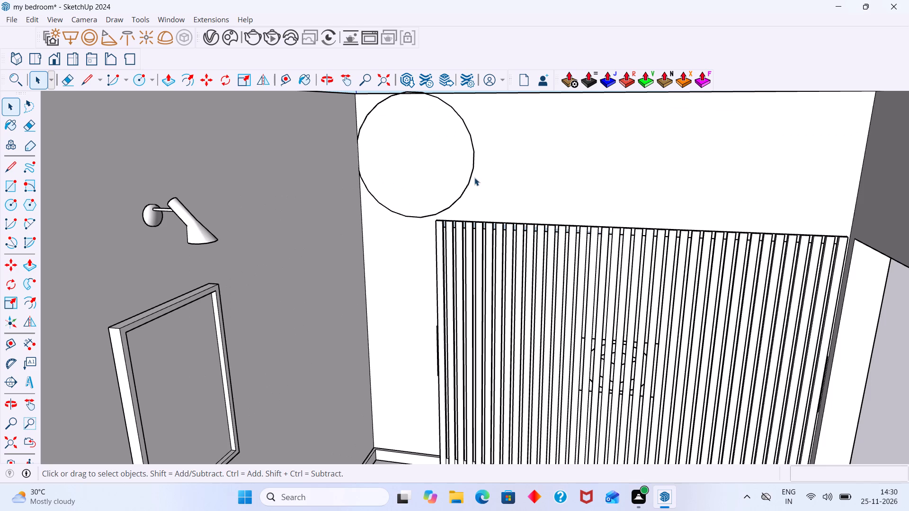
{"action": "left_click", "coordinate": [470, 178]}
{"action": "right_click", "coordinate": [470, 178]}
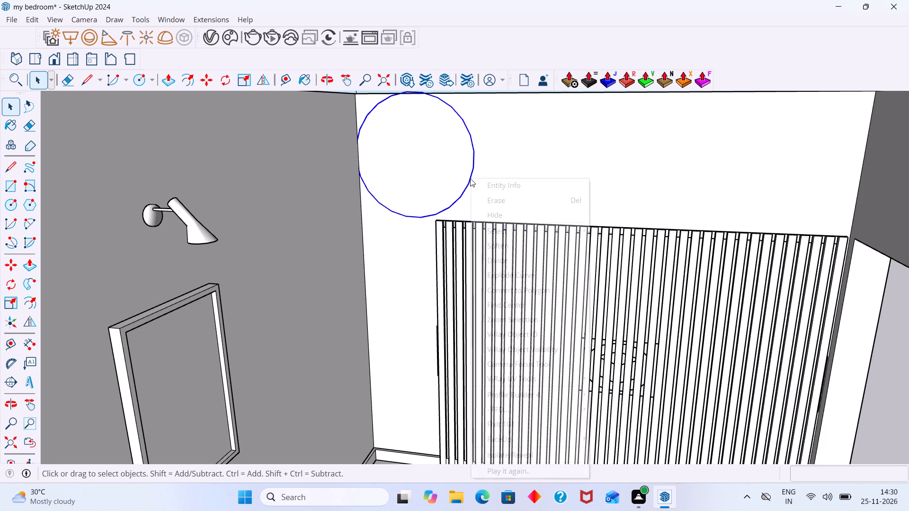
{"action": "left_click", "coordinate": [486, 181]}
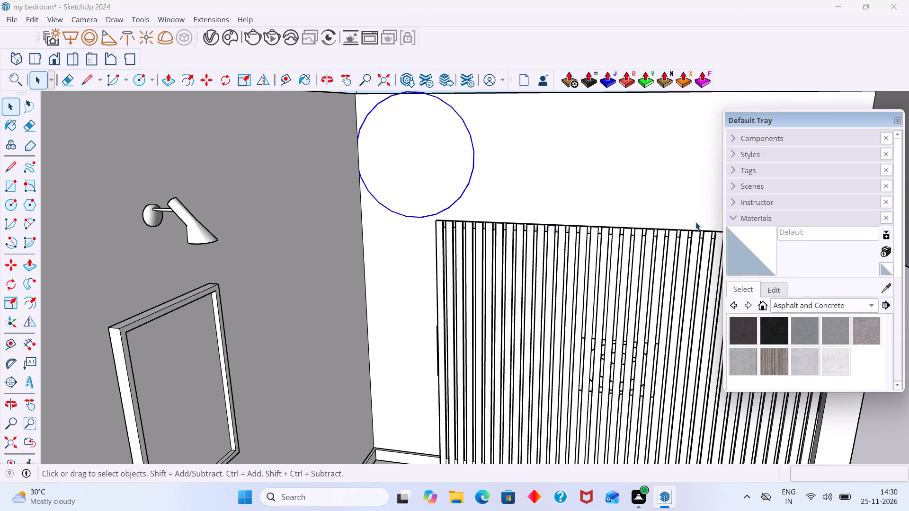
{"action": "scroll", "coordinate": [804, 288], "scroll_direction": "down", "scroll_amount": 2}
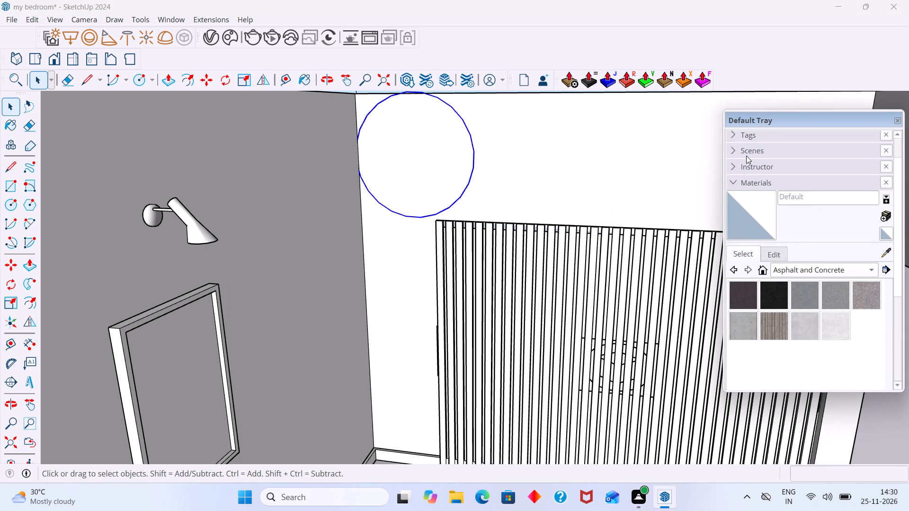
{"action": "right_click", "coordinate": [458, 197]}
{"action": "left_click", "coordinate": [481, 204]}
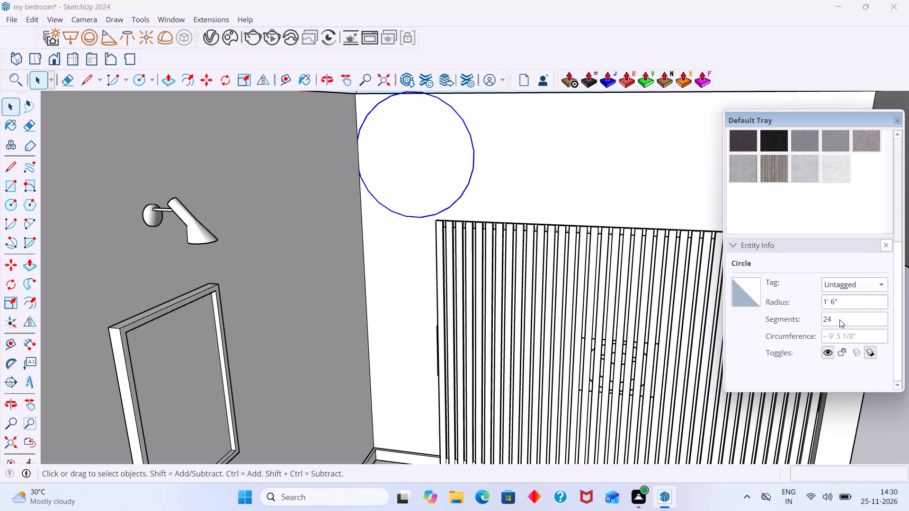
{"action": "left_click", "coordinate": [839, 319]}
{"action": "key", "text": "BackSpace"}
{"action": "key", "text": "BackSpace"}
{"action": "key", "text": "BackSpace"}
{"action": "type", "text": "50"}
{"action": "key", "text": "Return"}
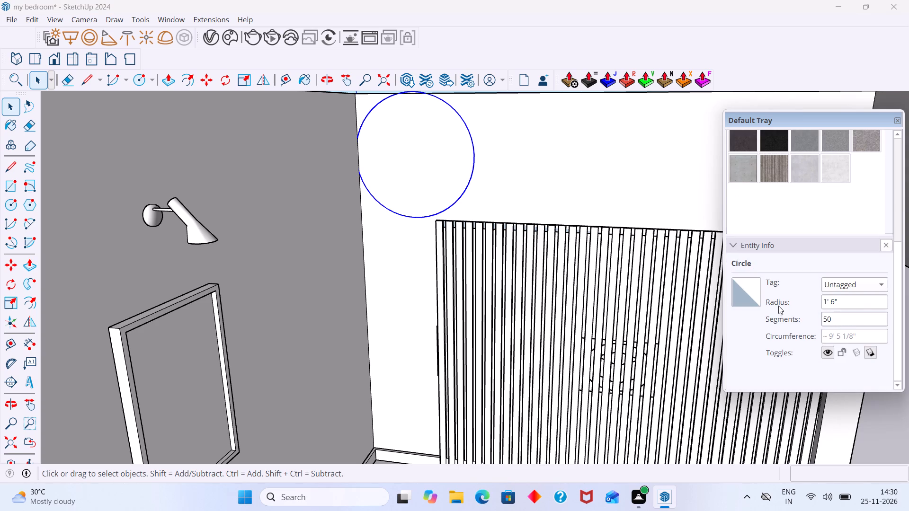
{"action": "key", "text": "space"}
Move the back-wall circle about 5" horizontally away from the lamp's side wall.
{"action": "scroll", "coordinate": [446, 151], "scroll_direction": "up", "scroll_amount": 4}
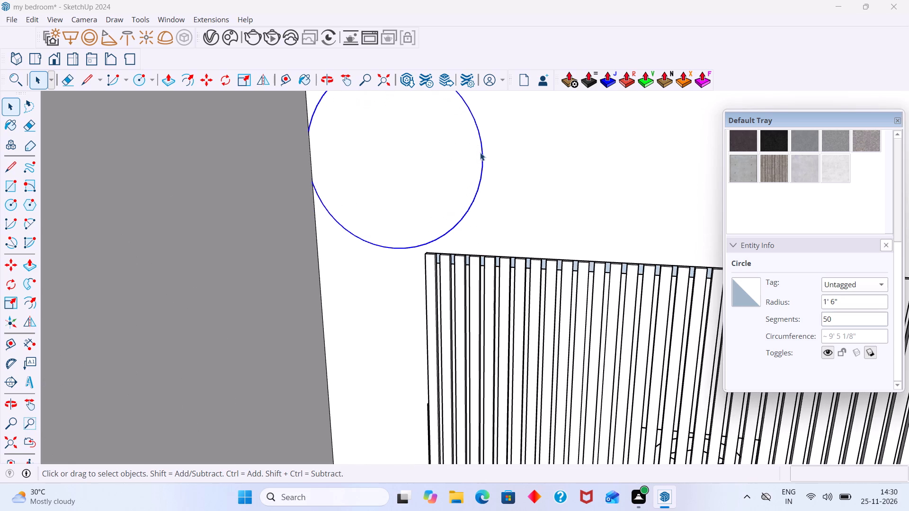
{"action": "left_click", "coordinate": [482, 152]}
{"action": "key", "text": "m"}
{"action": "left_click", "coordinate": [482, 152]}
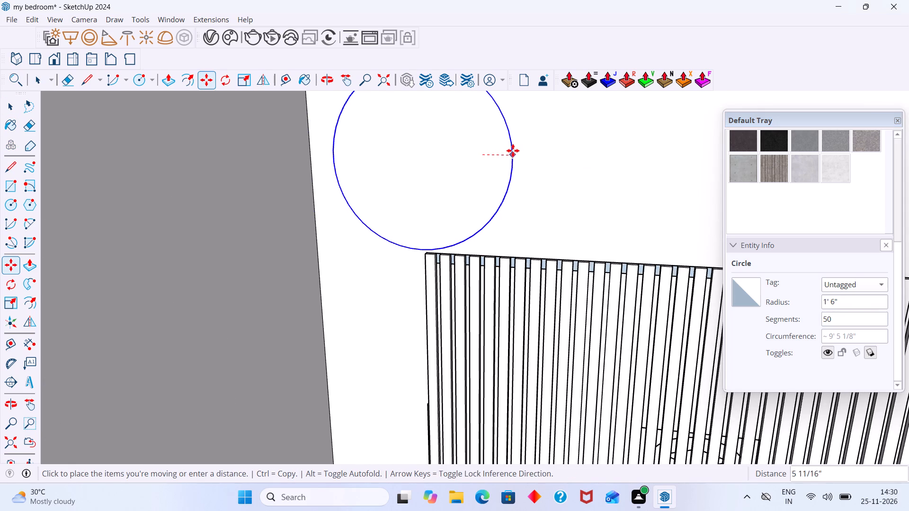
{"action": "left_click", "coordinate": [508, 150]}
{"action": "key", "text": "space"}
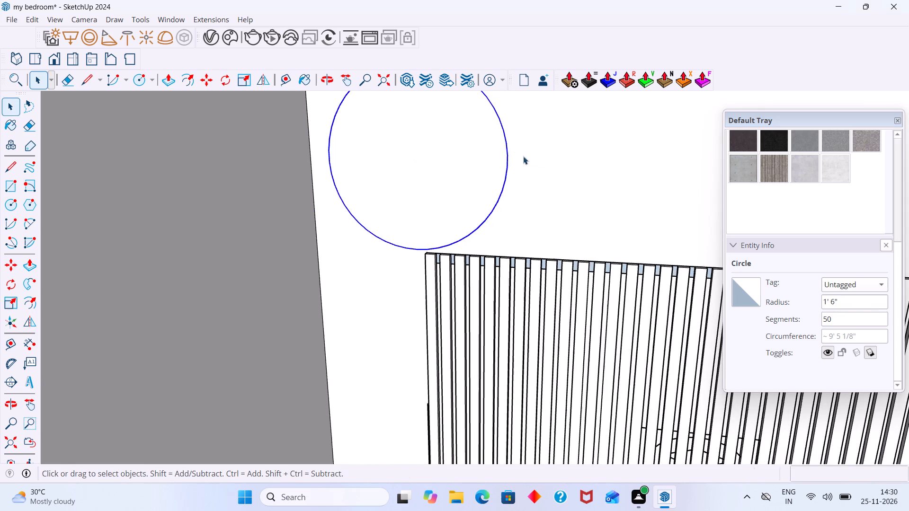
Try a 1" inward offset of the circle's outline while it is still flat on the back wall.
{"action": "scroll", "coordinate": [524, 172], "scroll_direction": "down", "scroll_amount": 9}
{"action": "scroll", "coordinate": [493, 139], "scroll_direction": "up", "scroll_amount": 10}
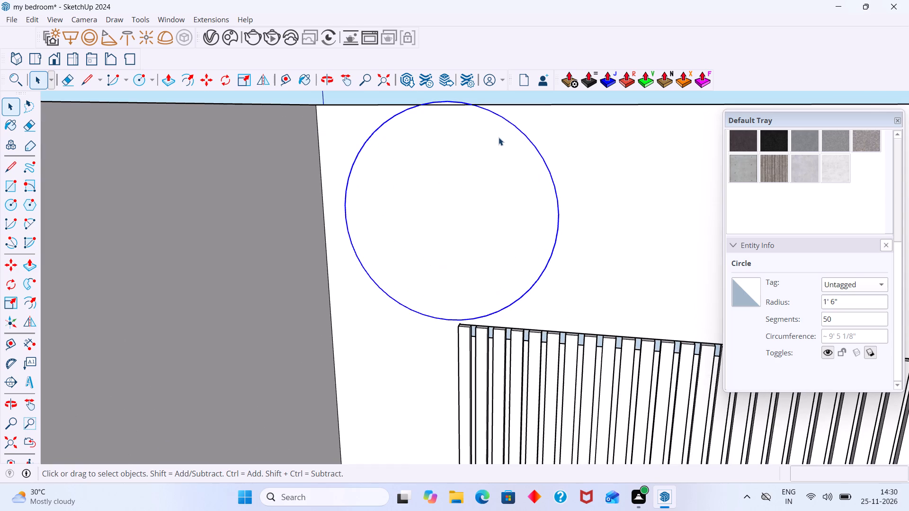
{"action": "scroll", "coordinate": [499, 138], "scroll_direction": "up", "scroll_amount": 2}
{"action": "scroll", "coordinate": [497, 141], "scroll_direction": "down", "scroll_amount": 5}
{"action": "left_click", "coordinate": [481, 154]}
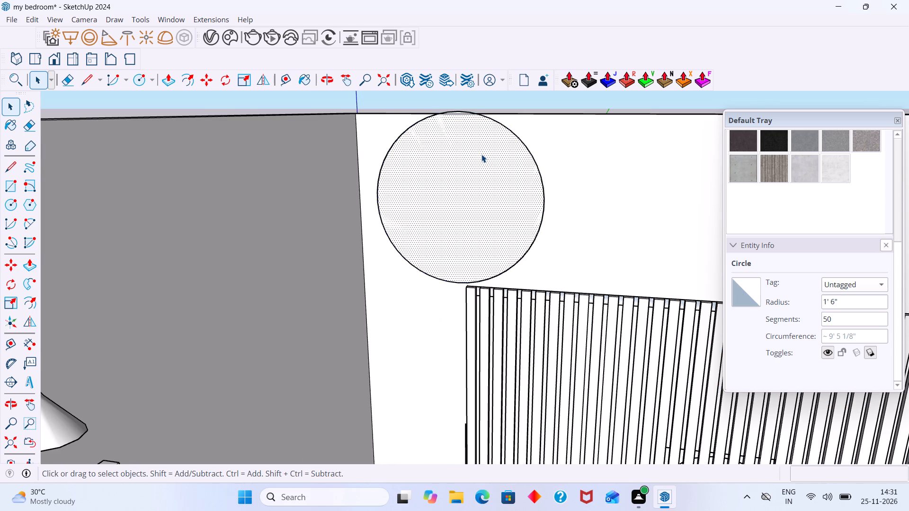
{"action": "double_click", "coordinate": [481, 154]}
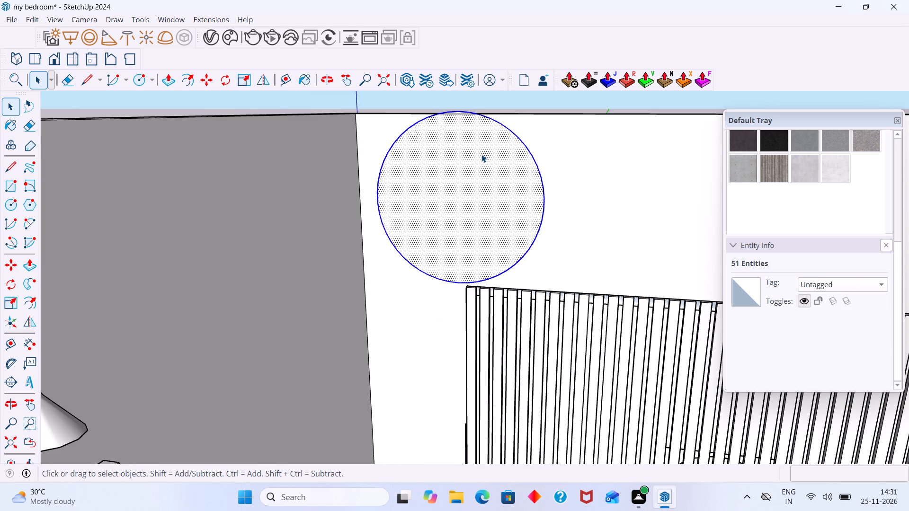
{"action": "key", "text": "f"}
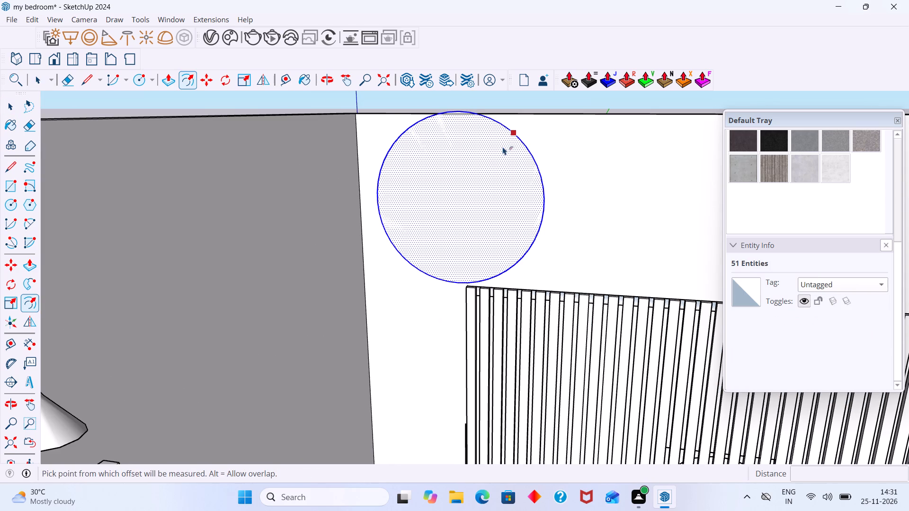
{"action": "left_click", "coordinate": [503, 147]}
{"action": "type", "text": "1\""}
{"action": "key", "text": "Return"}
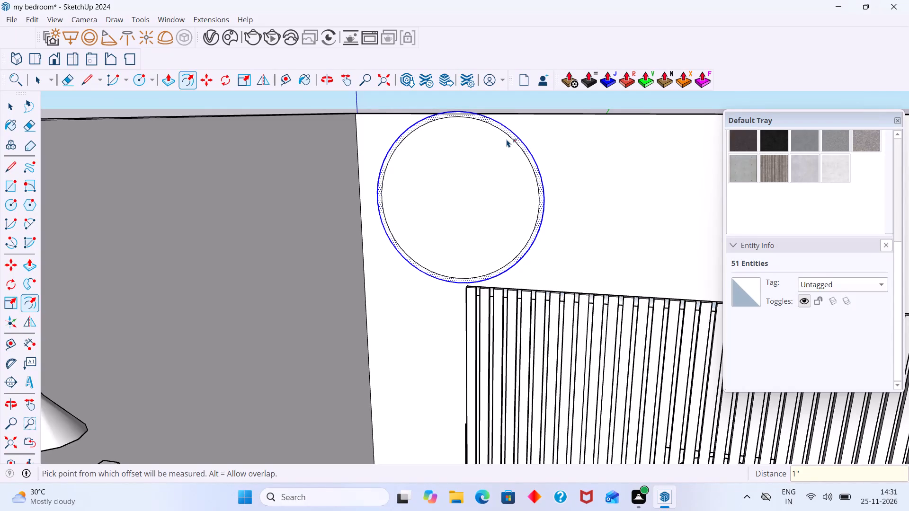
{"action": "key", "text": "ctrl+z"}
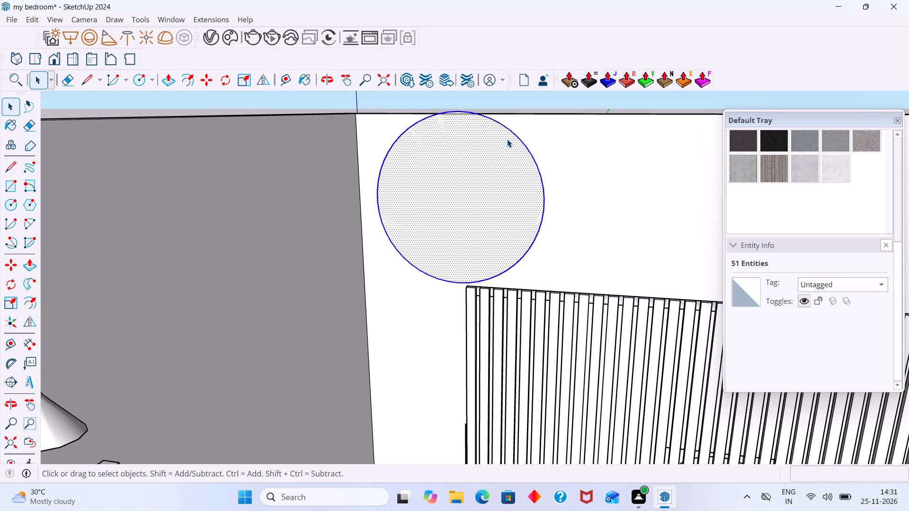
Push/pull the circular face 2" out from the back wall into a thin disc.
{"action": "key", "text": "p"}
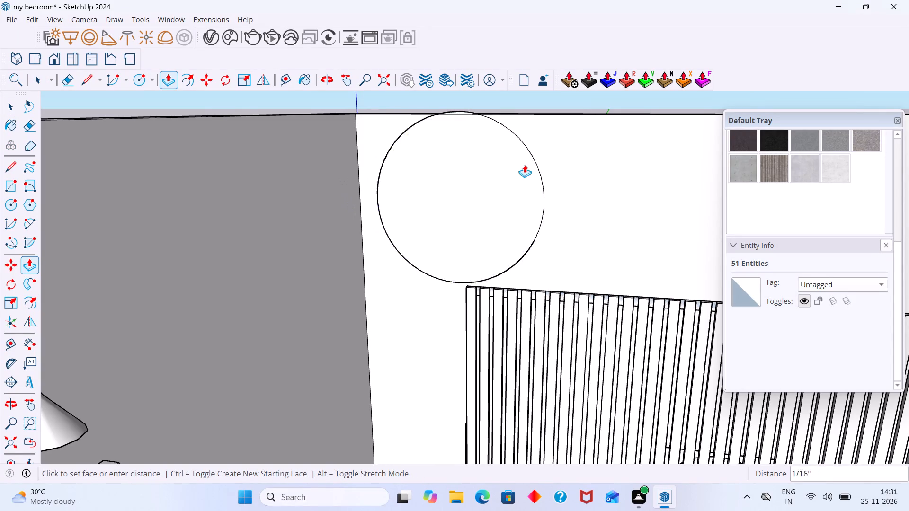
{"action": "middle_click_drag", "start_coordinate": [514, 167], "coordinate": [424, 186]}
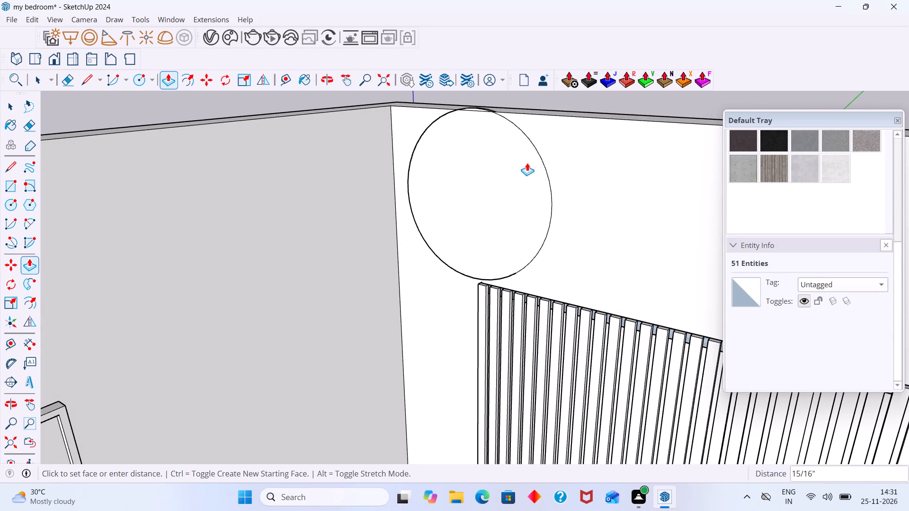
{"action": "type", "text": "2\""}
{"action": "key", "text": "Return"}
{"action": "key", "text": "space"}
Offset the outline of the disc's front face 1" inward to form a rim.
{"action": "scroll", "coordinate": [501, 172], "scroll_direction": "down", "scroll_amount": 7}
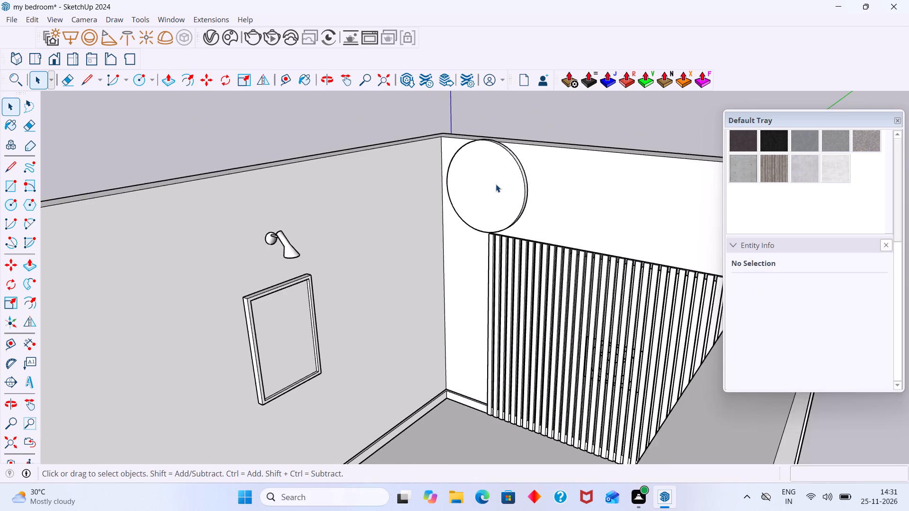
{"action": "middle_click_drag", "start_coordinate": [496, 185], "coordinate": [518, 181]}
{"action": "scroll", "coordinate": [446, 176], "scroll_direction": "up", "scroll_amount": 4}
{"action": "double_click", "coordinate": [470, 172]}
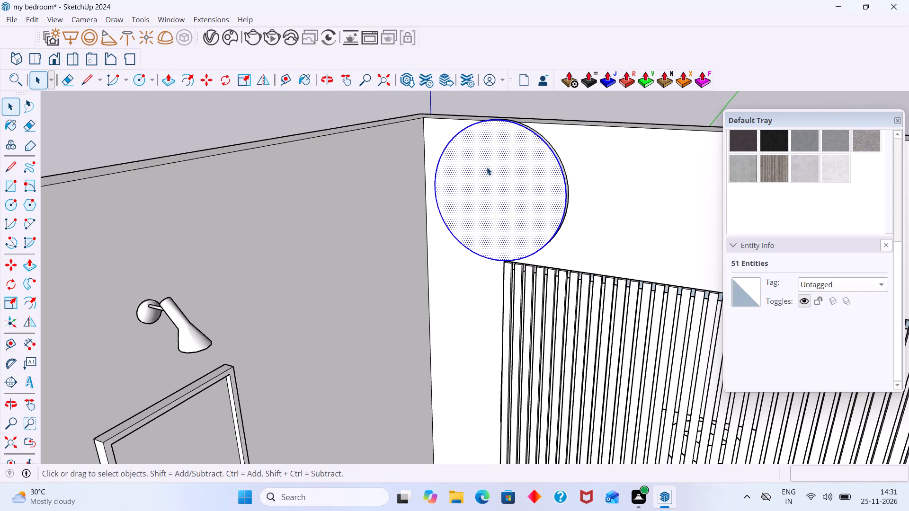
{"action": "key", "text": "f"}
{"action": "left_click", "coordinate": [473, 167]}
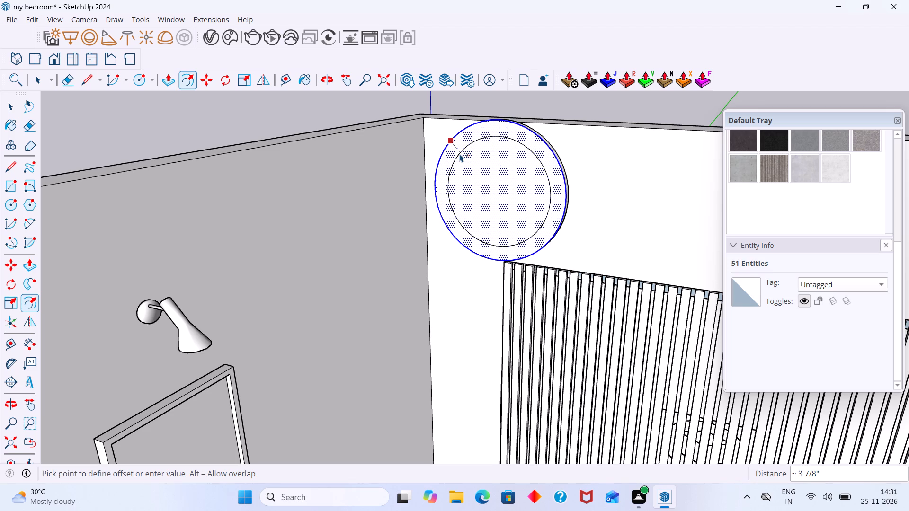
{"action": "type", "text": "1\""}
{"action": "key", "text": "Return"}
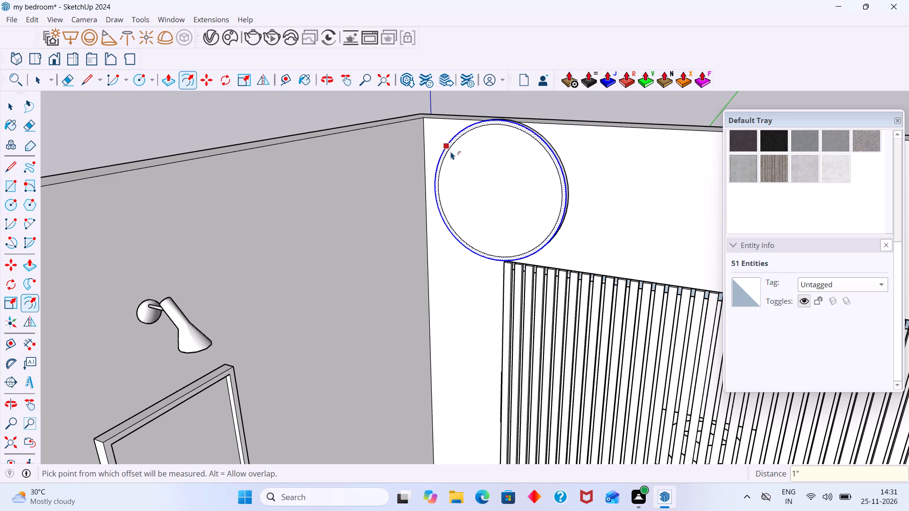
{"action": "key", "text": "space"}
Push the disc's inner circular face 1" back to recess it inside the rim.
{"action": "scroll", "coordinate": [441, 176], "scroll_direction": "up", "scroll_amount": 9}
{"action": "left_click", "coordinate": [470, 182]}
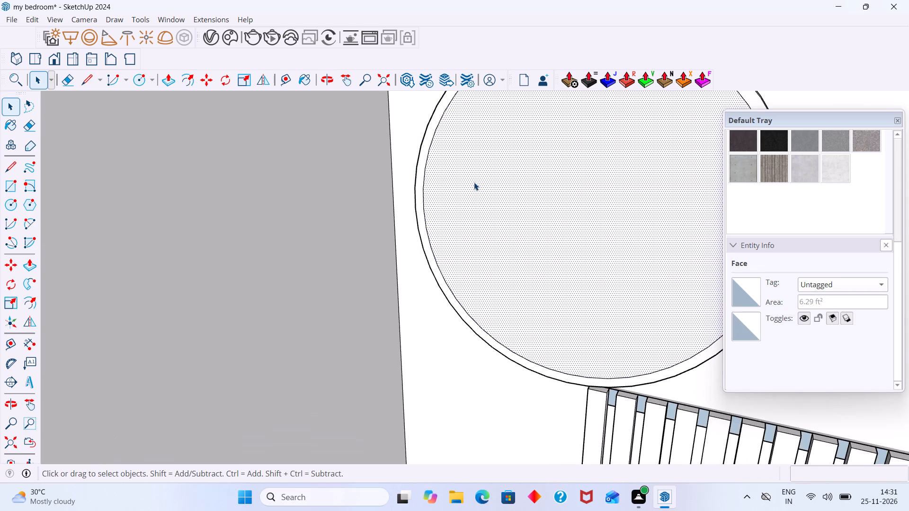
{"action": "key", "text": "p"}
{"action": "left_click", "coordinate": [474, 182]}
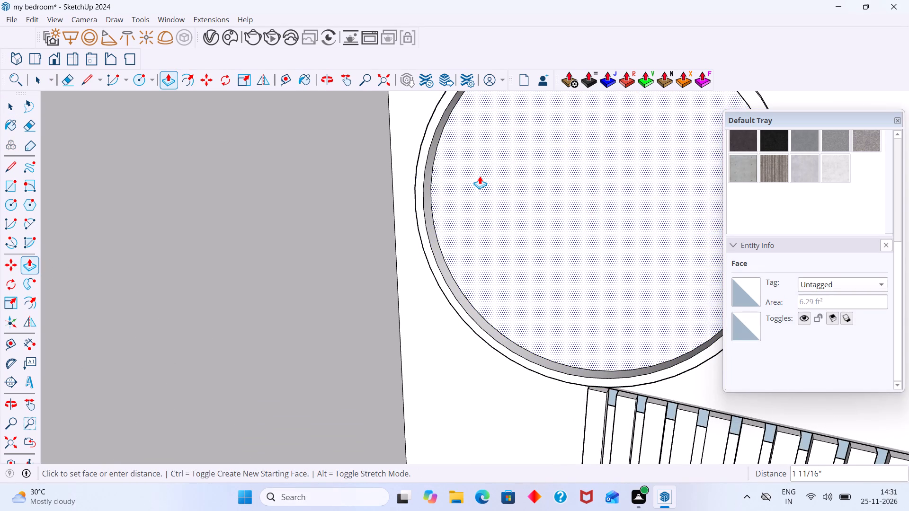
{"action": "type", "text": "1\""}
{"action": "key", "text": "Return"}
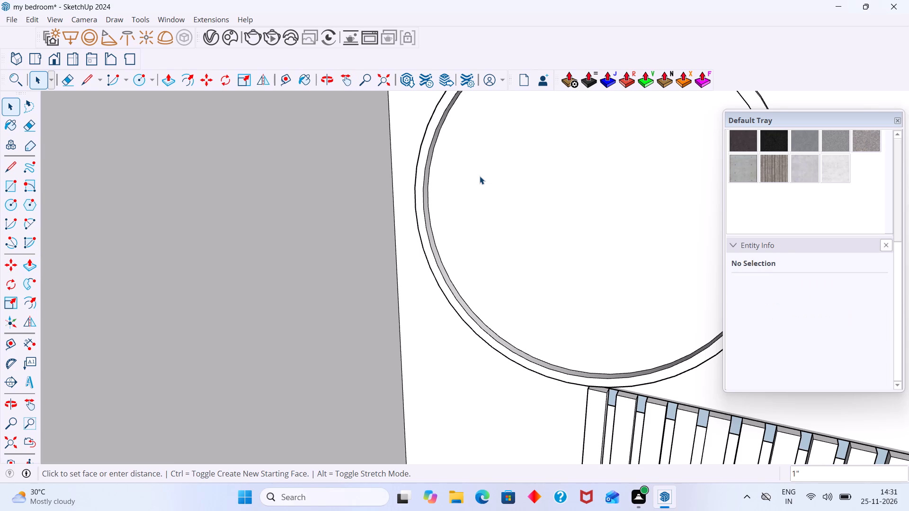
{"action": "key", "text": "space"}
Select all the connected geometry of the recessed disc and make it a group.
{"action": "scroll", "coordinate": [489, 196], "scroll_direction": "down", "scroll_amount": 8}
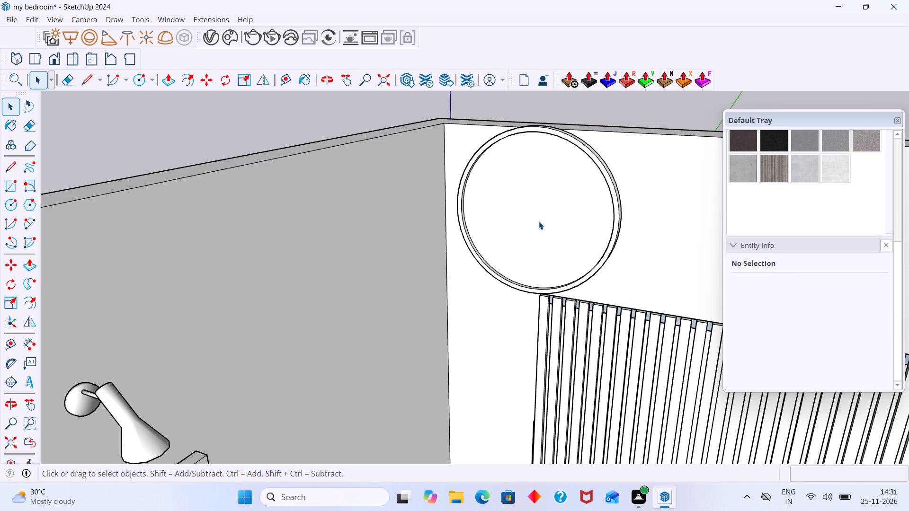
{"action": "scroll", "coordinate": [544, 222], "scroll_direction": "down", "scroll_amount": 4}
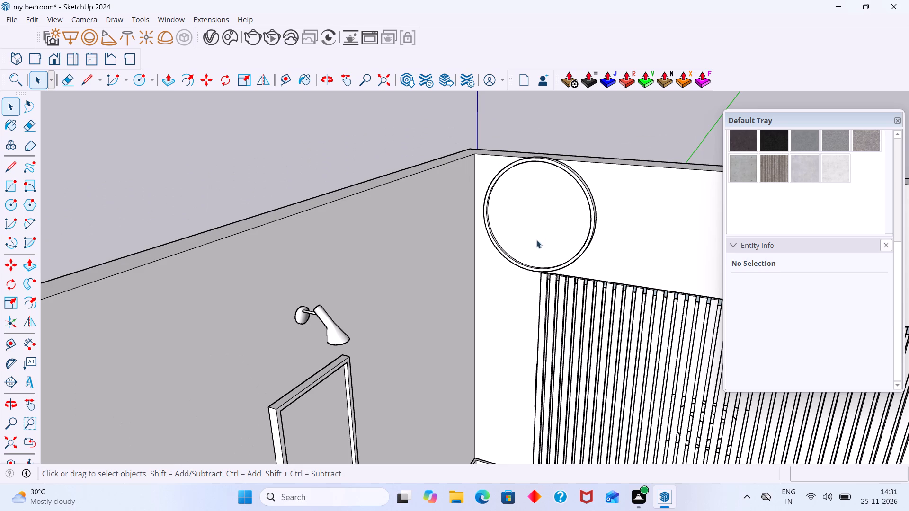
{"action": "scroll", "coordinate": [527, 248], "scroll_direction": "up", "scroll_amount": 2}
{"action": "left_click", "coordinate": [519, 263]}
{"action": "scroll", "coordinate": [522, 269], "scroll_direction": "up", "scroll_amount": 3}
{"action": "scroll", "coordinate": [526, 265], "scroll_direction": "down", "scroll_amount": 2}
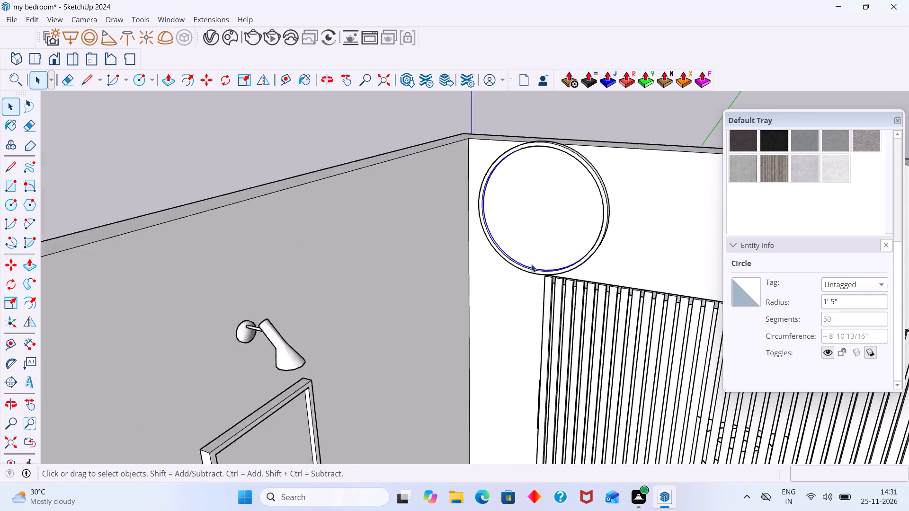
{"action": "scroll", "coordinate": [531, 264], "scroll_direction": "down", "scroll_amount": 8}
{"action": "left_click", "coordinate": [548, 141]}
{"action": "scroll", "coordinate": [509, 220], "scroll_direction": "up", "scroll_amount": 8}
{"action": "left_click", "coordinate": [500, 219]}
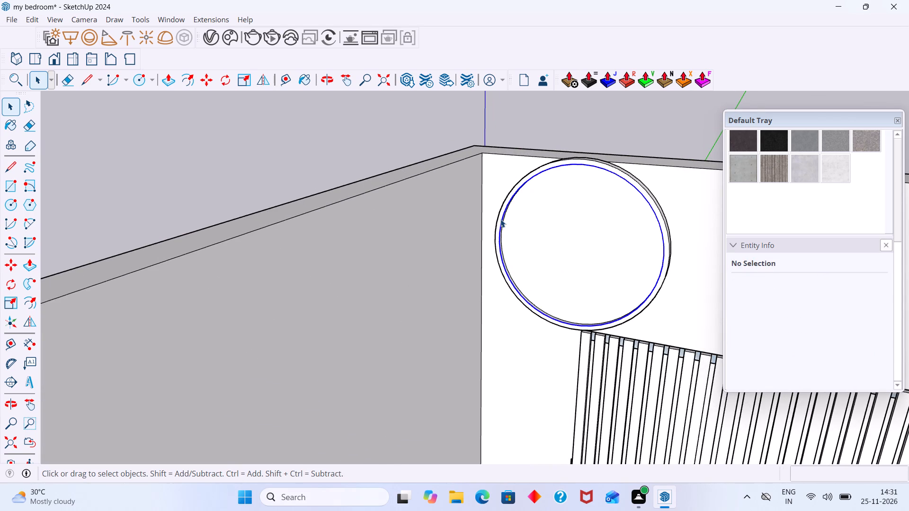
{"action": "double_click", "coordinate": [499, 219]}
{"action": "scroll", "coordinate": [500, 219], "scroll_direction": "up", "scroll_amount": 5}
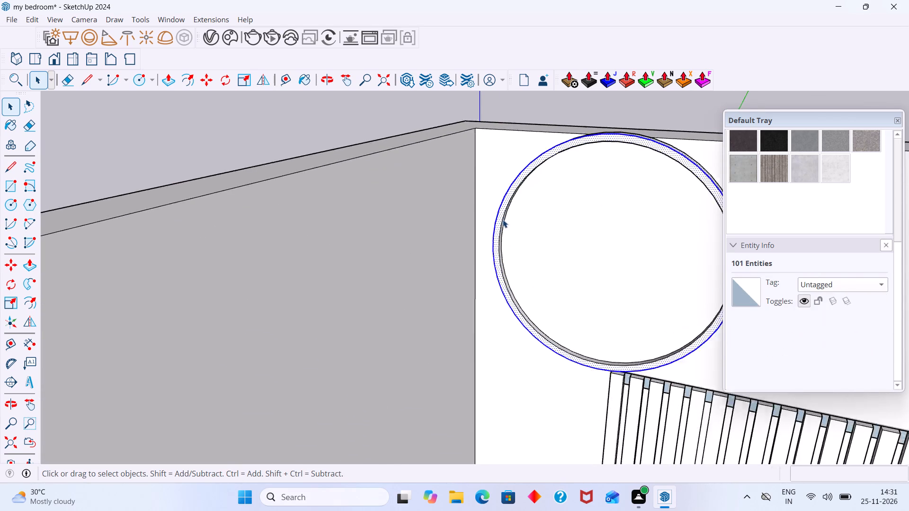
{"action": "scroll", "coordinate": [503, 220], "scroll_direction": "up", "scroll_amount": 4}
{"action": "triple_click", "coordinate": [501, 220]}
{"action": "left_click", "coordinate": [501, 220]}
{"action": "scroll", "coordinate": [501, 220], "scroll_direction": "down", "scroll_amount": 6}
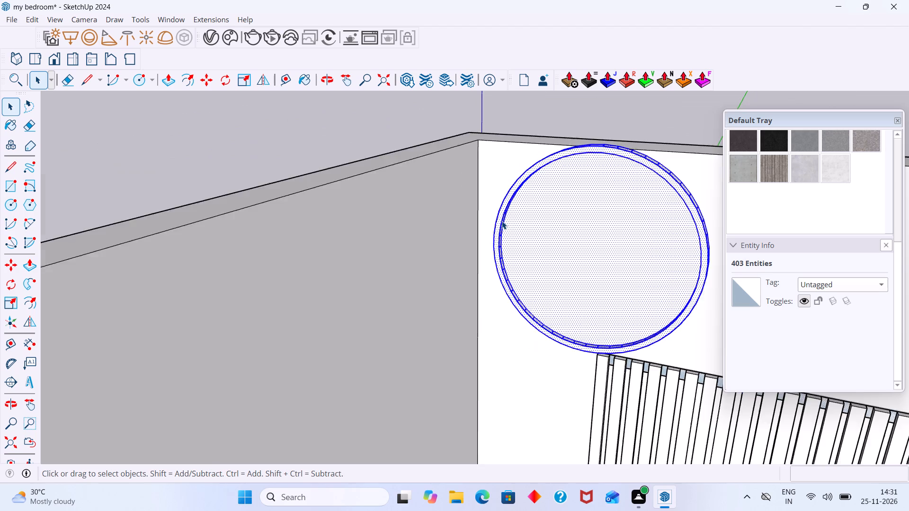
{"action": "scroll", "coordinate": [502, 221], "scroll_direction": "down", "scroll_amount": 5}
{"action": "right_click", "coordinate": [625, 189]}
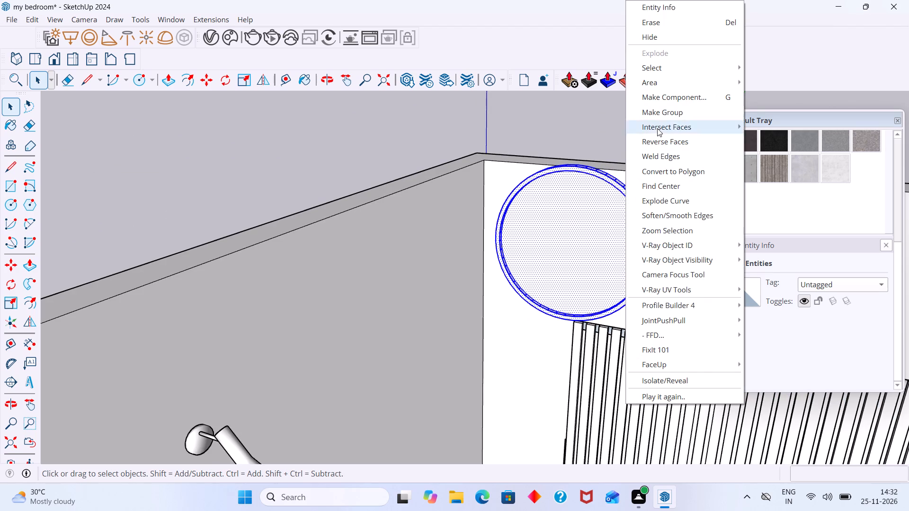
{"action": "left_click", "coordinate": [660, 115]}
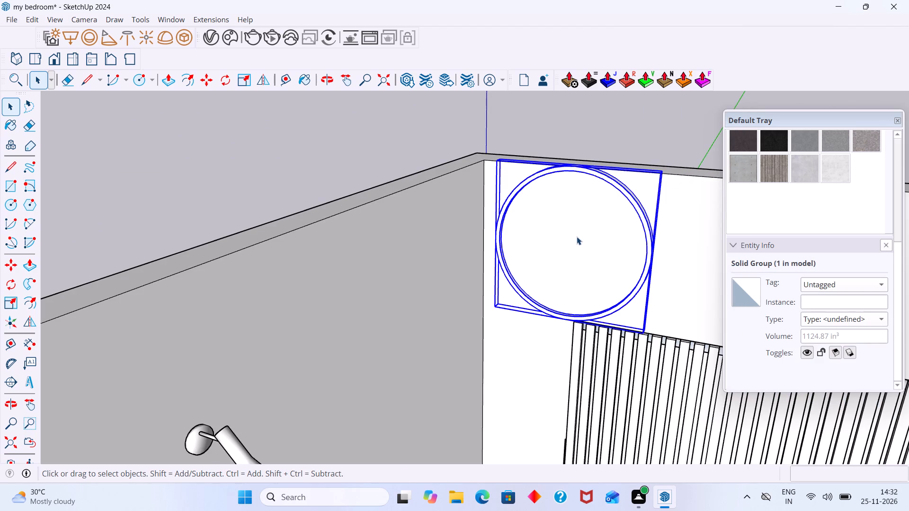
Move the round disc group about 4' down the back wall, from the upper corner to the slatted panel's height.
{"action": "key", "text": "m"}
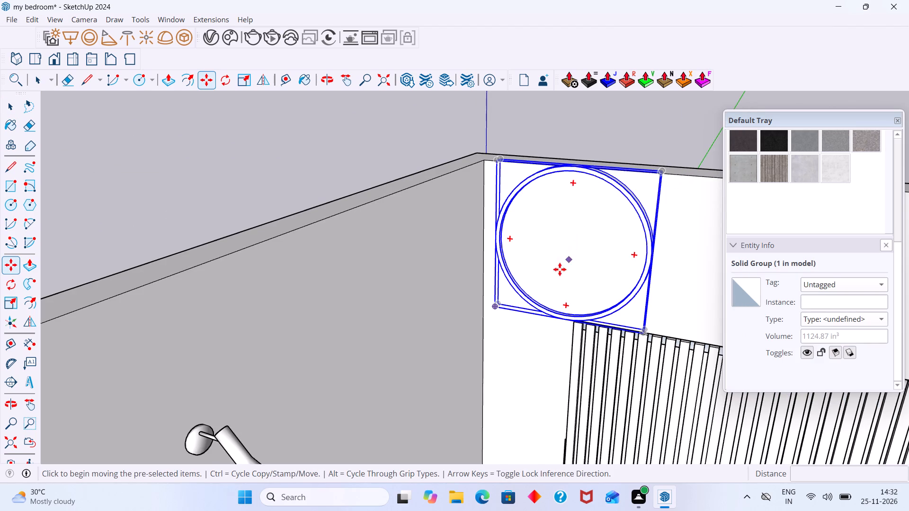
{"action": "middle_click_drag", "start_coordinate": [498, 308], "coordinate": [565, 261]}
{"action": "scroll", "coordinate": [464, 317], "scroll_direction": "up", "scroll_amount": 4}
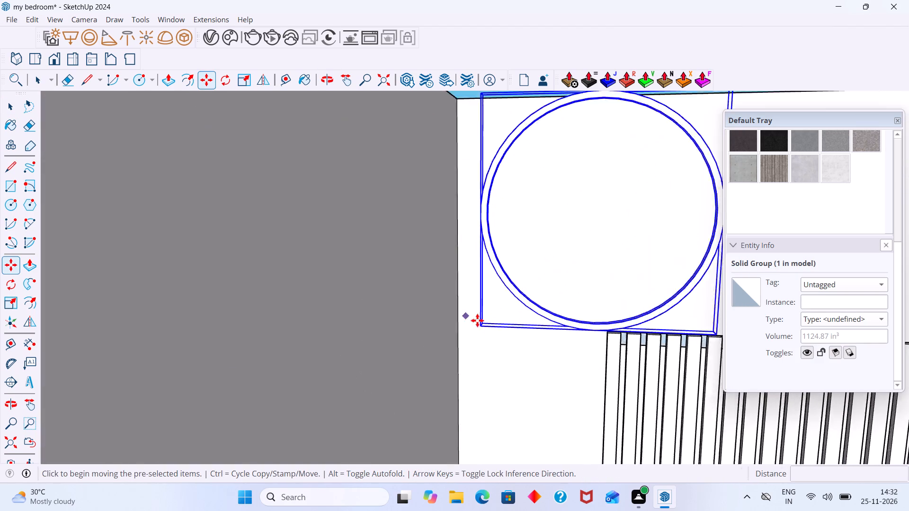
{"action": "scroll", "coordinate": [477, 320], "scroll_direction": "up", "scroll_amount": 11}
{"action": "left_click", "coordinate": [500, 316]}
{"action": "scroll", "coordinate": [465, 374], "scroll_direction": "down", "scroll_amount": 14}
{"action": "scroll", "coordinate": [477, 397], "scroll_direction": "down", "scroll_amount": 8}
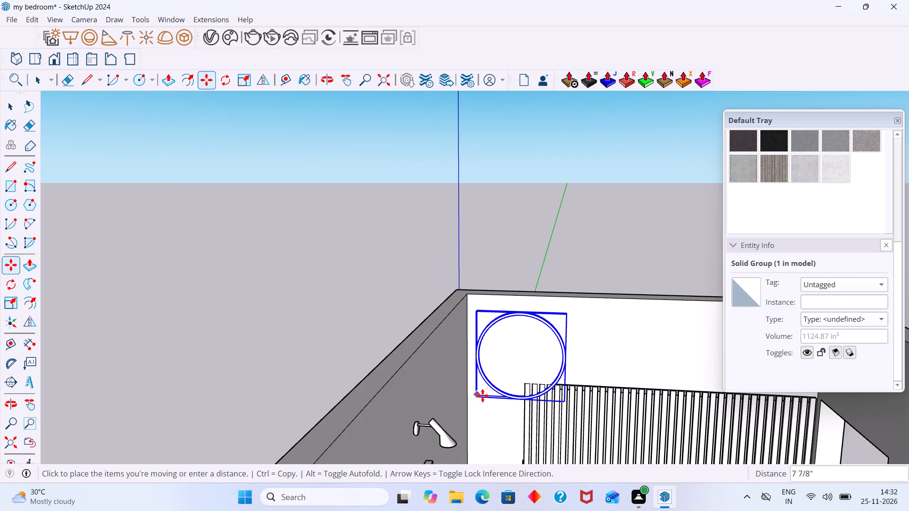
{"action": "scroll", "coordinate": [482, 390], "scroll_direction": "down", "scroll_amount": 2}
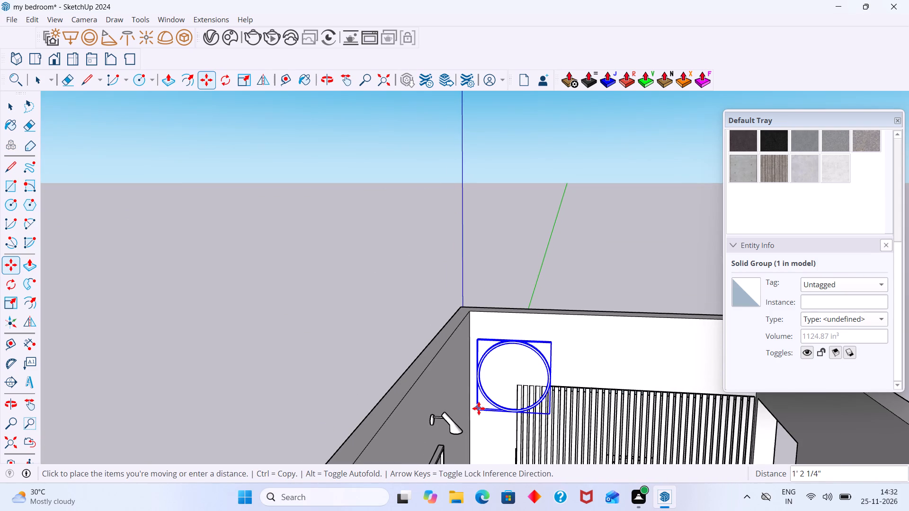
{"action": "middle_click_drag", "start_coordinate": [481, 397], "coordinate": [514, 217]}
{"action": "scroll", "coordinate": [511, 240], "scroll_direction": "up", "scroll_amount": 5}
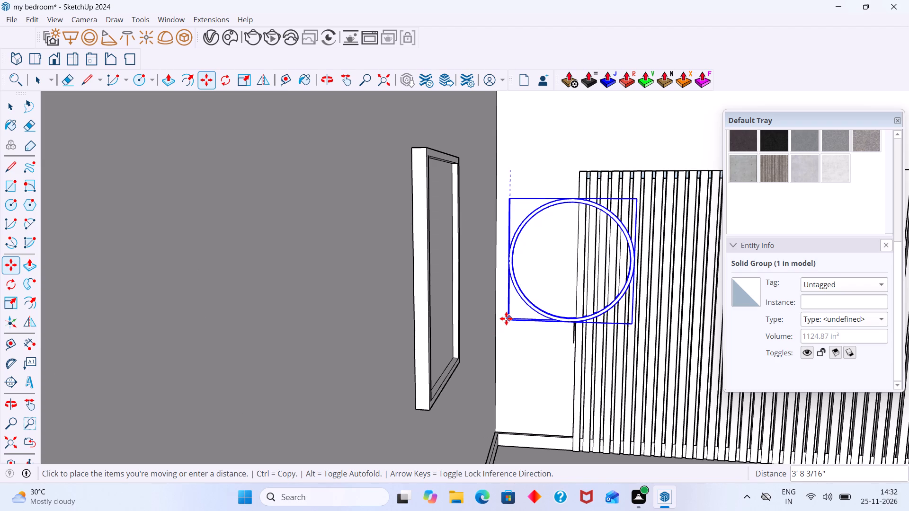
{"action": "scroll", "coordinate": [506, 318], "scroll_direction": "up", "scroll_amount": 1}
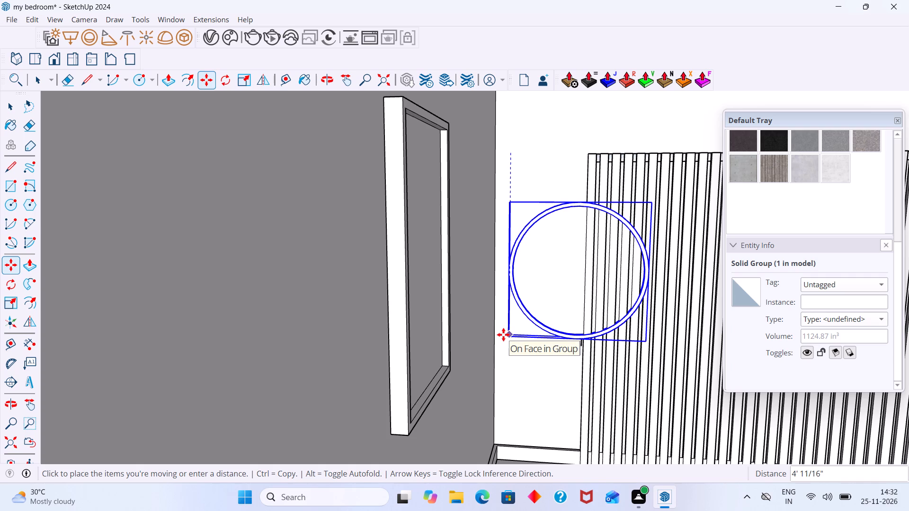
{"action": "left_click", "coordinate": [503, 335]}
Move the round disc group about 4 1/16" sideways along the back wall, against the side wall's corner edge.
{"action": "scroll", "coordinate": [520, 337], "scroll_direction": "up", "scroll_amount": 9}
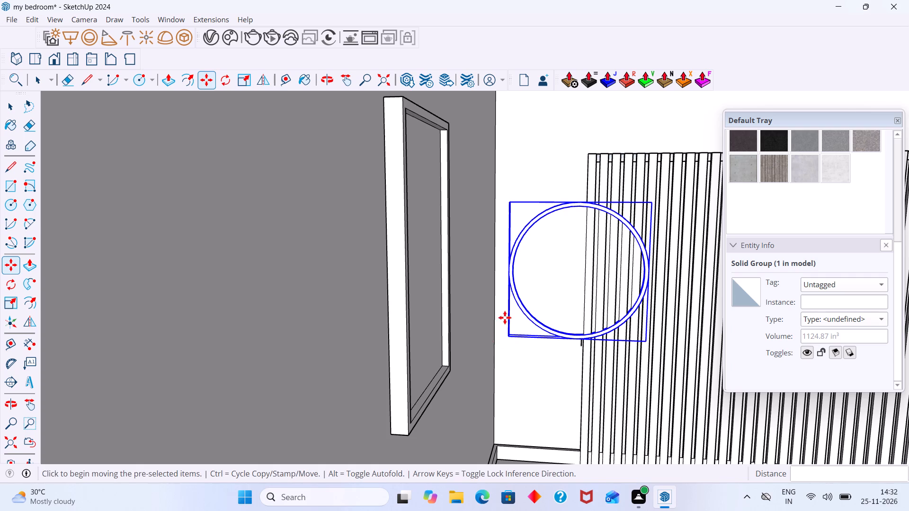
{"action": "scroll", "coordinate": [505, 317], "scroll_direction": "up", "scroll_amount": 7}
{"action": "scroll", "coordinate": [521, 360], "scroll_direction": "up", "scroll_amount": 10}
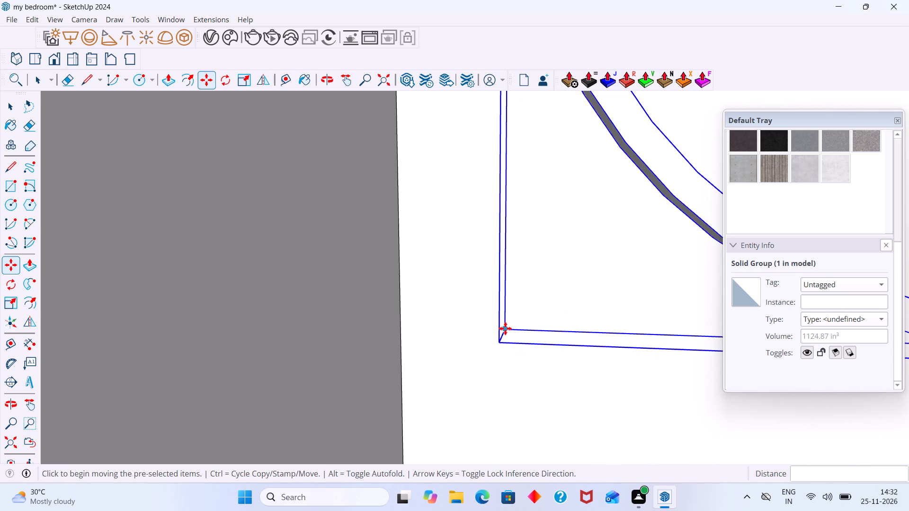
{"action": "left_click", "coordinate": [505, 328]}
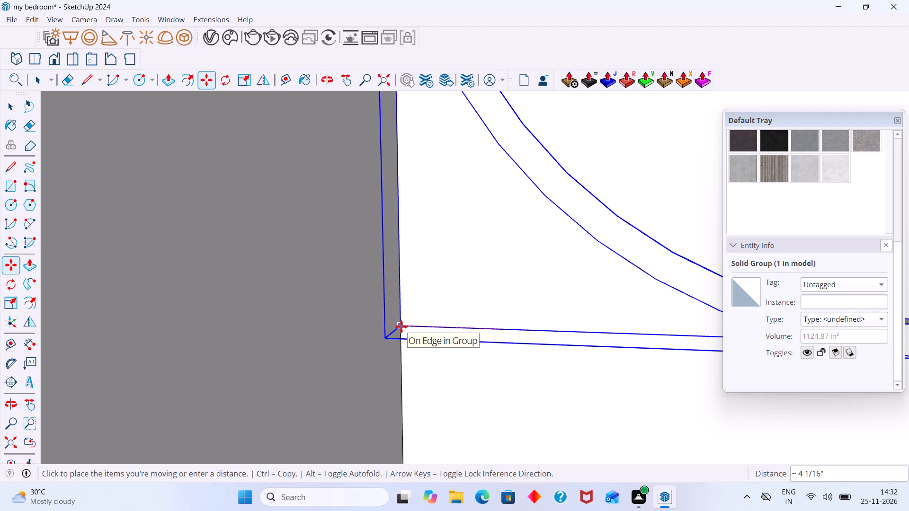
{"action": "left_click", "coordinate": [401, 326]}
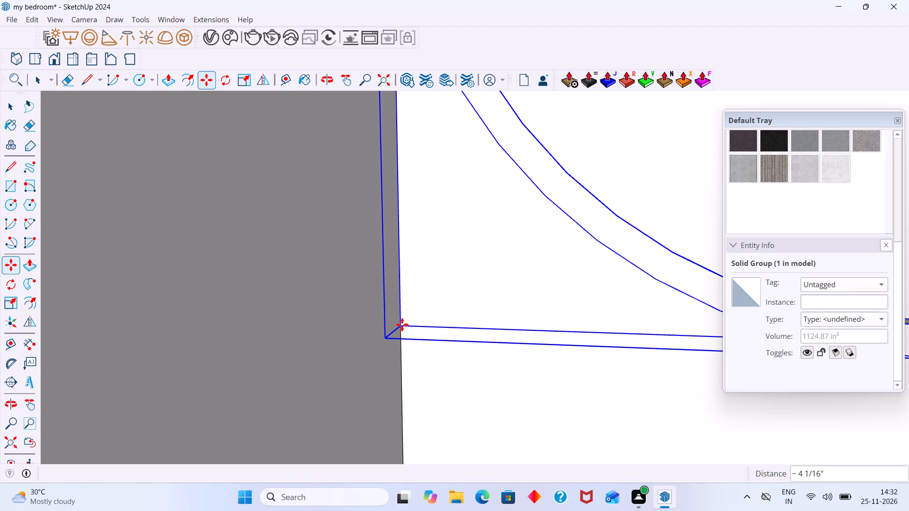
Examine up close how the disc group's rim and back sit against the back wall and slatted panel.
{"action": "scroll", "coordinate": [469, 308], "scroll_direction": "down", "scroll_amount": 20}
{"action": "scroll", "coordinate": [469, 308], "scroll_direction": "down", "scroll_amount": 5}
{"action": "middle_click_drag", "start_coordinate": [514, 273], "coordinate": [573, 348]}
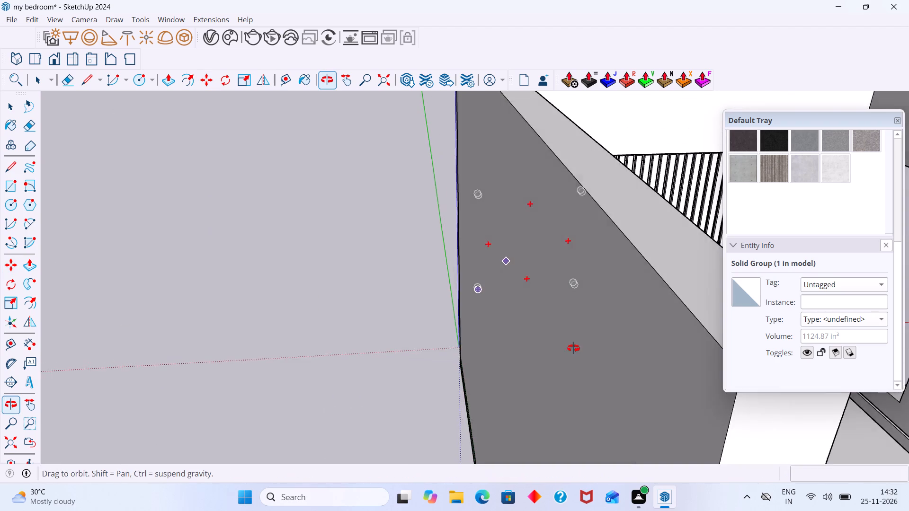
{"action": "middle_click_drag", "start_coordinate": [573, 348], "coordinate": [489, 325]}
{"action": "scroll", "coordinate": [476, 348], "scroll_direction": "up", "scroll_amount": 19}
{"action": "middle_click_drag", "start_coordinate": [410, 216], "coordinate": [494, 294]}
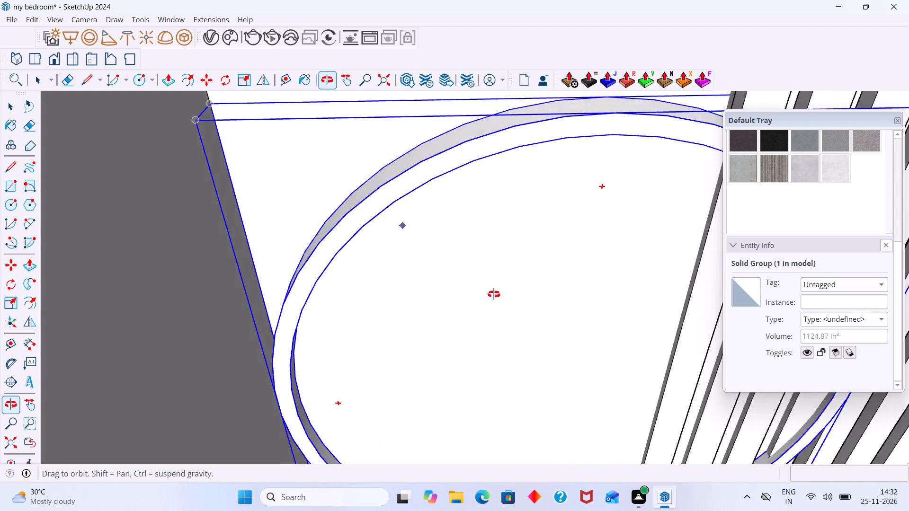
{"action": "middle_click_drag", "start_coordinate": [494, 294], "coordinate": [526, 295]}
{"action": "scroll", "coordinate": [392, 225], "scroll_direction": "up", "scroll_amount": 7}
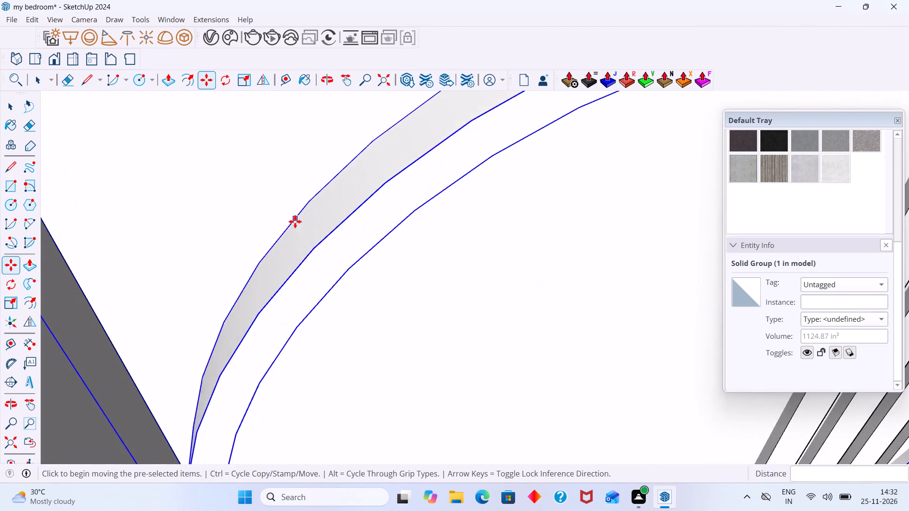
{"action": "middle_click_drag", "start_coordinate": [295, 221], "coordinate": [380, 201]}
{"action": "scroll", "coordinate": [390, 201], "scroll_direction": "up", "scroll_amount": 20}
{"action": "scroll", "coordinate": [390, 201], "scroll_direction": "up", "scroll_amount": 2}
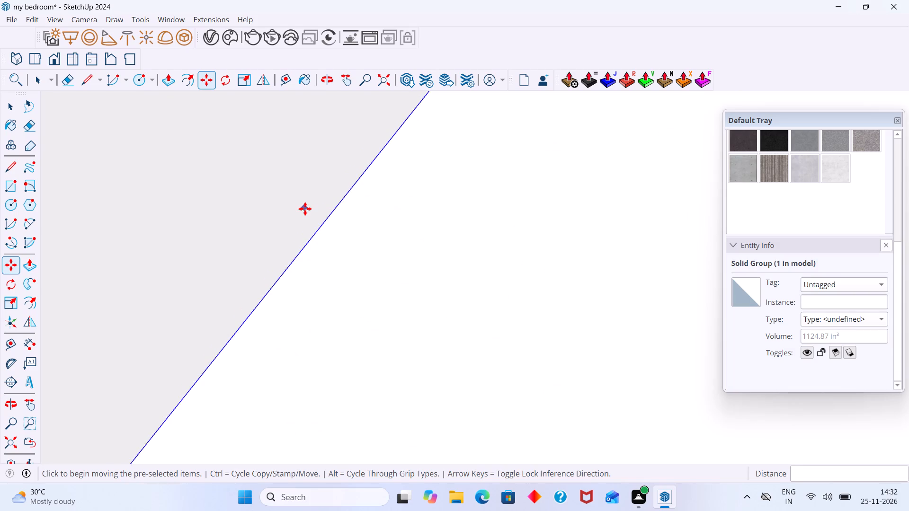
{"action": "scroll", "coordinate": [305, 209], "scroll_direction": "up", "scroll_amount": 11}
{"action": "key", "text": "space"}
{"action": "scroll", "coordinate": [341, 228], "scroll_direction": "up", "scroll_amount": 8}
{"action": "middle_click_drag", "start_coordinate": [317, 228], "coordinate": [388, 214]}
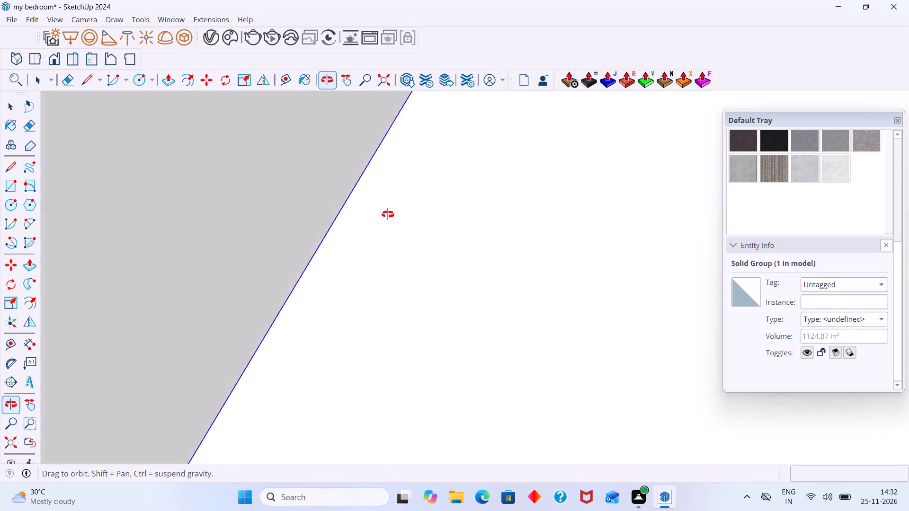
{"action": "middle_click_drag", "start_coordinate": [388, 214], "coordinate": [481, 177]}
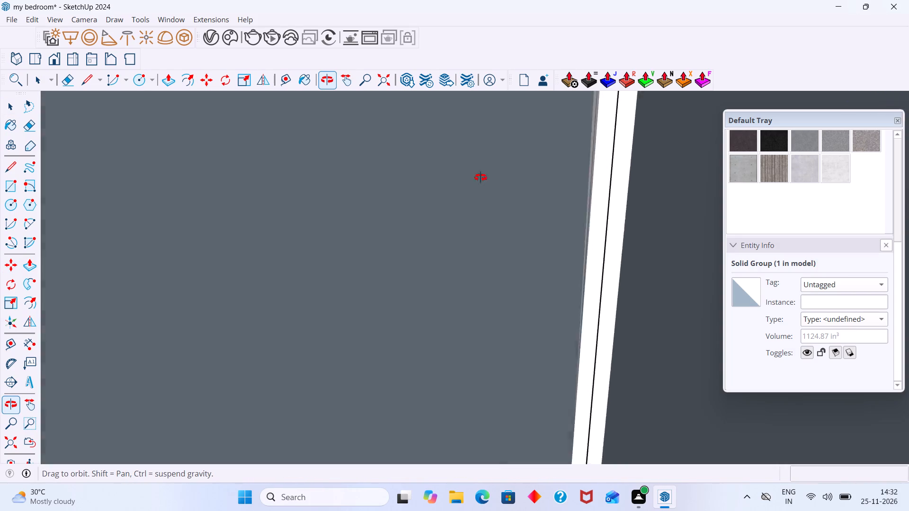
{"action": "middle_click_drag", "start_coordinate": [481, 177], "coordinate": [456, 183]}
Move the round disc group about 1 3/16" out from the back wall, in front of the slats.
{"action": "scroll", "coordinate": [449, 187], "scroll_direction": "down", "scroll_amount": 20}
{"action": "scroll", "coordinate": [449, 187], "scroll_direction": "down", "scroll_amount": 20}
{"action": "scroll", "coordinate": [449, 187], "scroll_direction": "down", "scroll_amount": 5}
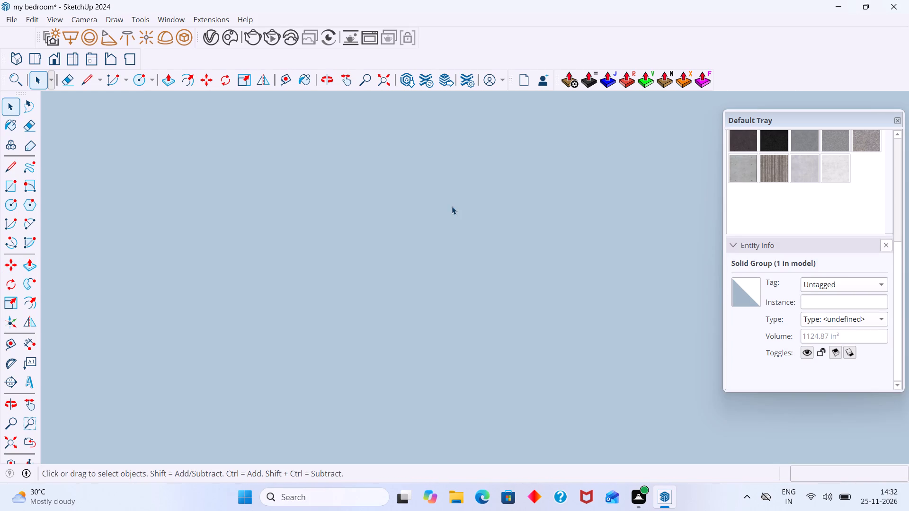
{"action": "scroll", "coordinate": [452, 206], "scroll_direction": "down", "scroll_amount": 10}
{"action": "left_click", "coordinate": [6, 443]}
{"action": "scroll", "coordinate": [304, 312], "scroll_direction": "down", "scroll_amount": 8}
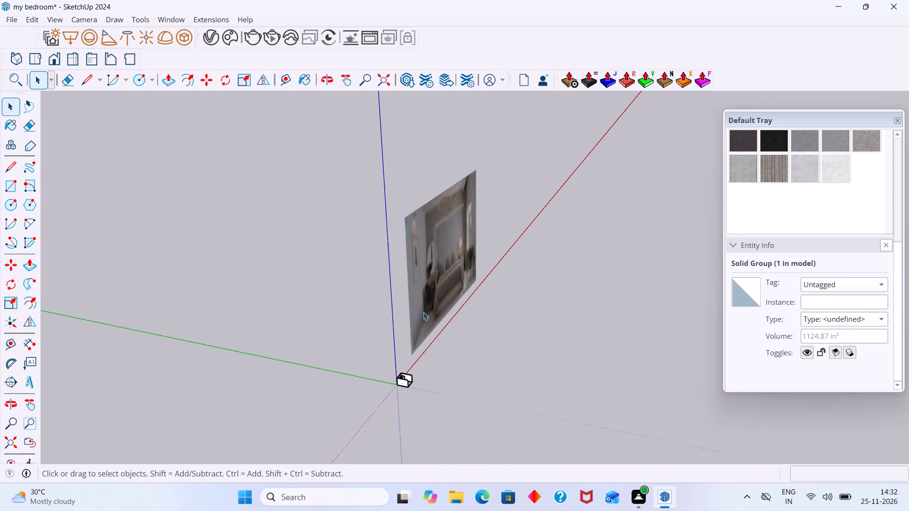
{"action": "scroll", "coordinate": [423, 312], "scroll_direction": "down", "scroll_amount": 1}
{"action": "left_click", "coordinate": [490, 356]}
{"action": "middle_click_drag", "start_coordinate": [363, 372], "coordinate": [201, 344]}
{"action": "scroll", "coordinate": [474, 271], "scroll_direction": "up", "scroll_amount": 9}
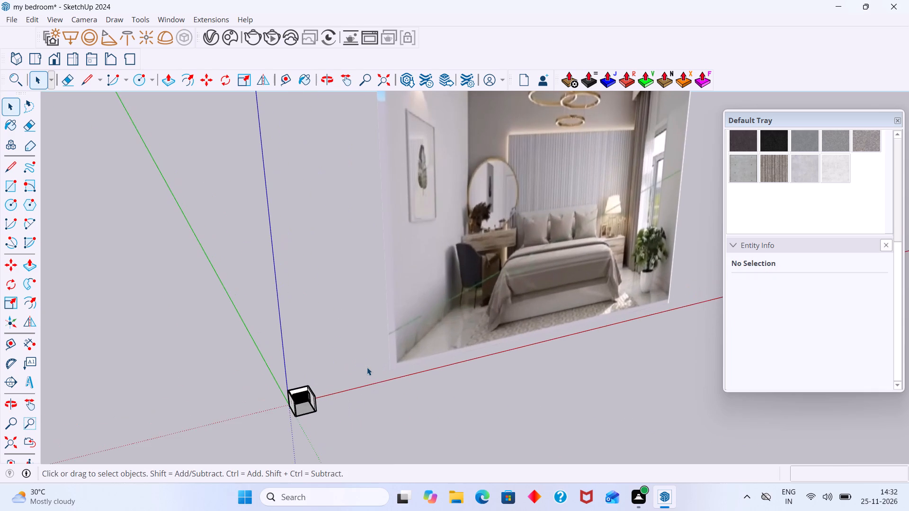
{"action": "middle_click_drag", "start_coordinate": [367, 366], "coordinate": [458, 229]}
{"action": "scroll", "coordinate": [424, 247], "scroll_direction": "up", "scroll_amount": 15}
{"action": "middle_click_drag", "start_coordinate": [361, 247], "coordinate": [283, 261]}
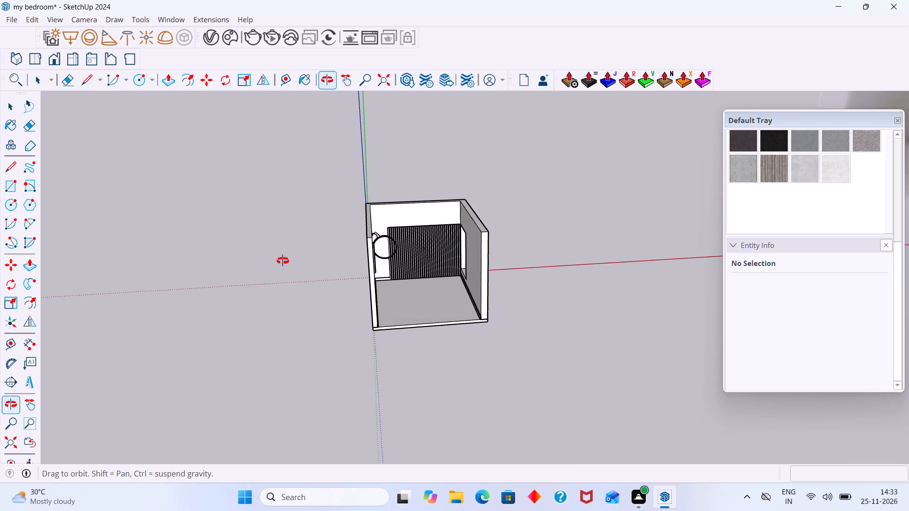
{"action": "middle_click_drag", "start_coordinate": [283, 261], "coordinate": [290, 258]}
{"action": "scroll", "coordinate": [346, 241], "scroll_direction": "up", "scroll_amount": 7}
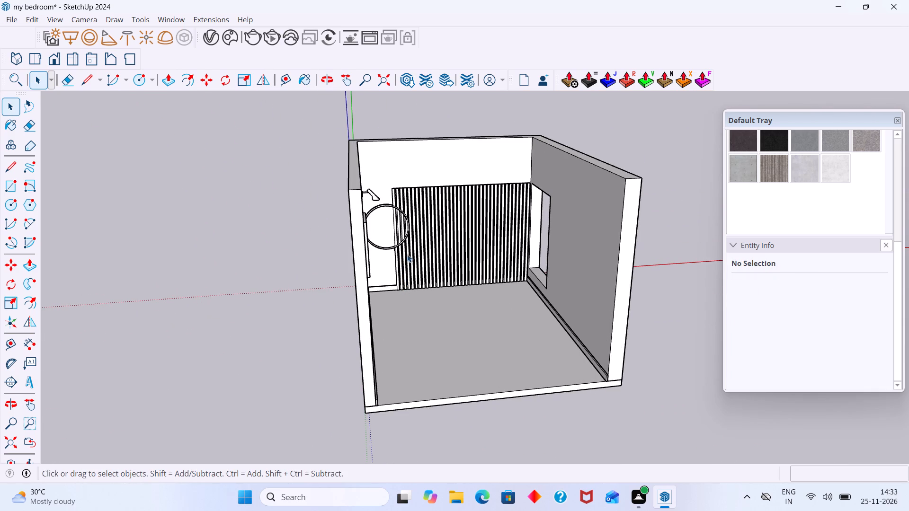
{"action": "scroll", "coordinate": [420, 248], "scroll_direction": "up", "scroll_amount": 10}
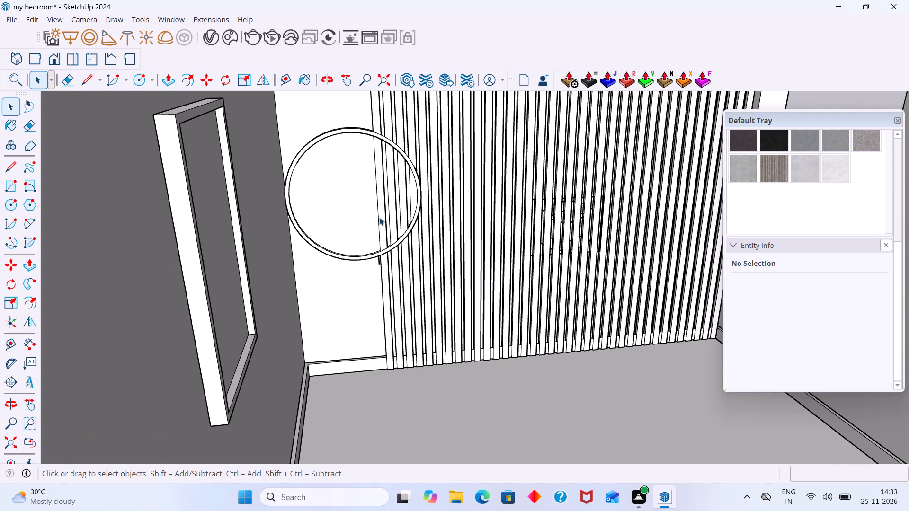
{"action": "middle_click_drag", "start_coordinate": [378, 189], "coordinate": [382, 203]}
{"action": "scroll", "coordinate": [354, 133], "scroll_direction": "up", "scroll_amount": 4}
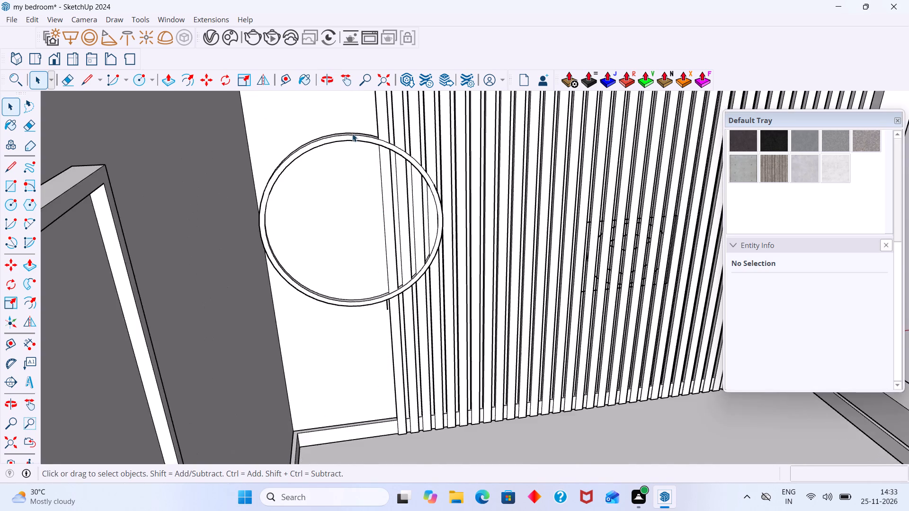
{"action": "scroll", "coordinate": [352, 133], "scroll_direction": "up", "scroll_amount": 2}
{"action": "left_click", "coordinate": [351, 136]}
{"action": "key", "text": "m"}
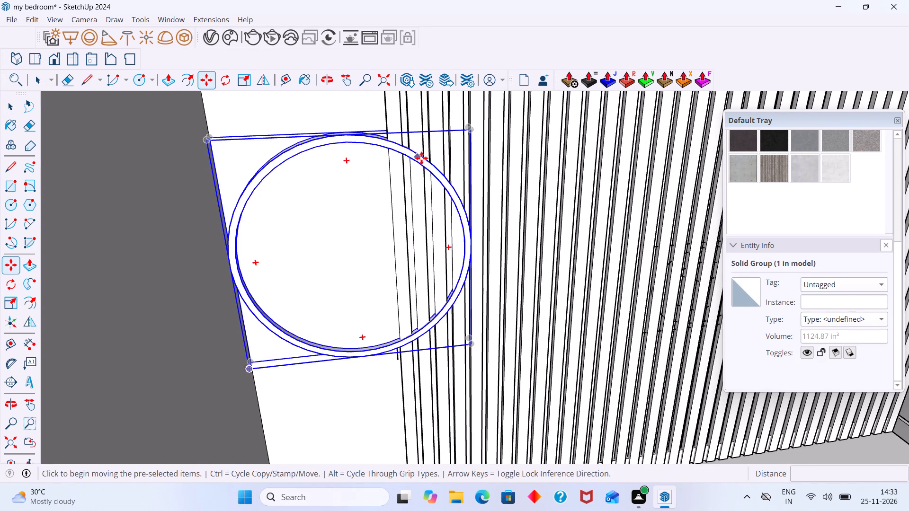
{"action": "scroll", "coordinate": [205, 142], "scroll_direction": "up", "scroll_amount": 12}
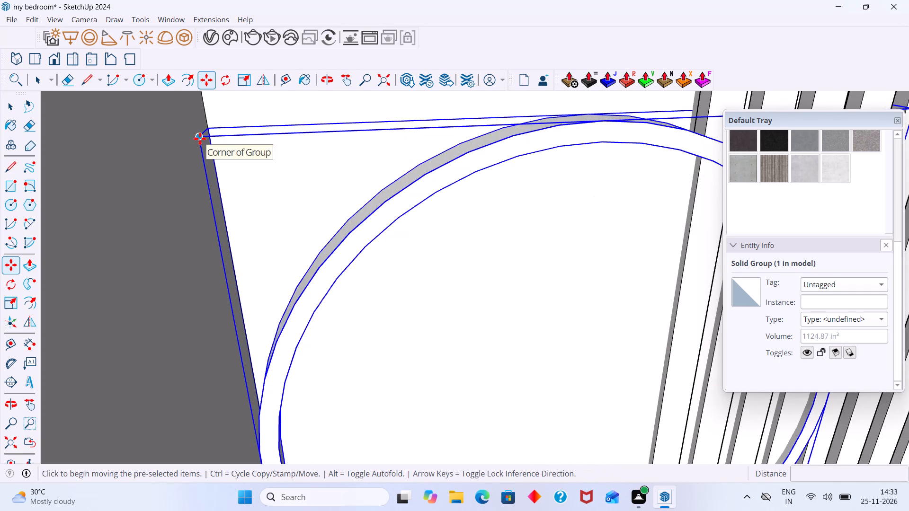
{"action": "left_click", "coordinate": [200, 139]}
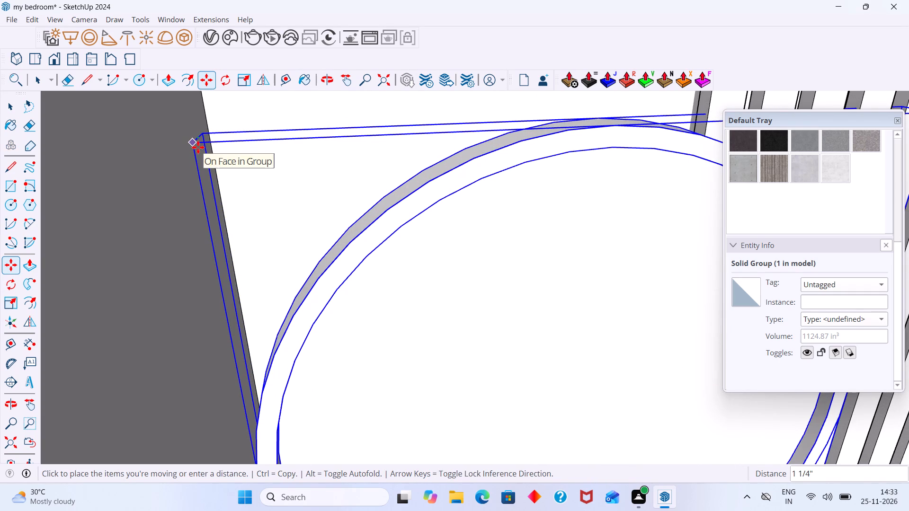
{"action": "left_click", "coordinate": [198, 147]}
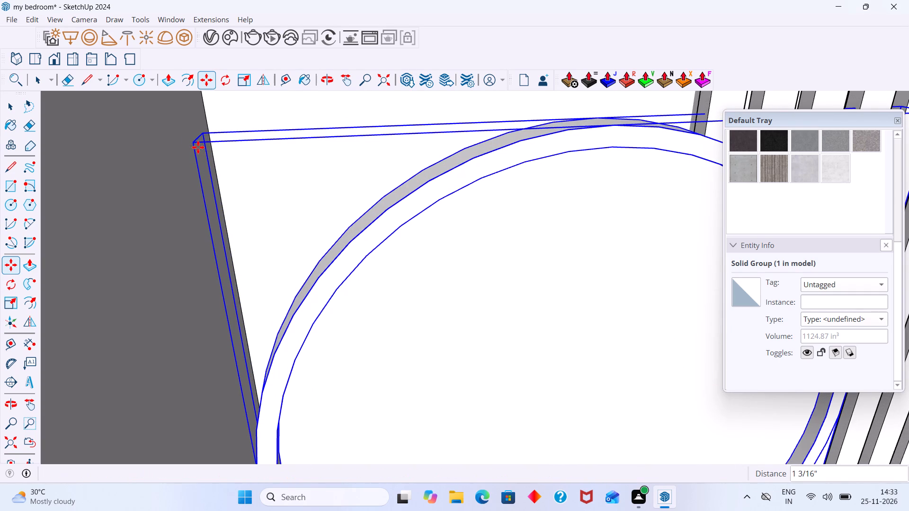
{"action": "key", "text": "space"}
Examine the gap between the round disc group's back and the back wall from several angles.
{"action": "scroll", "coordinate": [378, 180], "scroll_direction": "down", "scroll_amount": 15}
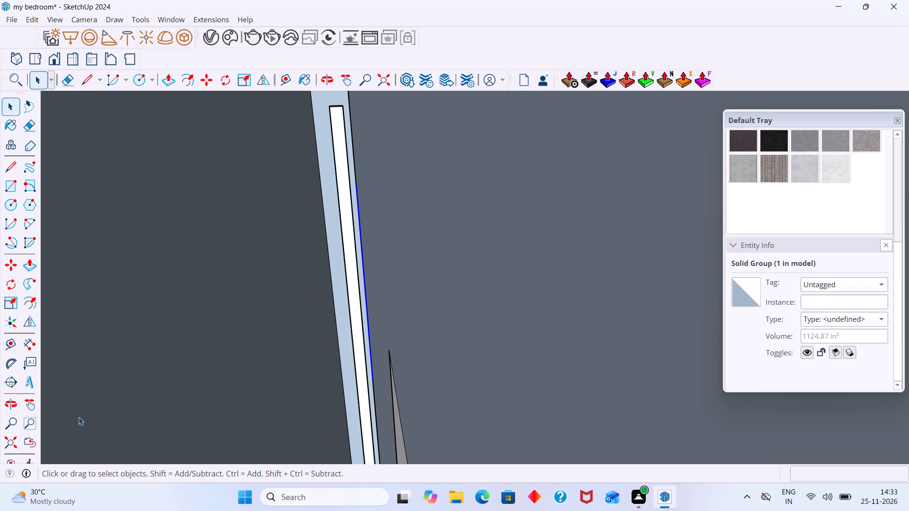
{"action": "scroll", "coordinate": [255, 321], "scroll_direction": "down", "scroll_amount": 16}
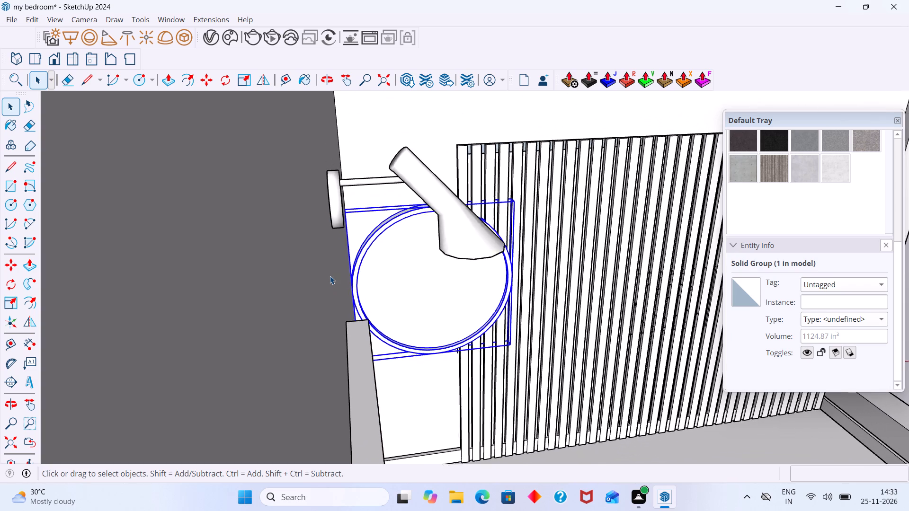
{"action": "scroll", "coordinate": [330, 276], "scroll_direction": "down", "scroll_amount": 1}
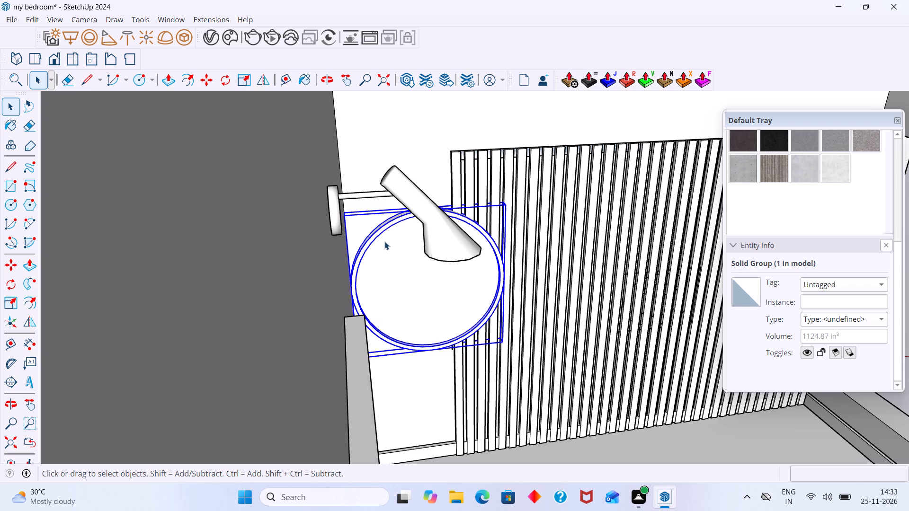
{"action": "scroll", "coordinate": [383, 238], "scroll_direction": "up", "scroll_amount": 6}
{"action": "scroll", "coordinate": [381, 238], "scroll_direction": "down", "scroll_amount": 6}
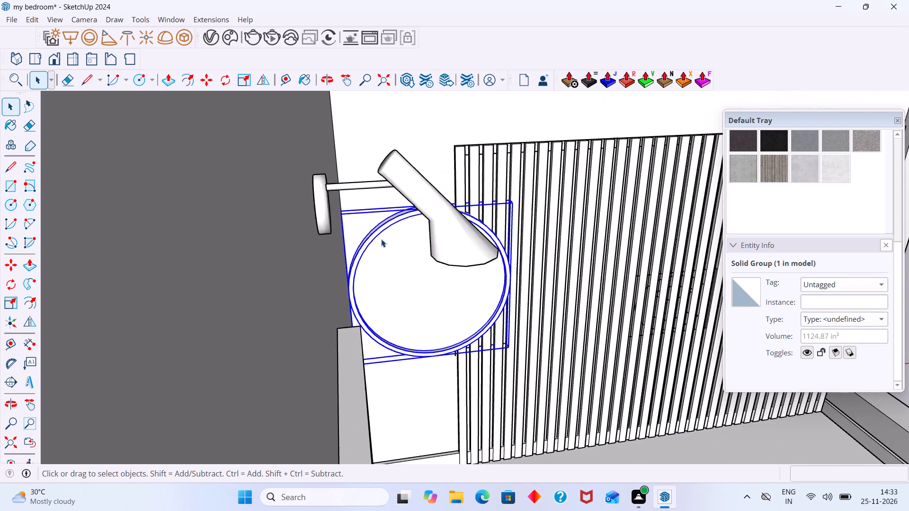
{"action": "middle_click_drag", "start_coordinate": [382, 240], "coordinate": [369, 237]}
{"action": "scroll", "coordinate": [395, 196], "scroll_direction": "up", "scroll_amount": 10}
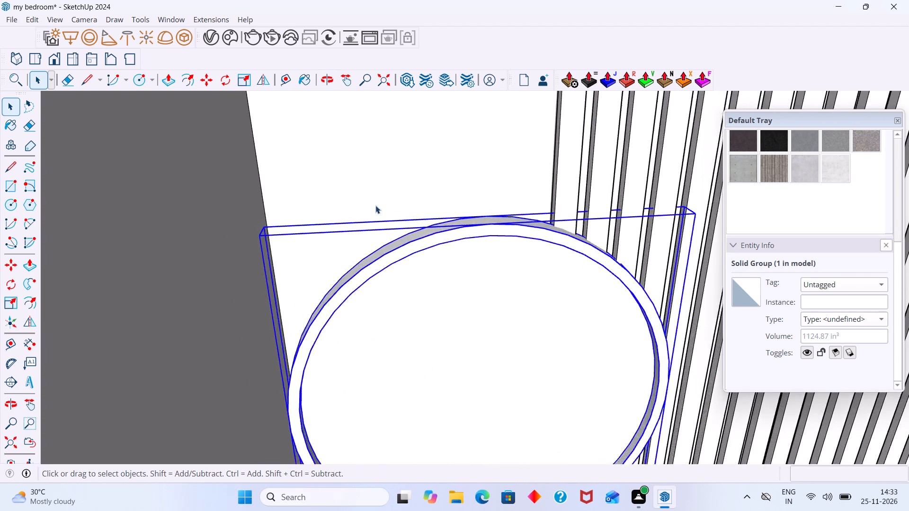
{"action": "scroll", "coordinate": [375, 205], "scroll_direction": "up", "scroll_amount": 4}
{"action": "middle_click_drag", "start_coordinate": [377, 230], "coordinate": [402, 285]}
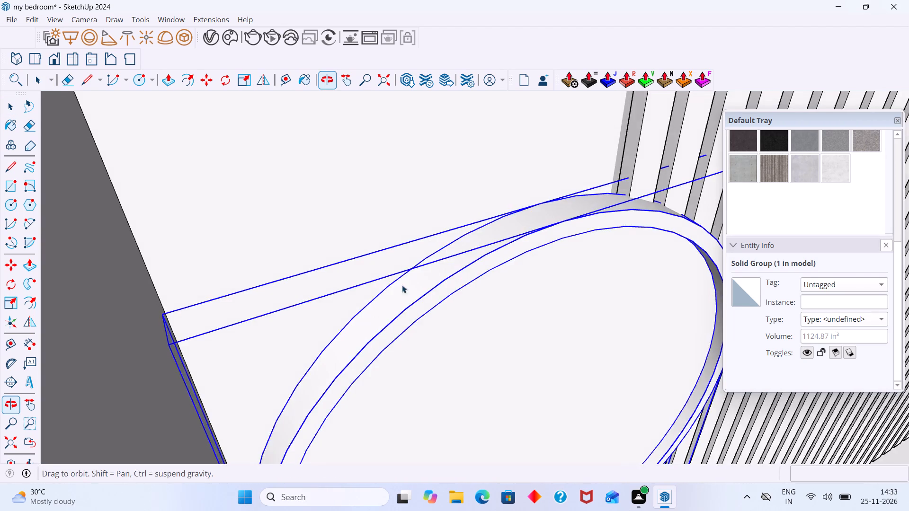
{"action": "middle_click_drag", "start_coordinate": [402, 285], "coordinate": [457, 285]}
{"action": "scroll", "coordinate": [326, 274], "scroll_direction": "up", "scroll_amount": 6}
{"action": "scroll", "coordinate": [356, 275], "scroll_direction": "down", "scroll_amount": 1}
{"action": "middle_click_drag", "start_coordinate": [342, 306], "coordinate": [498, 353]}
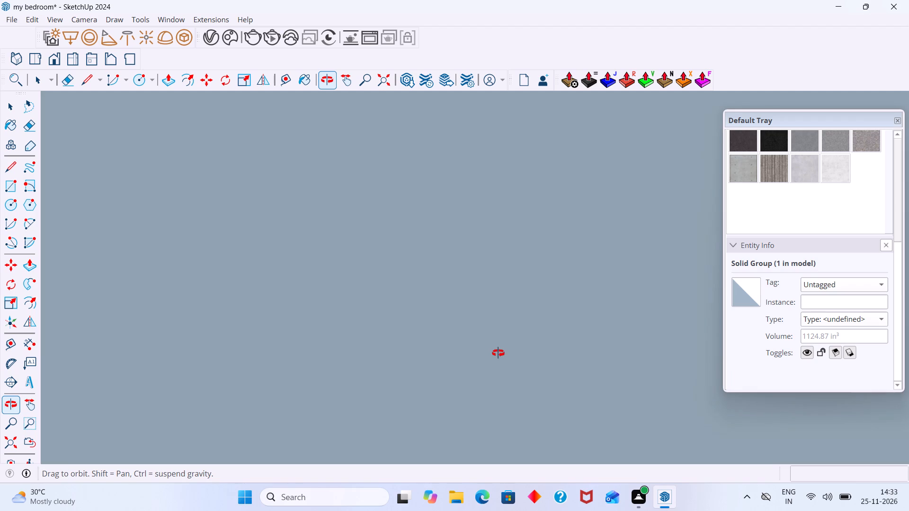
{"action": "middle_click_drag", "start_coordinate": [498, 353], "coordinate": [432, 330]}
{"action": "scroll", "coordinate": [408, 326], "scroll_direction": "up", "scroll_amount": 5}
{"action": "middle_click_drag", "start_coordinate": [406, 324], "coordinate": [453, 335]}
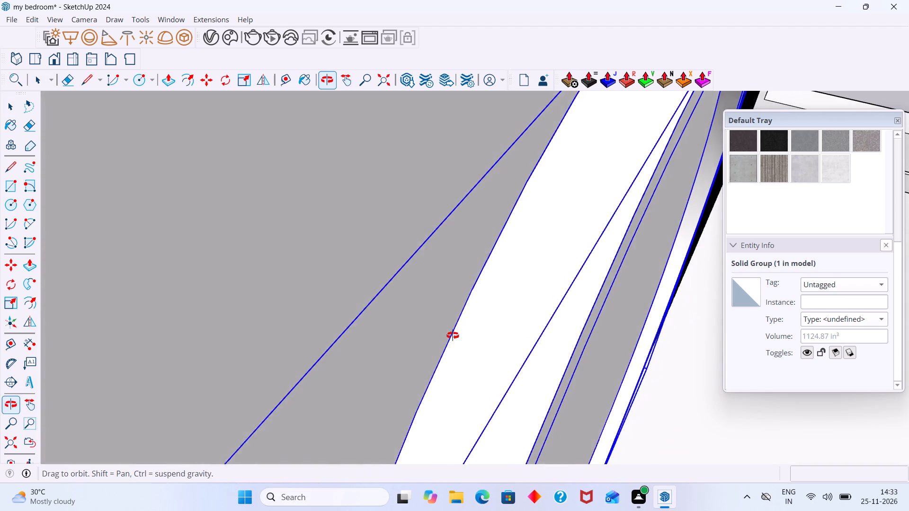
{"action": "middle_click_drag", "start_coordinate": [453, 335], "coordinate": [508, 302]}
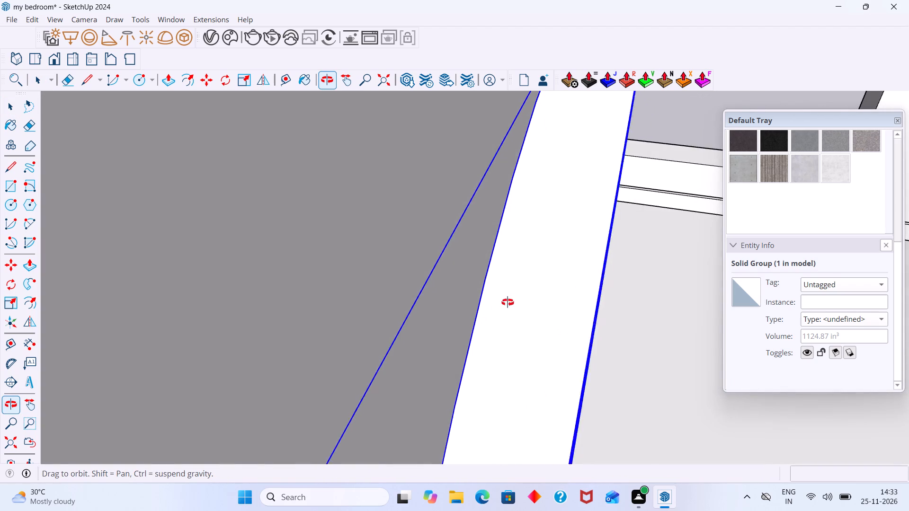
{"action": "middle_click_drag", "start_coordinate": [508, 302], "coordinate": [583, 276]}
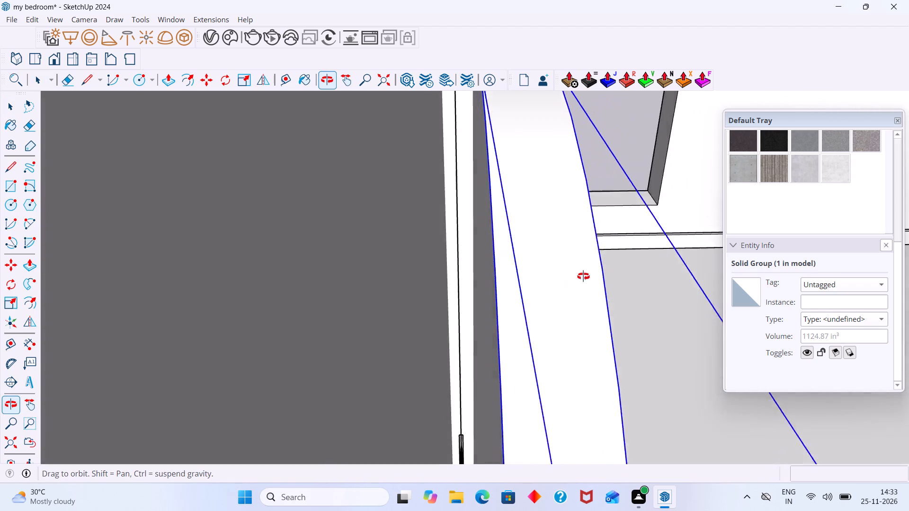
{"action": "middle_click_drag", "start_coordinate": [583, 276], "coordinate": [584, 272]}
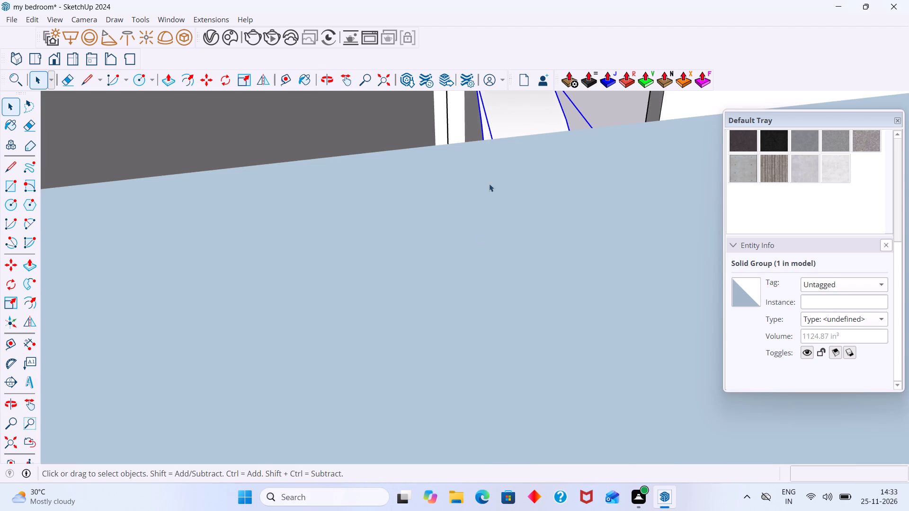
Open the round disc group and use Push/Pull to extend its back face about 1 3/16" to the back wall.
{"action": "middle_click_drag", "start_coordinate": [490, 139], "coordinate": [490, 151]}
{"action": "scroll", "coordinate": [479, 153], "scroll_direction": "up", "scroll_amount": 12}
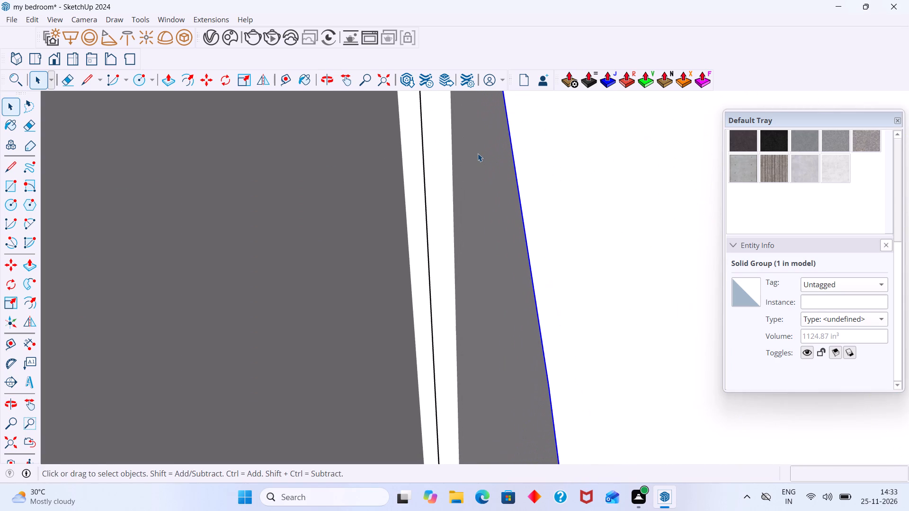
{"action": "left_click", "coordinate": [478, 153]}
{"action": "left_click", "coordinate": [478, 153]}
{"action": "middle_click_drag", "start_coordinate": [476, 165], "coordinate": [490, 165]}
{"action": "scroll", "coordinate": [488, 166], "scroll_direction": "up", "scroll_amount": 3}
{"action": "double_click", "coordinate": [488, 166]}
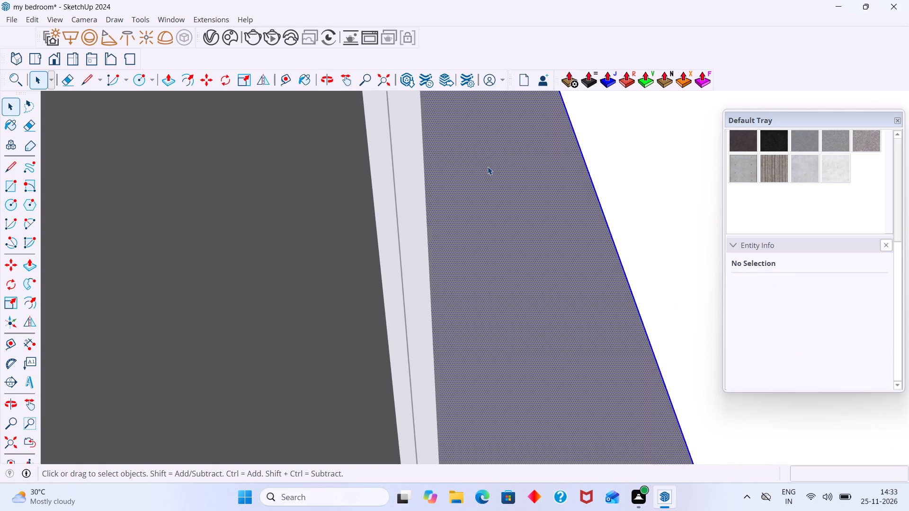
{"action": "key", "text": "p"}
{"action": "left_click", "coordinate": [488, 171]}
{"action": "scroll", "coordinate": [353, 194], "scroll_direction": "down", "scroll_amount": 3}
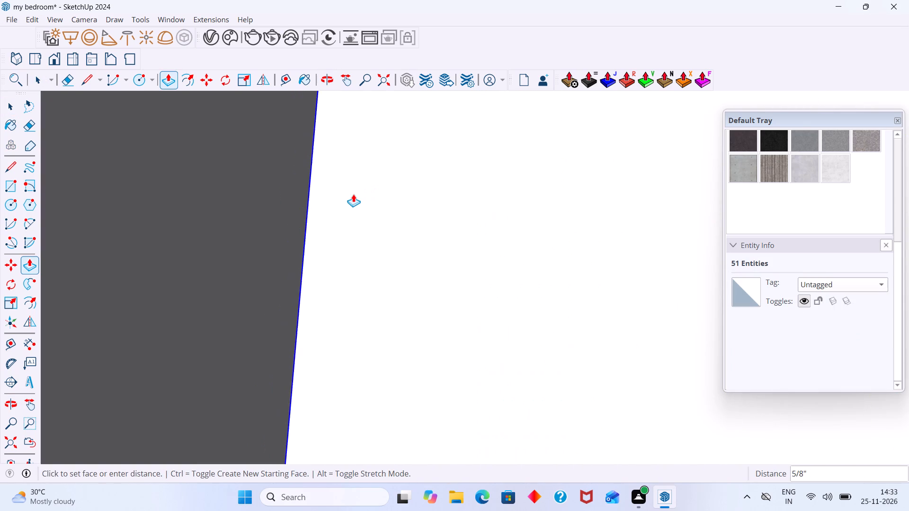
{"action": "scroll", "coordinate": [353, 194], "scroll_direction": "down", "scroll_amount": 20}
{"action": "scroll", "coordinate": [353, 194], "scroll_direction": "down", "scroll_amount": 11}
{"action": "middle_click_drag", "start_coordinate": [342, 195], "coordinate": [287, 197]}
{"action": "left_click", "coordinate": [14, 444]}
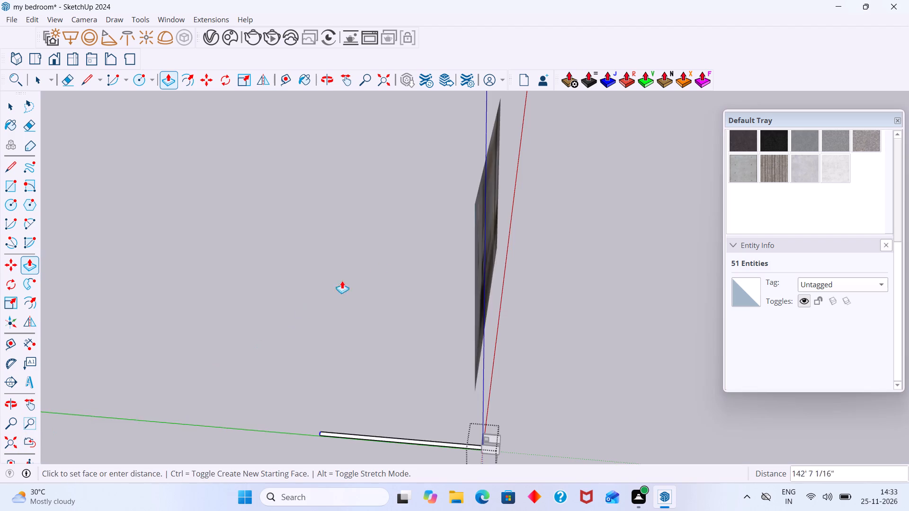
{"action": "scroll", "coordinate": [398, 259], "scroll_direction": "up", "scroll_amount": 4}
{"action": "scroll", "coordinate": [477, 350], "scroll_direction": "down", "scroll_amount": 3}
{"action": "middle_click_drag", "start_coordinate": [477, 336], "coordinate": [424, 284]}
{"action": "scroll", "coordinate": [440, 297], "scroll_direction": "down", "scroll_amount": 3}
{"action": "scroll", "coordinate": [437, 421], "scroll_direction": "up", "scroll_amount": 3}
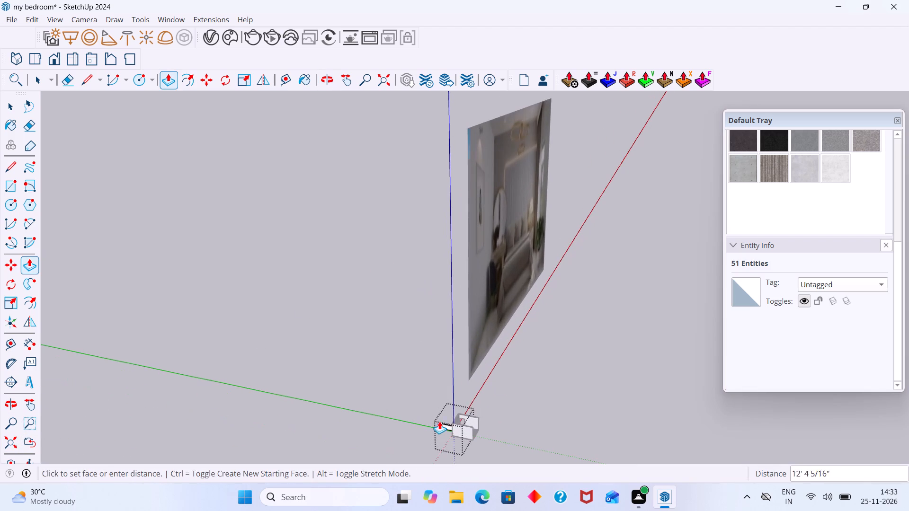
{"action": "scroll", "coordinate": [447, 412], "scroll_direction": "up", "scroll_amount": 1}
{"action": "middle_click_drag", "start_coordinate": [447, 412], "coordinate": [401, 253], "text": "shift"}
{"action": "scroll", "coordinate": [401, 253], "scroll_direction": "up", "scroll_amount": 19}
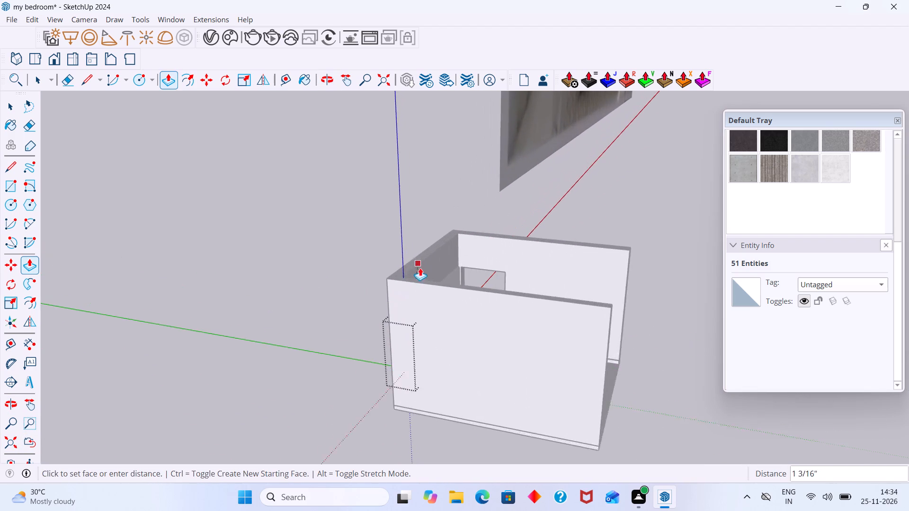
{"action": "scroll", "coordinate": [420, 268], "scroll_direction": "up", "scroll_amount": 3}
{"action": "middle_click_drag", "start_coordinate": [411, 272], "coordinate": [375, 330]}
{"action": "scroll", "coordinate": [420, 288], "scroll_direction": "up", "scroll_amount": 13}
{"action": "middle_click_drag", "start_coordinate": [384, 310], "coordinate": [260, 347]}
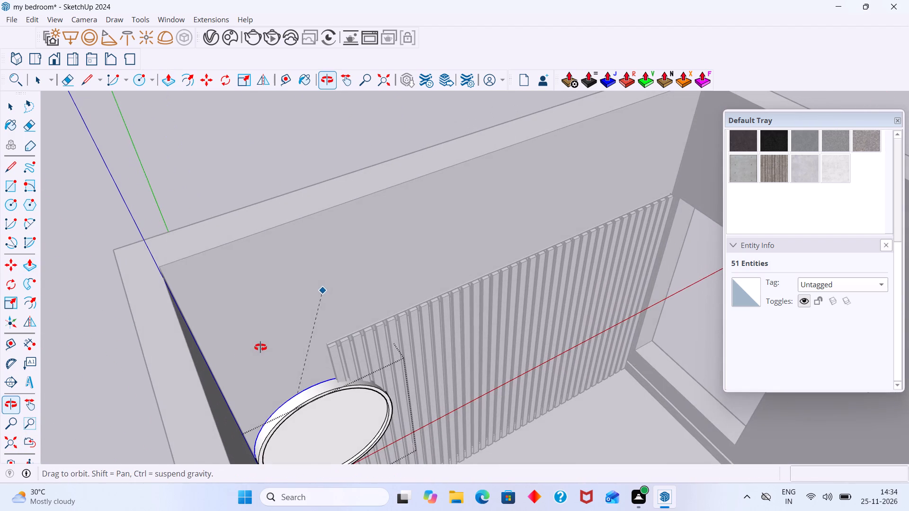
{"action": "middle_click_drag", "start_coordinate": [260, 347], "coordinate": [258, 347]}
{"action": "left_click", "coordinate": [160, 262]}
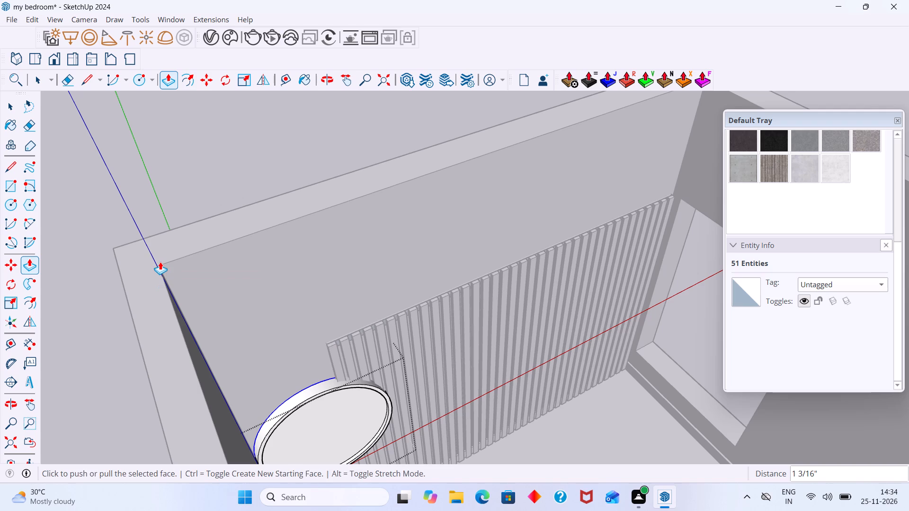
{"action": "key", "text": "space"}
{"action": "scroll", "coordinate": [285, 266], "scroll_direction": "down", "scroll_amount": 20}
{"action": "left_click", "coordinate": [528, 171]}
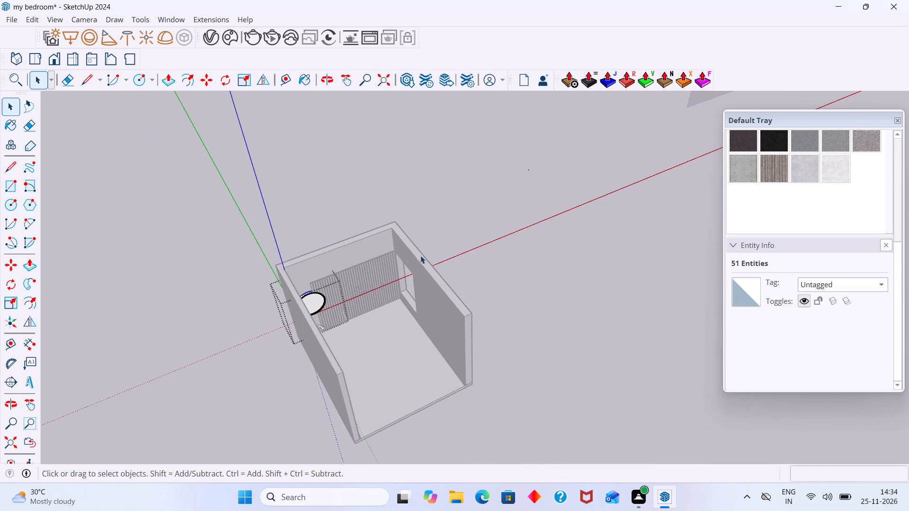
Move the round disc group about 1/4" along the red axis, away from the side wall.
{"action": "middle_click_drag", "start_coordinate": [397, 249], "coordinate": [322, 224]}
{"action": "scroll", "coordinate": [320, 258], "scroll_direction": "up", "scroll_amount": 20}
{"action": "scroll", "coordinate": [320, 258], "scroll_direction": "up", "scroll_amount": 4}
{"action": "middle_click_drag", "start_coordinate": [341, 266], "coordinate": [323, 164]}
{"action": "scroll", "coordinate": [363, 191], "scroll_direction": "up", "scroll_amount": 1}
{"action": "scroll", "coordinate": [363, 198], "scroll_direction": "down", "scroll_amount": 7}
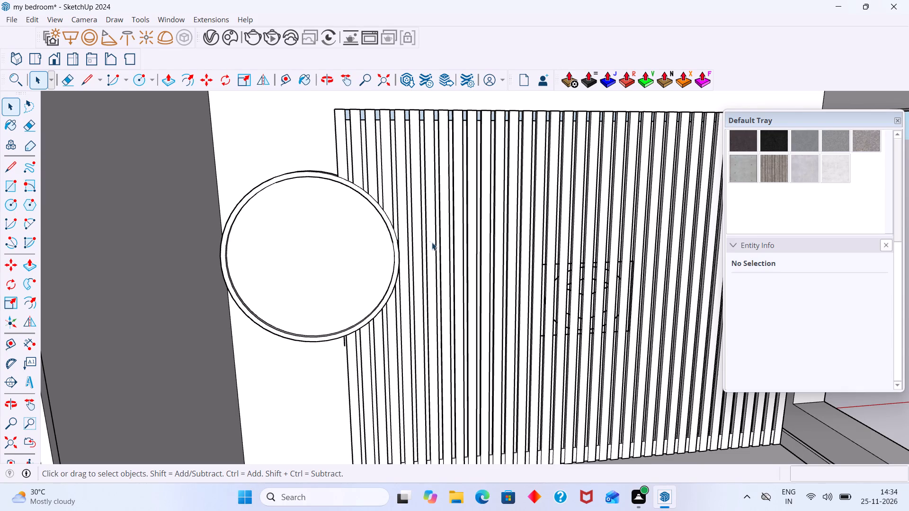
{"action": "scroll", "coordinate": [433, 243], "scroll_direction": "down", "scroll_amount": 5}
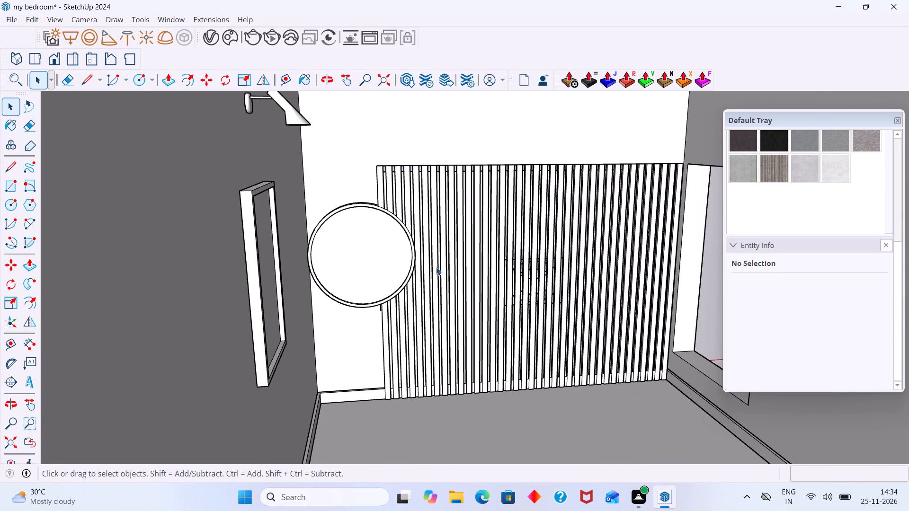
{"action": "scroll", "coordinate": [432, 272], "scroll_direction": "down", "scroll_amount": 1}
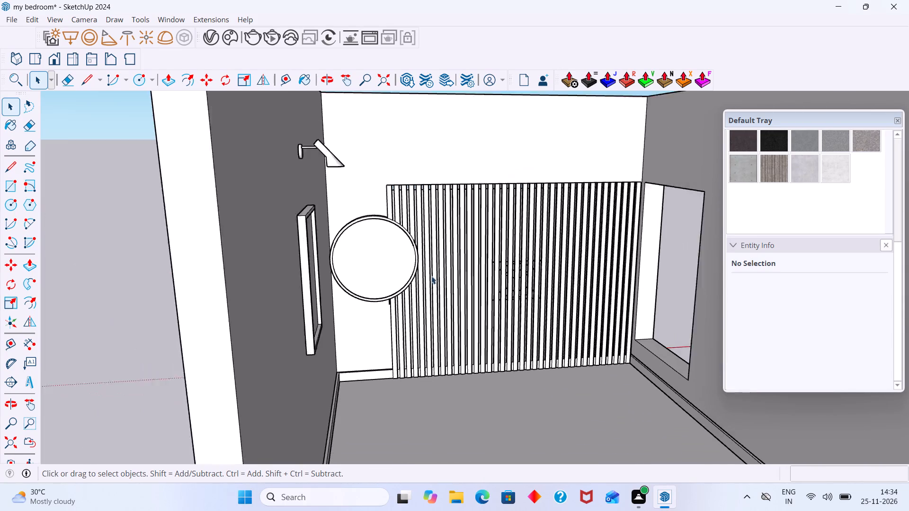
{"action": "scroll", "coordinate": [431, 276], "scroll_direction": "down", "scroll_amount": 4}
{"action": "middle_click_drag", "start_coordinate": [357, 295], "coordinate": [304, 308]}
{"action": "scroll", "coordinate": [367, 268], "scroll_direction": "up", "scroll_amount": 7}
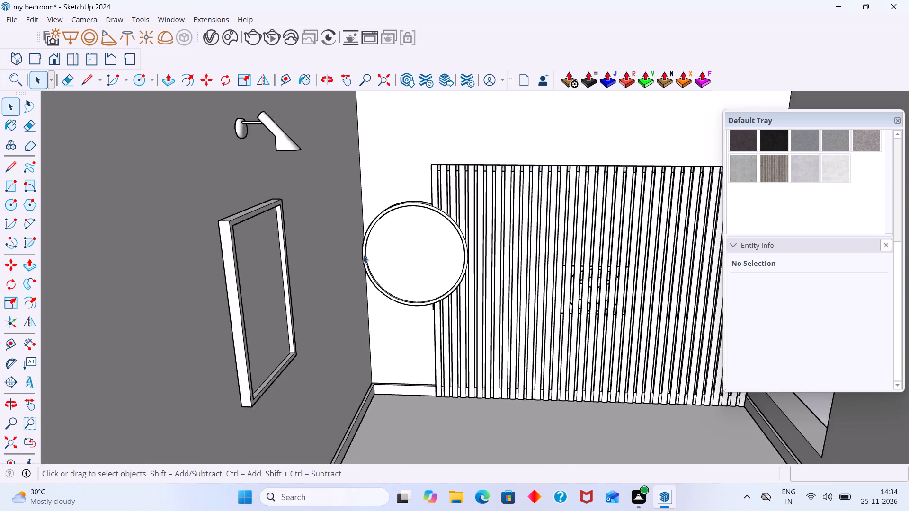
{"action": "scroll", "coordinate": [363, 255], "scroll_direction": "up", "scroll_amount": 7}
{"action": "middle_click_drag", "start_coordinate": [367, 240], "coordinate": [418, 237]}
{"action": "scroll", "coordinate": [351, 255], "scroll_direction": "up", "scroll_amount": 4}
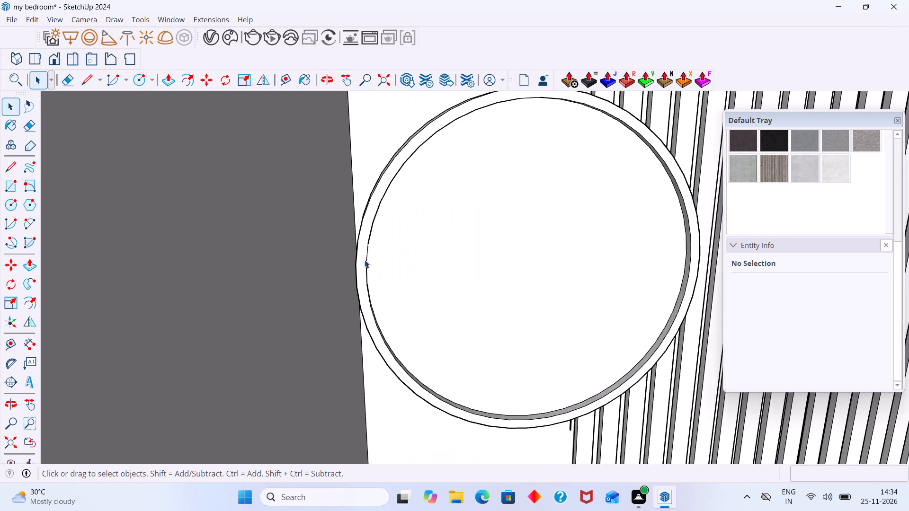
{"action": "scroll", "coordinate": [365, 260], "scroll_direction": "up", "scroll_amount": 10}
{"action": "middle_click_drag", "start_coordinate": [361, 262], "coordinate": [374, 270]}
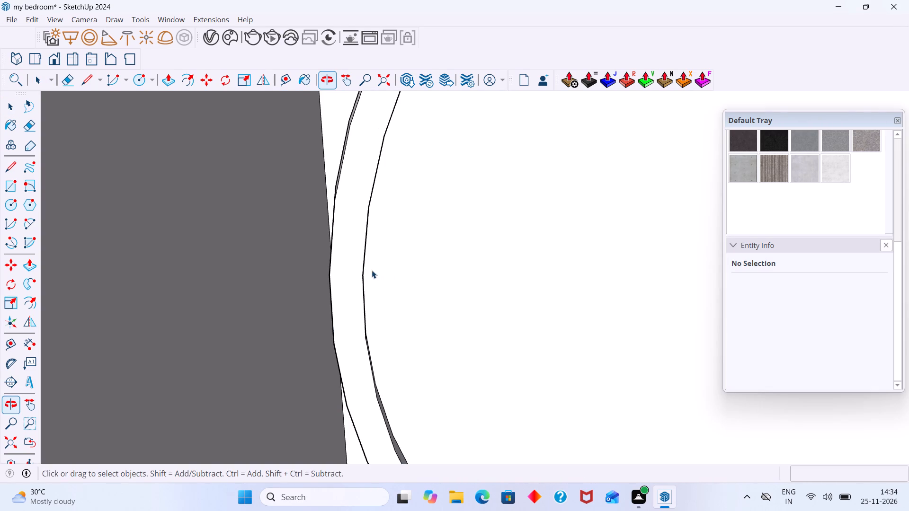
{"action": "scroll", "coordinate": [367, 270], "scroll_direction": "up", "scroll_amount": 3}
{"action": "left_click", "coordinate": [328, 267]}
{"action": "key", "text": "m"}
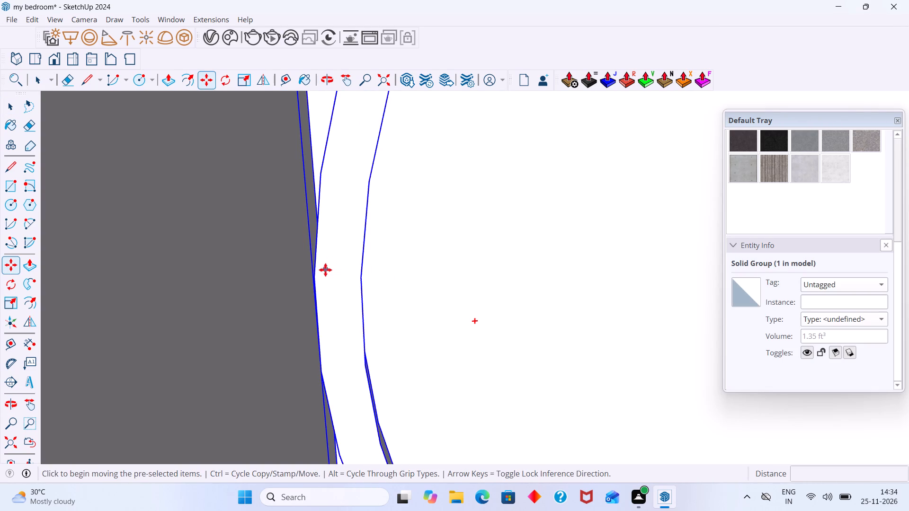
{"action": "left_click", "coordinate": [318, 276]}
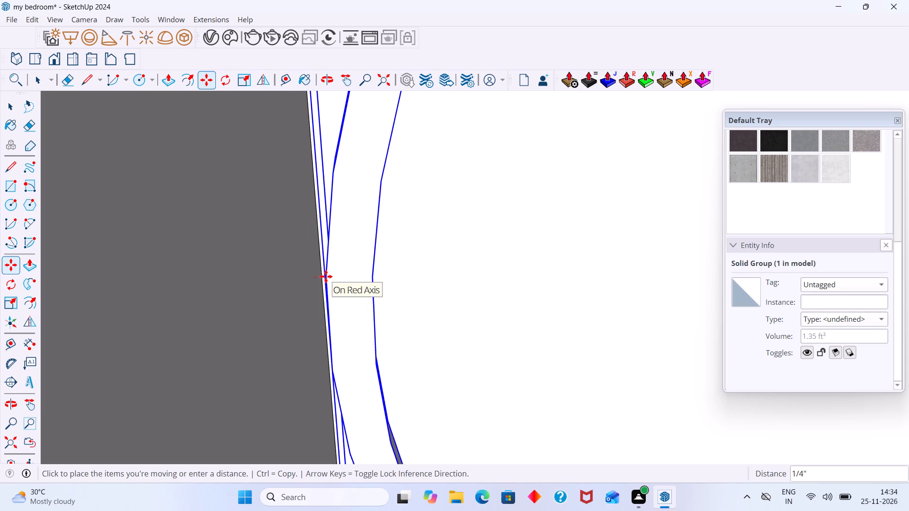
{"action": "key", "text": "space"}
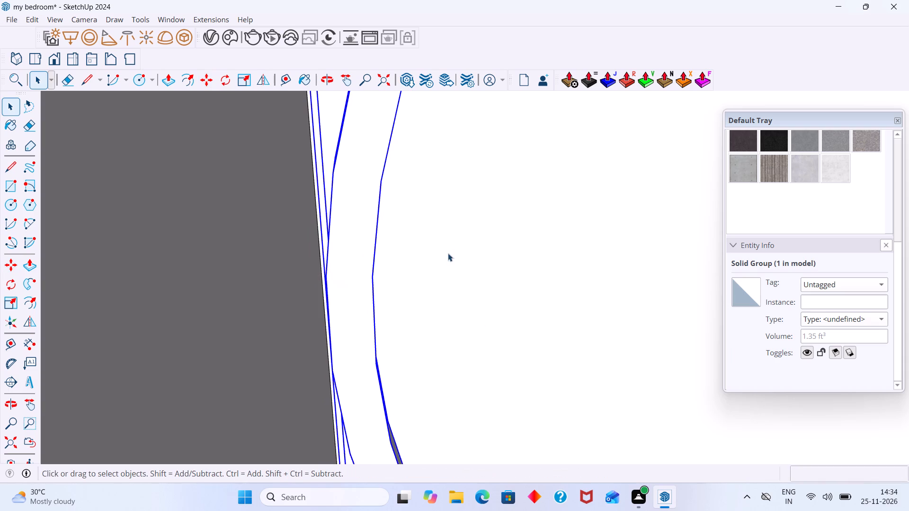
Examine the round disc's placement beside the slatted panel in the whole room against the reference image.
{"action": "scroll", "coordinate": [446, 252], "scroll_direction": "down", "scroll_amount": 15}
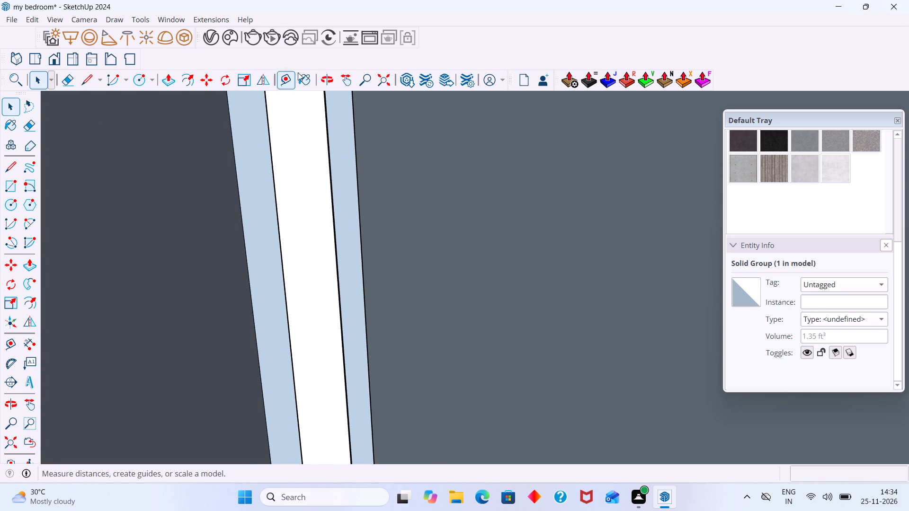
{"action": "left_click", "coordinate": [377, 81]}
{"action": "scroll", "coordinate": [358, 160], "scroll_direction": "down", "scroll_amount": 4}
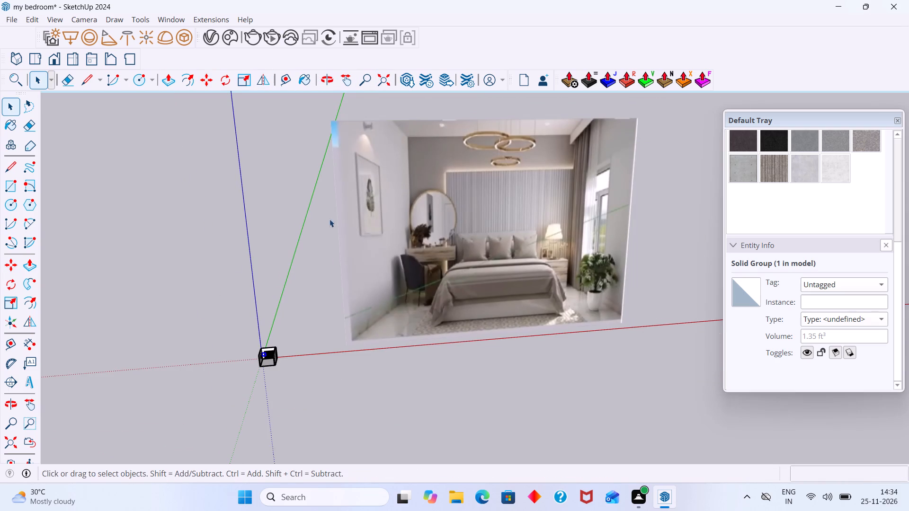
{"action": "left_click", "coordinate": [184, 267]}
{"action": "scroll", "coordinate": [327, 334], "scroll_direction": "up", "scroll_amount": 6}
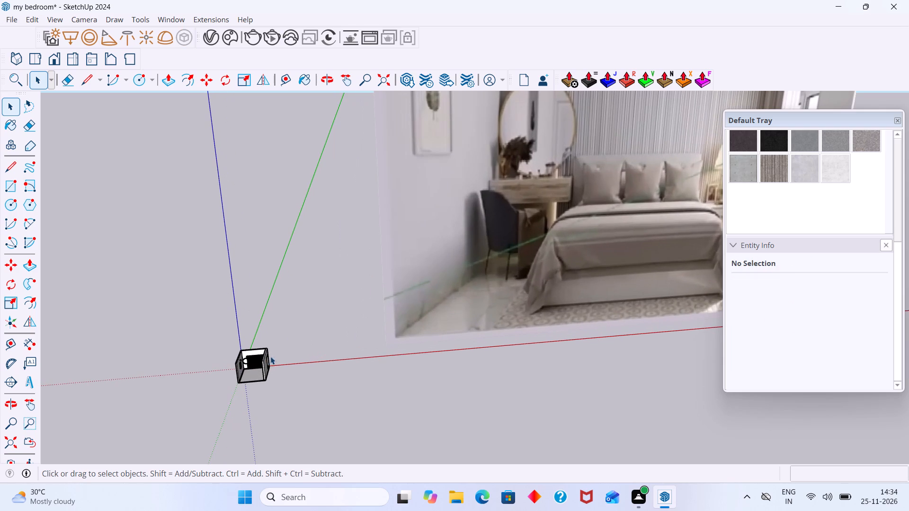
{"action": "middle_click_drag", "start_coordinate": [270, 354], "coordinate": [374, 200]}
{"action": "scroll", "coordinate": [325, 260], "scroll_direction": "up", "scroll_amount": 14}
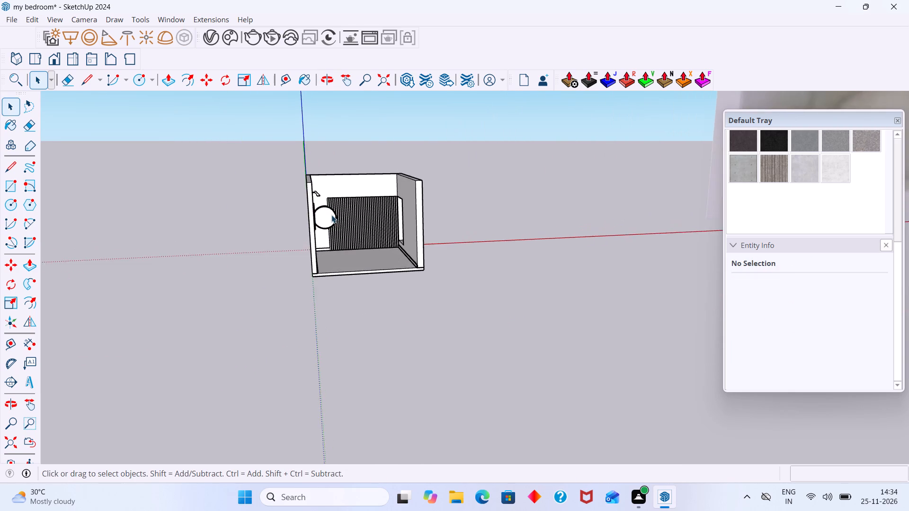
{"action": "scroll", "coordinate": [331, 215], "scroll_direction": "up", "scroll_amount": 2}
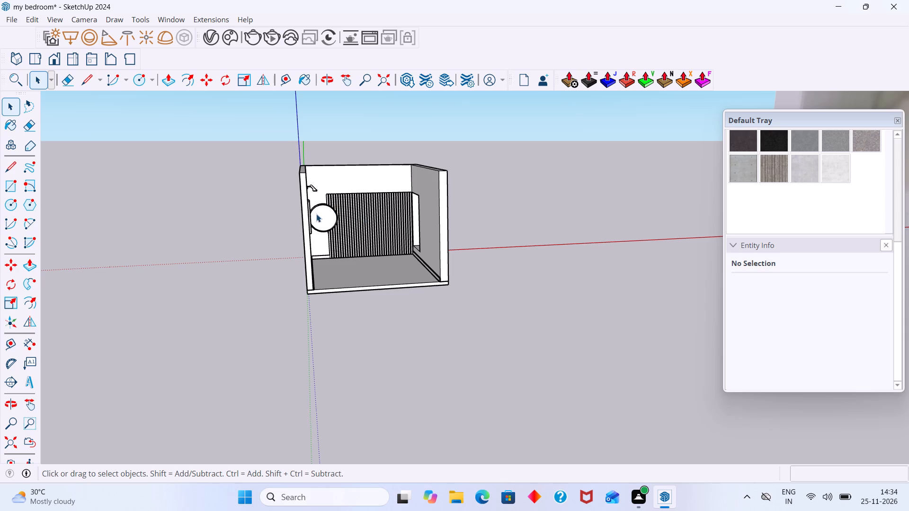
{"action": "scroll", "coordinate": [315, 213], "scroll_direction": "up", "scroll_amount": 5}
{"action": "middle_click_drag", "start_coordinate": [324, 242], "coordinate": [305, 258]}
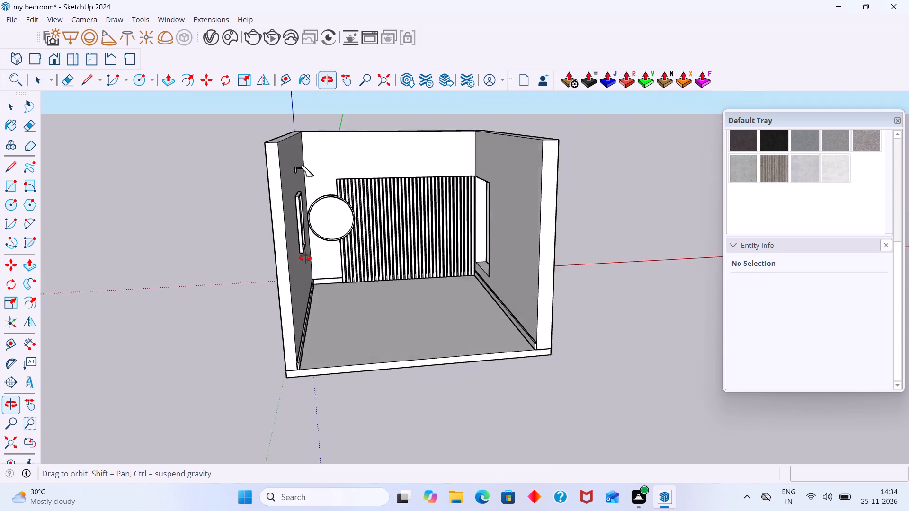
Move the Light Wall 003 component up about 7" on the side wall, above the rectangular frame.
{"action": "middle_click_drag", "start_coordinate": [305, 258], "coordinate": [221, 238]}
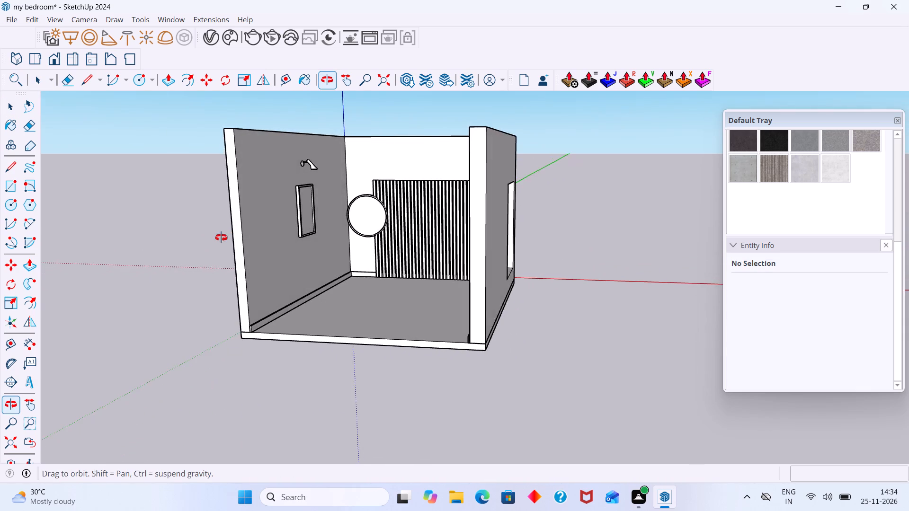
{"action": "middle_click_drag", "start_coordinate": [221, 238], "coordinate": [237, 227]}
{"action": "scroll", "coordinate": [294, 217], "scroll_direction": "up", "scroll_amount": 7}
{"action": "scroll", "coordinate": [312, 123], "scroll_direction": "up", "scroll_amount": 2}
{"action": "scroll", "coordinate": [310, 123], "scroll_direction": "down", "scroll_amount": 7}
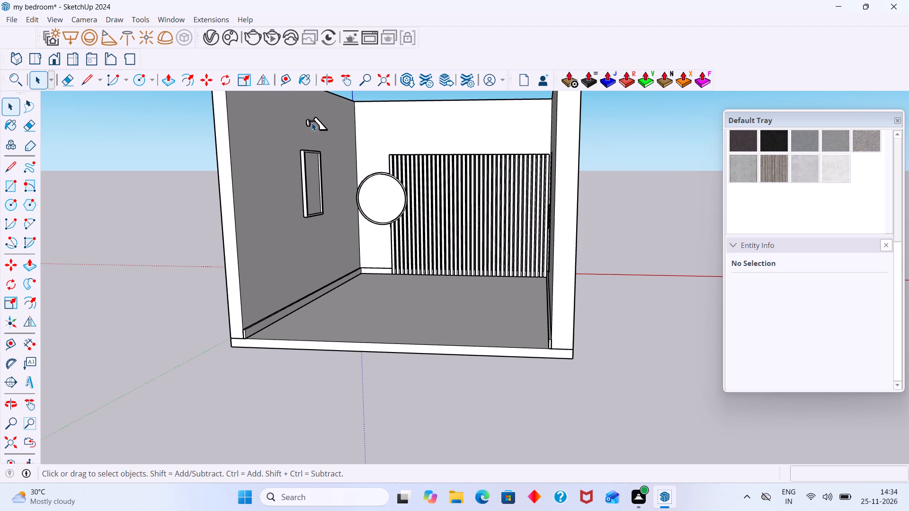
{"action": "middle_click_drag", "start_coordinate": [312, 123], "coordinate": [304, 188], "text": "shift"}
{"action": "scroll", "coordinate": [304, 185], "scroll_direction": "up", "scroll_amount": 10}
{"action": "left_click", "coordinate": [296, 188]}
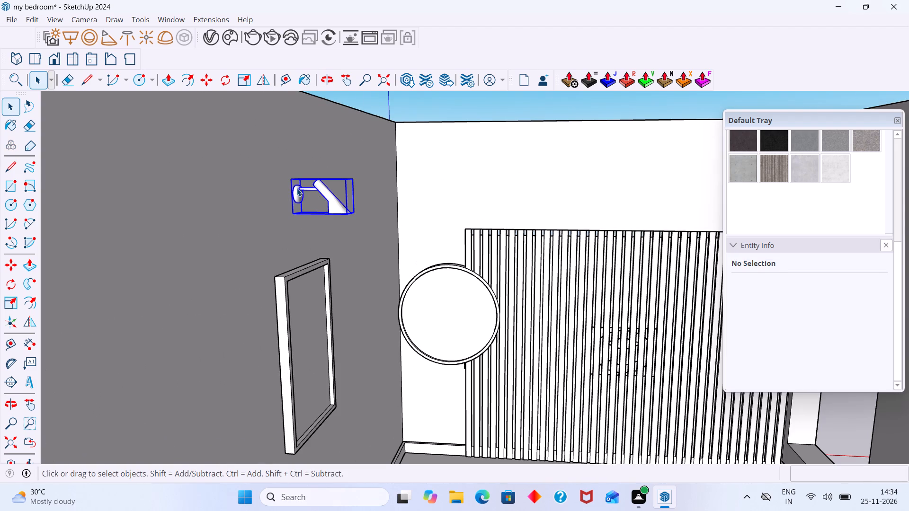
{"action": "key", "text": "m"}
{"action": "scroll", "coordinate": [299, 188], "scroll_direction": "up", "scroll_amount": 10}
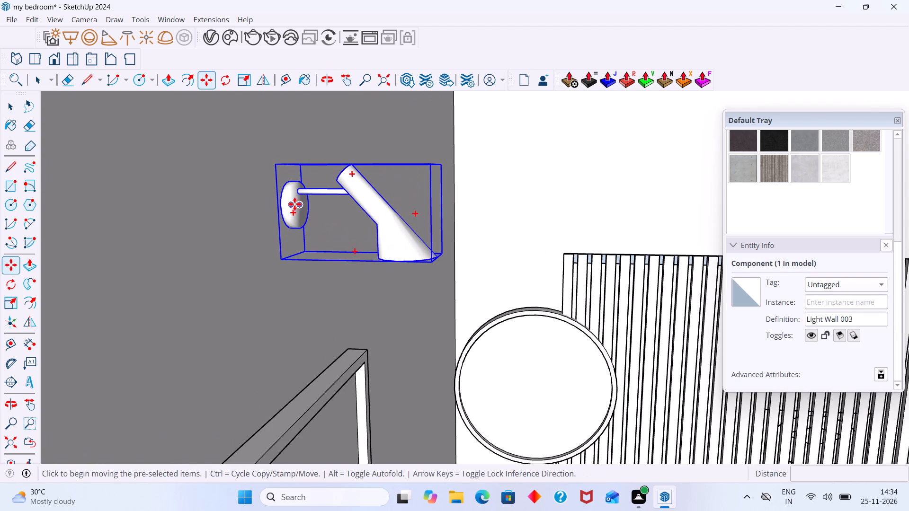
{"action": "left_click", "coordinate": [291, 204]}
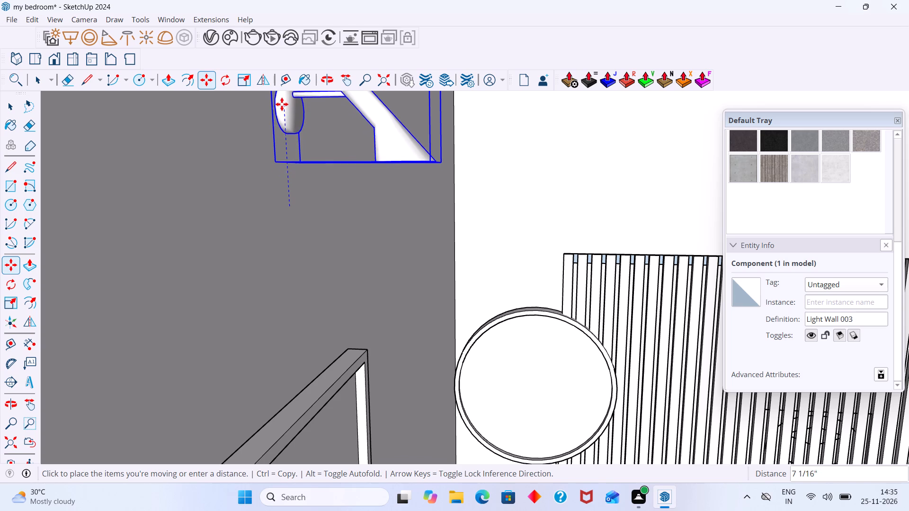
{"action": "left_click", "coordinate": [280, 107]}
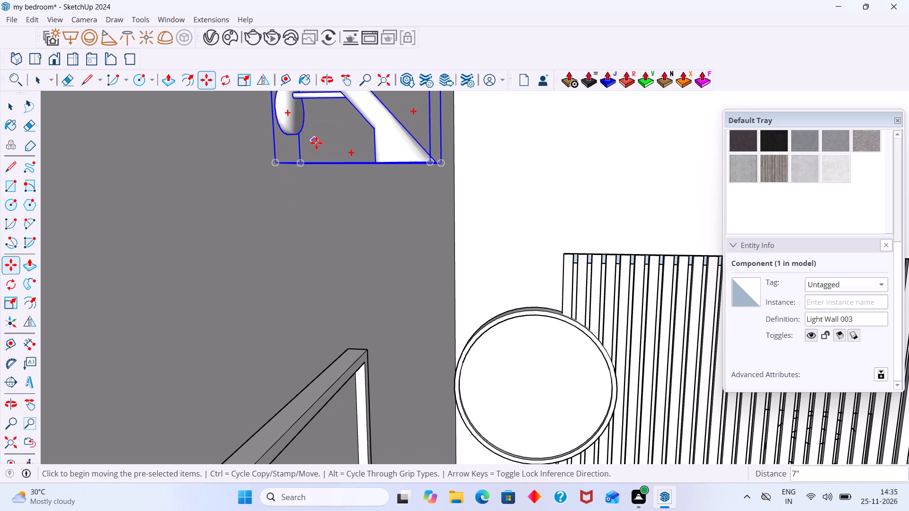
{"action": "key", "text": "space"}
{"action": "scroll", "coordinate": [318, 169], "scroll_direction": "down", "scroll_amount": 16}
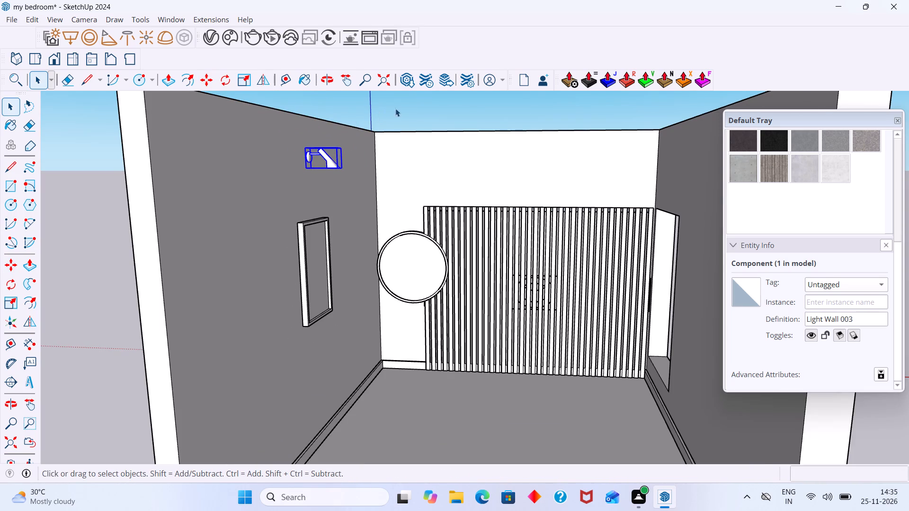
{"action": "left_click", "coordinate": [410, 106]}
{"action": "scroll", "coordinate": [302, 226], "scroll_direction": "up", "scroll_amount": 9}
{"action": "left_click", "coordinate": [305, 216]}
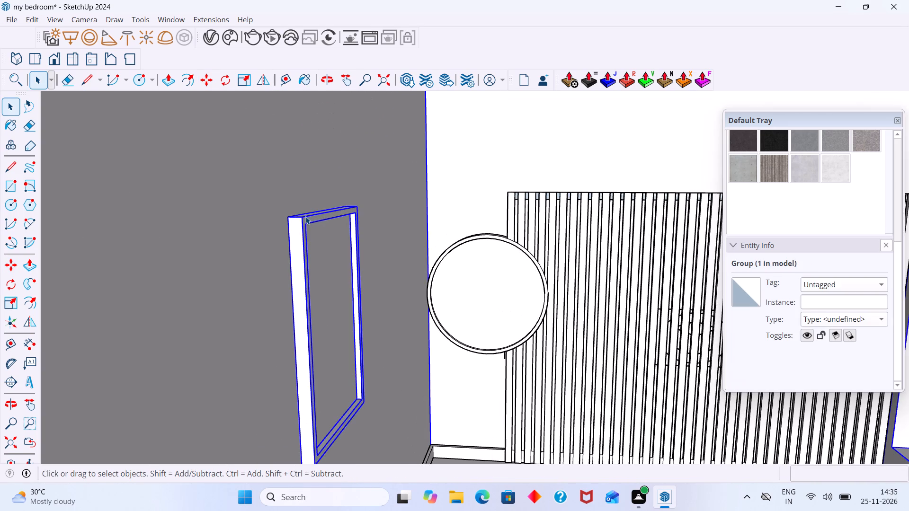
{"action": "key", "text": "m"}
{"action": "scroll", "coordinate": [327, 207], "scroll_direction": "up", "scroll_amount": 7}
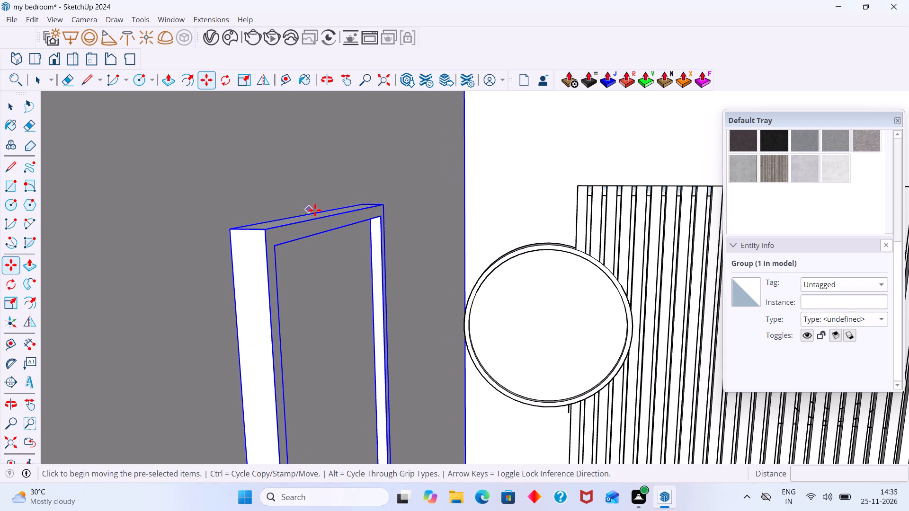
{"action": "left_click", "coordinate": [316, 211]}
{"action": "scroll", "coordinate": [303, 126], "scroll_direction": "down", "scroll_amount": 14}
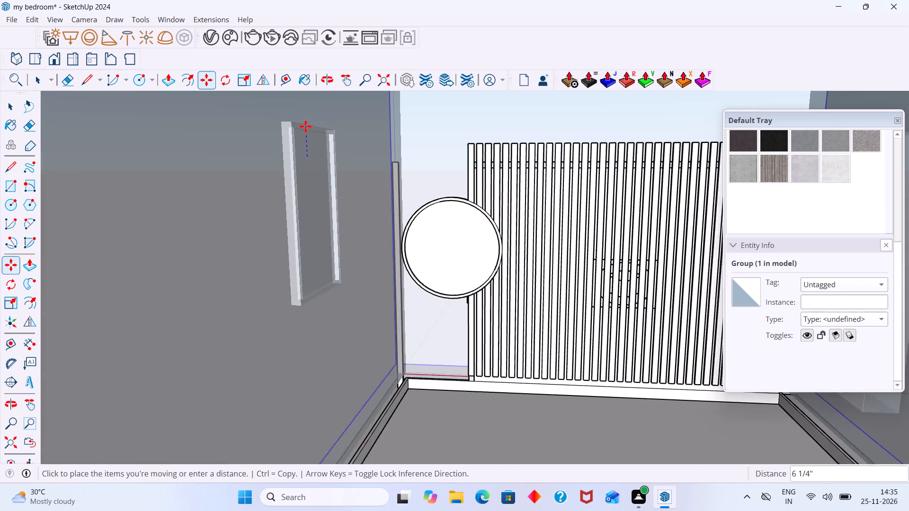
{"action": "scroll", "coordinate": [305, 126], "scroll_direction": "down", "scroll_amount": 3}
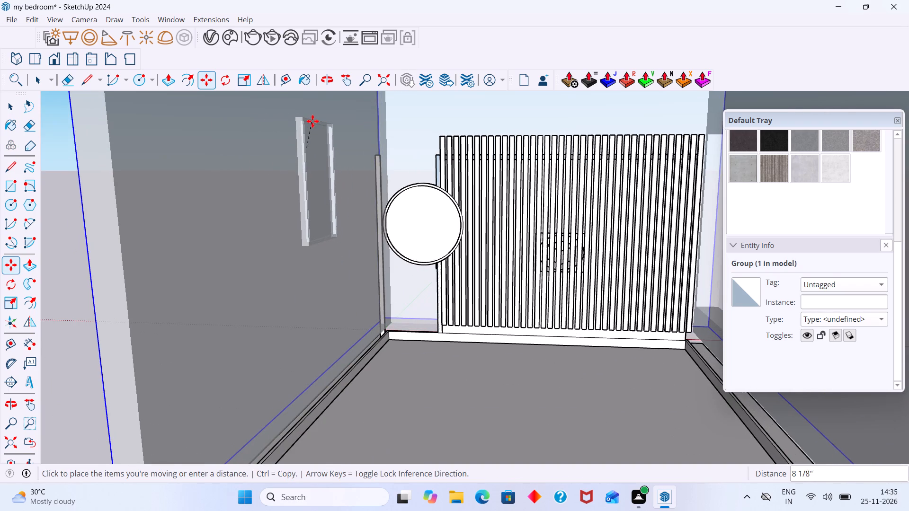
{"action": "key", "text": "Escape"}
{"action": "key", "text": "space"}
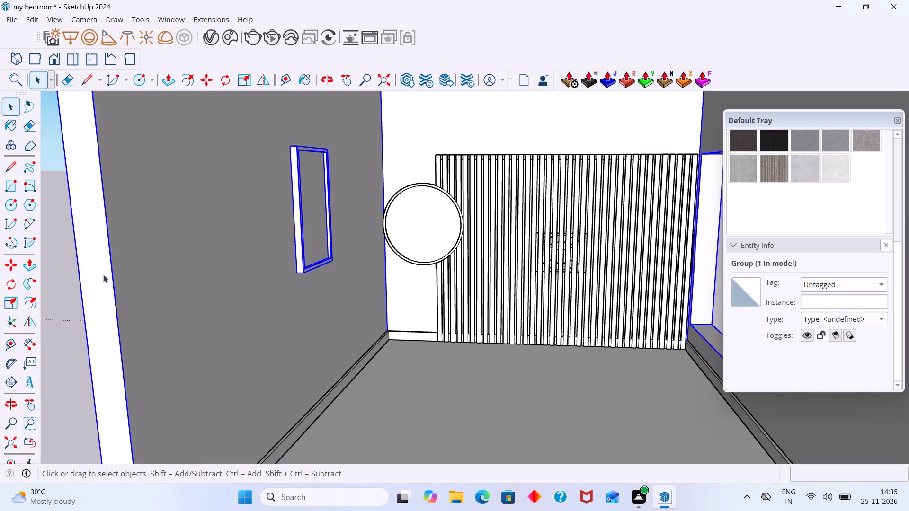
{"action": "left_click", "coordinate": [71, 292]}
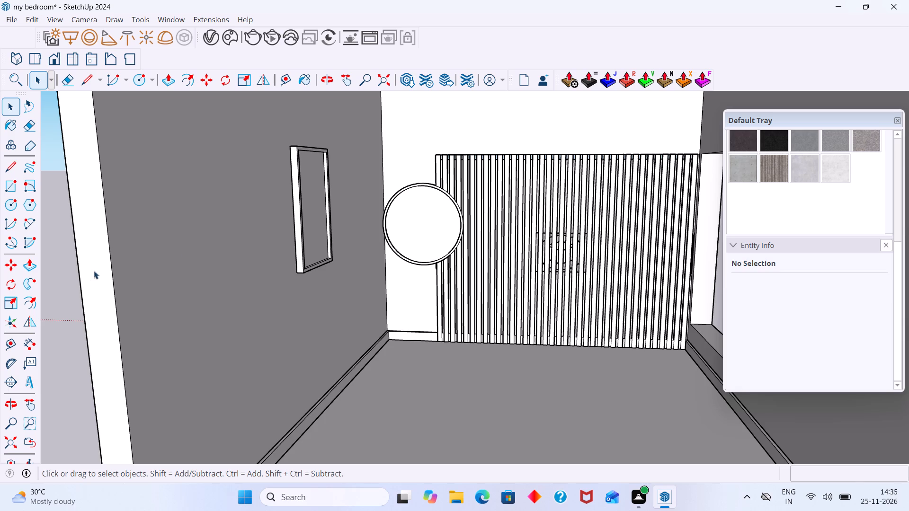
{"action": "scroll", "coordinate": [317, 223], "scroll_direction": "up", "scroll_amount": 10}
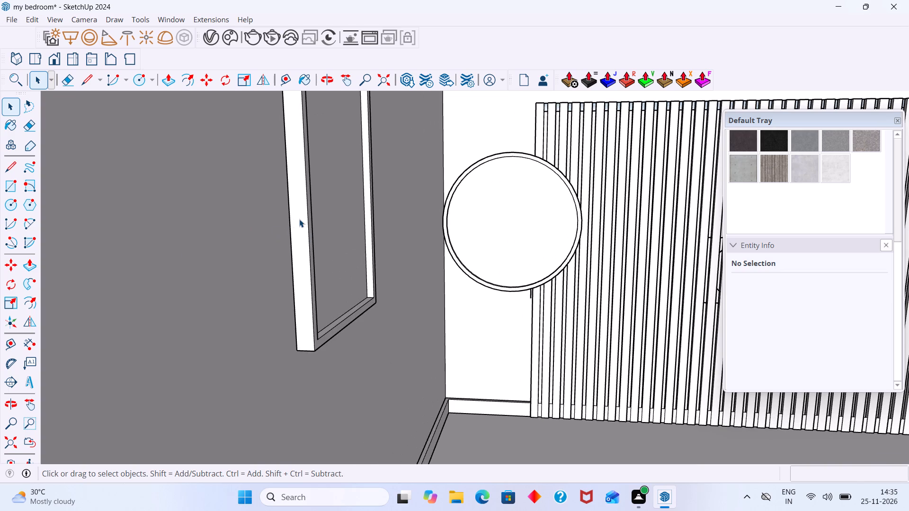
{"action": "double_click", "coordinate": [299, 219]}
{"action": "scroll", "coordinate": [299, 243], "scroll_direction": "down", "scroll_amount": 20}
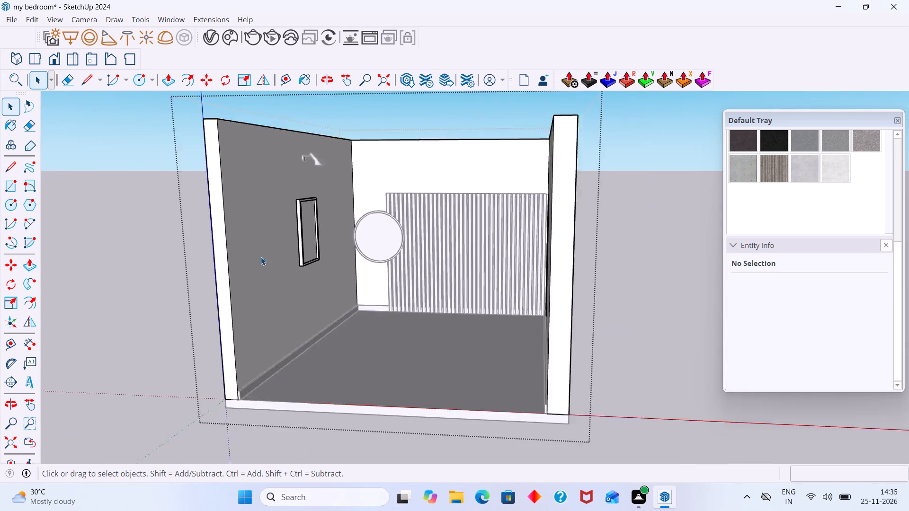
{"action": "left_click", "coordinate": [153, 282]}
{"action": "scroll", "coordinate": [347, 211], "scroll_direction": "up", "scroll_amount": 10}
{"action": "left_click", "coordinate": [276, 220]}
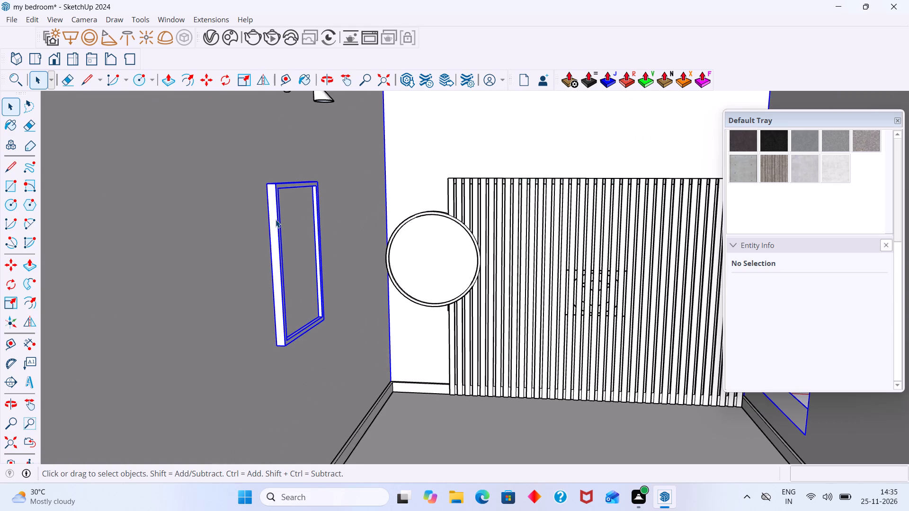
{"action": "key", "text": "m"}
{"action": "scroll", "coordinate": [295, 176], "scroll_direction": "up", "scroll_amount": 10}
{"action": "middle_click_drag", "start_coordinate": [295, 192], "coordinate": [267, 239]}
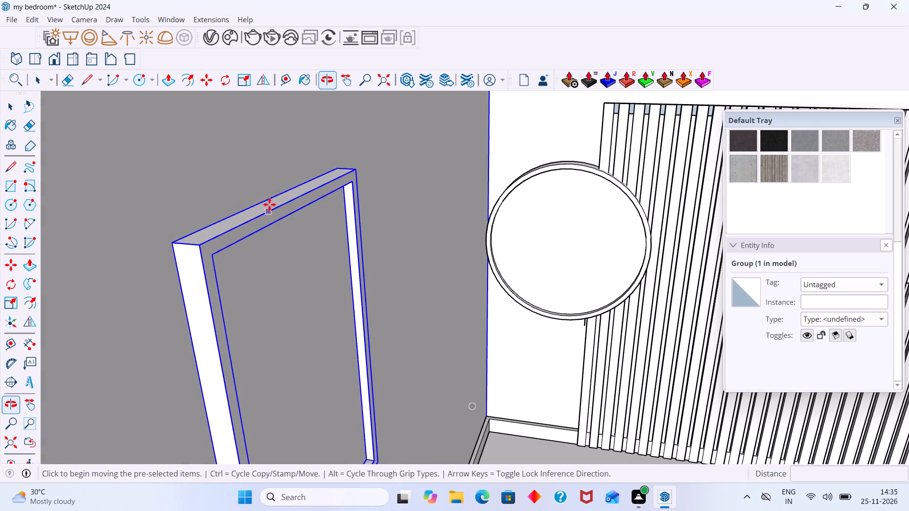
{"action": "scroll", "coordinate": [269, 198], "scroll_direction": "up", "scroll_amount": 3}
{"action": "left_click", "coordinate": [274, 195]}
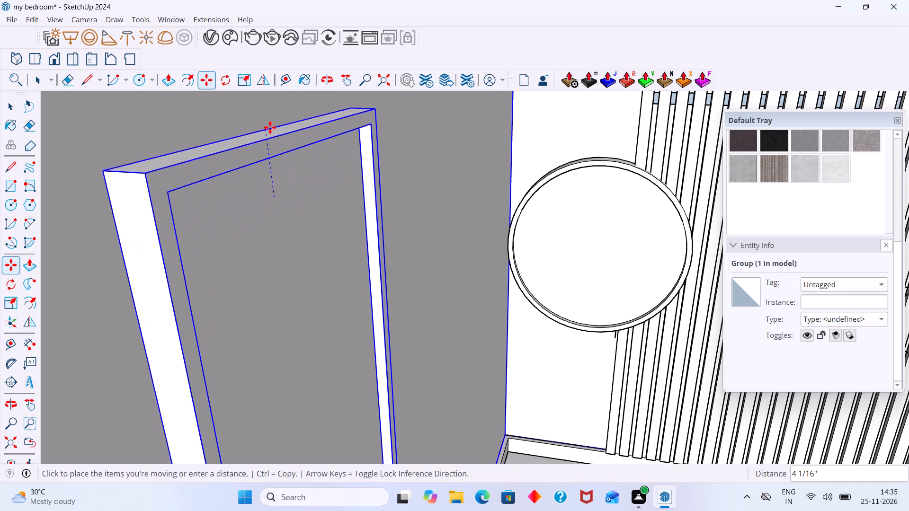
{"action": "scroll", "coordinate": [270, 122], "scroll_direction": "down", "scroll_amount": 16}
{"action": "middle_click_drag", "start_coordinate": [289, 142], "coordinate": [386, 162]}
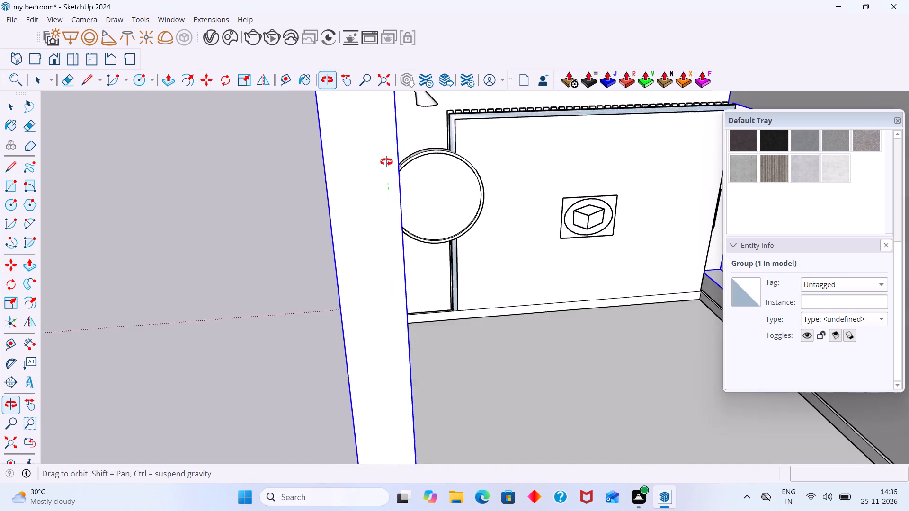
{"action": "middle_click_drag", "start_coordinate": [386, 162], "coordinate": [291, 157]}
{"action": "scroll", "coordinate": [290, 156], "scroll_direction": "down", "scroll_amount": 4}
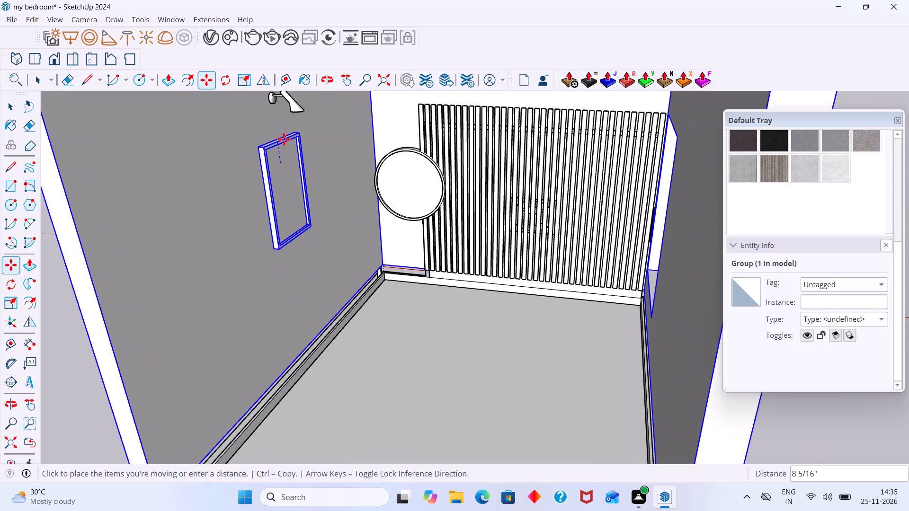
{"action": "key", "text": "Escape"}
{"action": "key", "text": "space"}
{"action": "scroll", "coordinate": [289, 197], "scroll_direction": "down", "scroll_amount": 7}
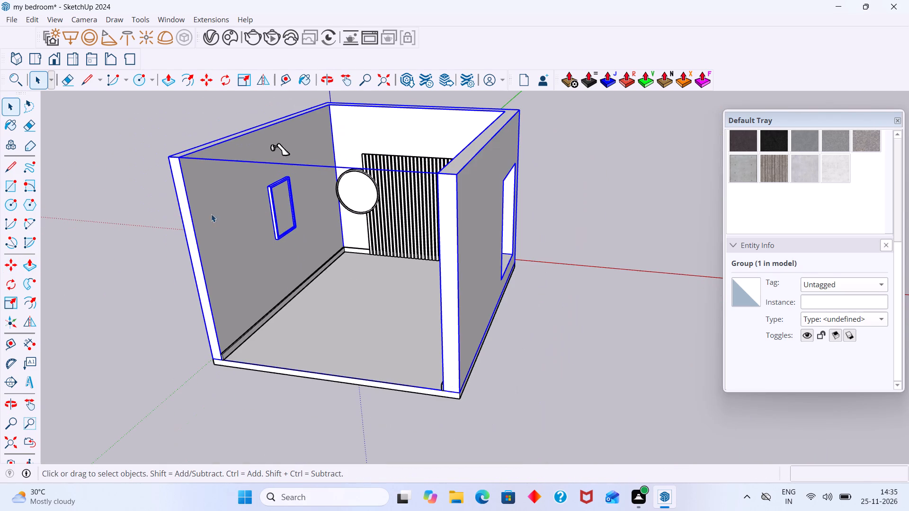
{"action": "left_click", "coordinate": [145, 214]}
Open the walls group and move the rectangular frame up about 12" along the blue axis, below the wall light.
{"action": "scroll", "coordinate": [281, 187], "scroll_direction": "up", "scroll_amount": 11}
{"action": "double_click", "coordinate": [272, 179]}
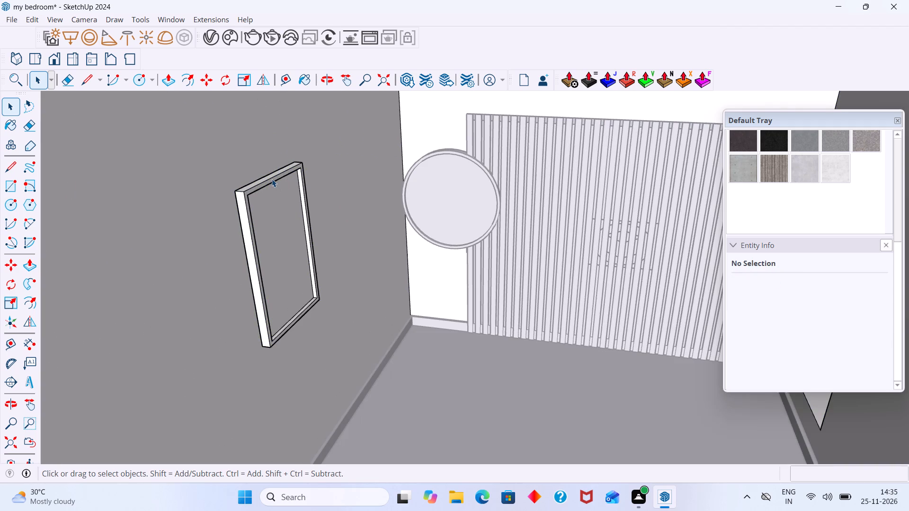
{"action": "left_click", "coordinate": [272, 179]}
{"action": "scroll", "coordinate": [275, 176], "scroll_direction": "down", "scroll_amount": 12}
{"action": "middle_click_drag", "start_coordinate": [275, 191], "coordinate": [268, 187]}
{"action": "key", "text": "m"}
{"action": "scroll", "coordinate": [339, 187], "scroll_direction": "up", "scroll_amount": 9}
{"action": "scroll", "coordinate": [243, 167], "scroll_direction": "up", "scroll_amount": 4}
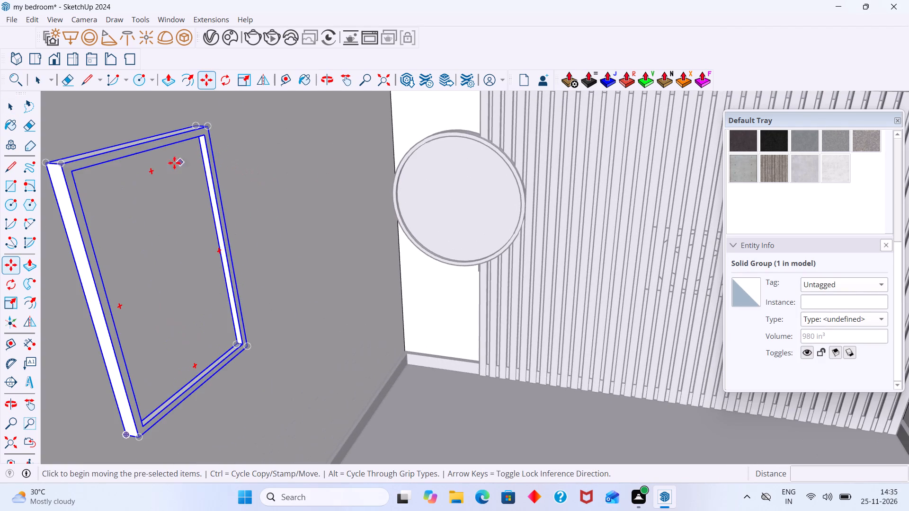
{"action": "scroll", "coordinate": [252, 148], "scroll_direction": "down", "scroll_amount": 8}
{"action": "middle_click_drag", "start_coordinate": [296, 196], "coordinate": [510, 282], "text": "shift"}
{"action": "scroll", "coordinate": [494, 264], "scroll_direction": "up", "scroll_amount": 7}
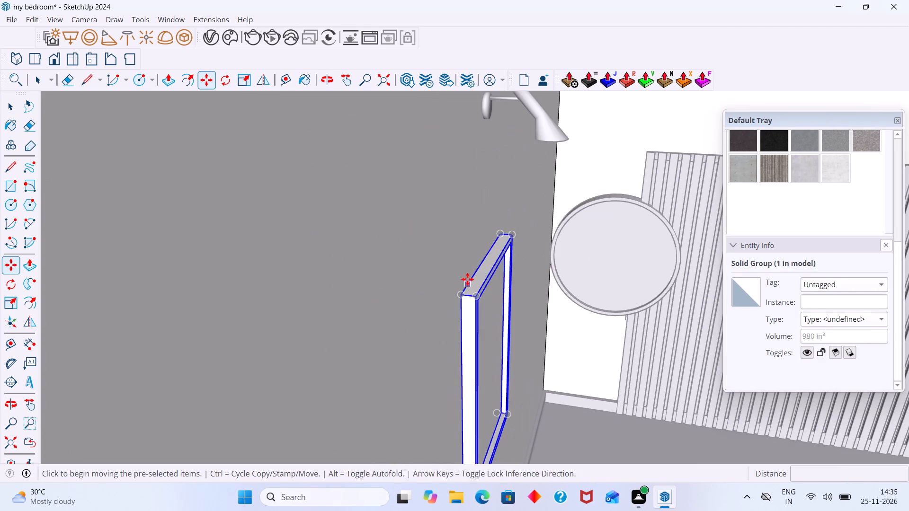
{"action": "left_click", "coordinate": [483, 259]}
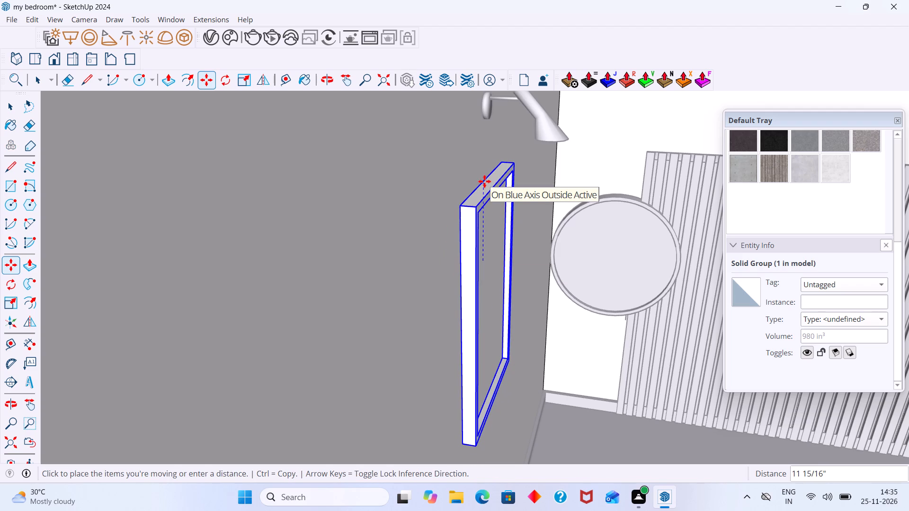
{"action": "left_click", "coordinate": [484, 184]}
{"action": "key", "text": "space"}
{"action": "scroll", "coordinate": [479, 227], "scroll_direction": "down", "scroll_amount": 3}
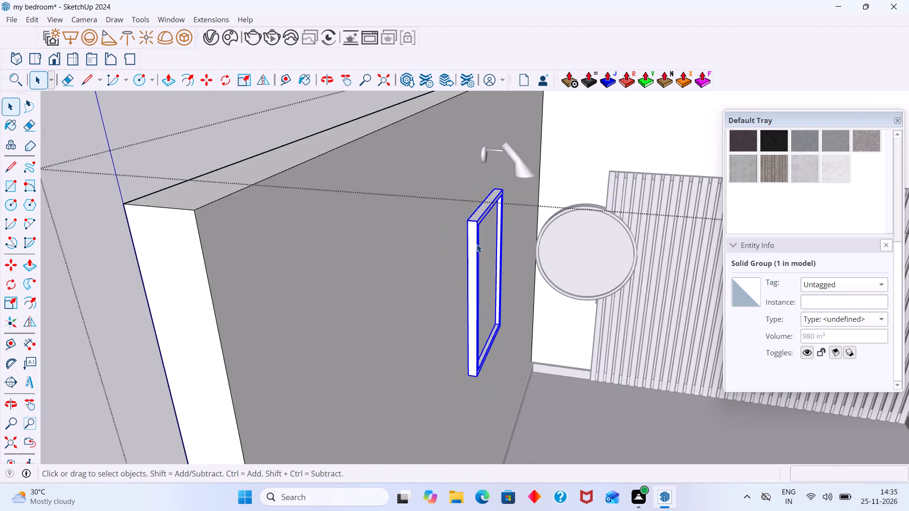
{"action": "scroll", "coordinate": [477, 244], "scroll_direction": "down", "scroll_amount": 13}
{"action": "left_click", "coordinate": [360, 218]}
Examine the placement of the frame and wall light on the side wall, up close and within the whole room.
{"action": "middle_click_drag", "start_coordinate": [419, 215], "coordinate": [324, 214]}
{"action": "scroll", "coordinate": [463, 203], "scroll_direction": "up", "scroll_amount": 7}
{"action": "middle_click_drag", "start_coordinate": [427, 218], "coordinate": [380, 185]}
{"action": "scroll", "coordinate": [347, 174], "scroll_direction": "up", "scroll_amount": 1}
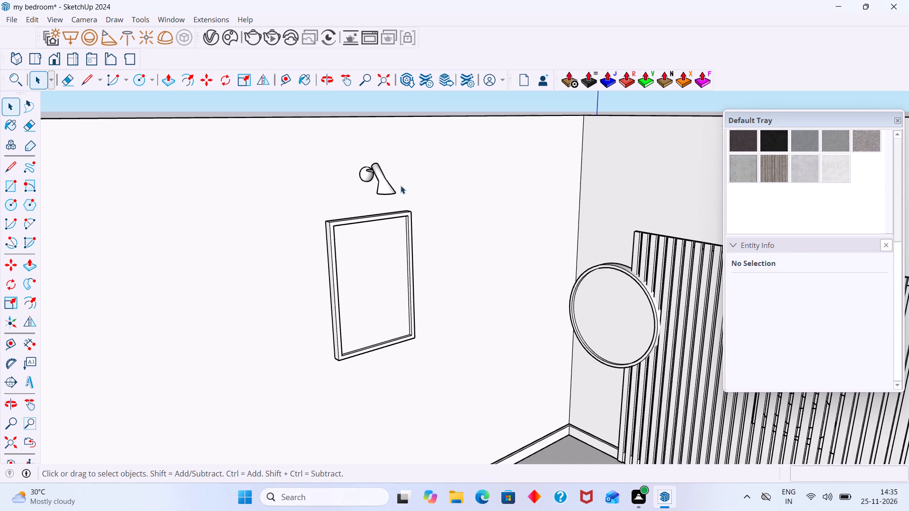
{"action": "middle_click_drag", "start_coordinate": [398, 192], "coordinate": [325, 215]}
{"action": "scroll", "coordinate": [340, 237], "scroll_direction": "up", "scroll_amount": 9}
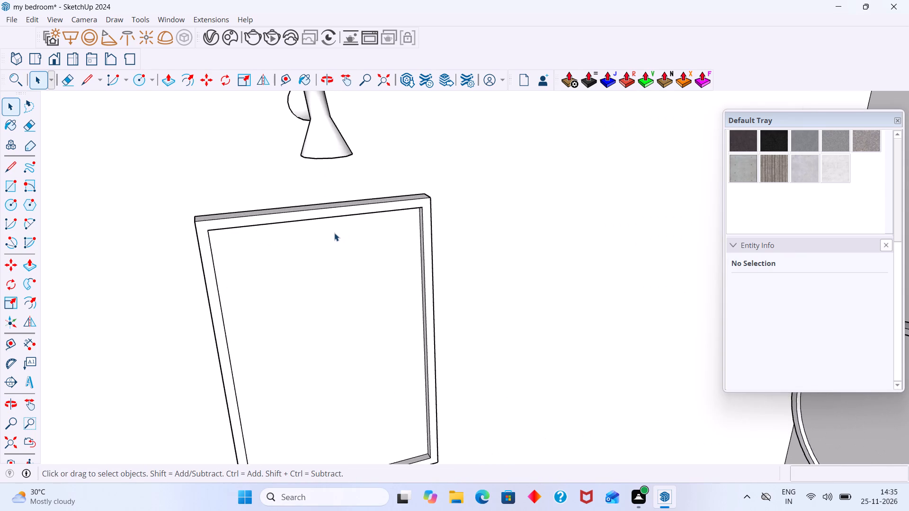
{"action": "scroll", "coordinate": [334, 232], "scroll_direction": "down", "scroll_amount": 3}
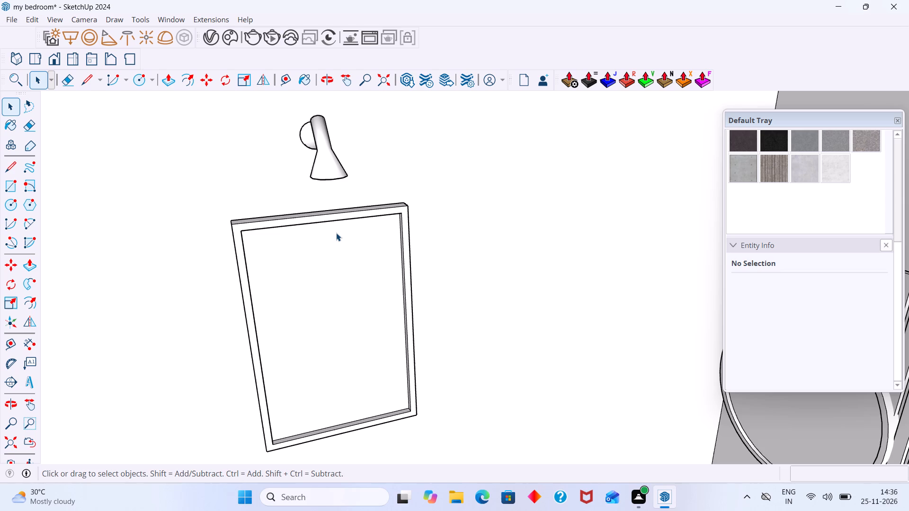
{"action": "left_click", "coordinate": [339, 226]}
{"action": "scroll", "coordinate": [339, 226], "scroll_direction": "down", "scroll_amount": 8}
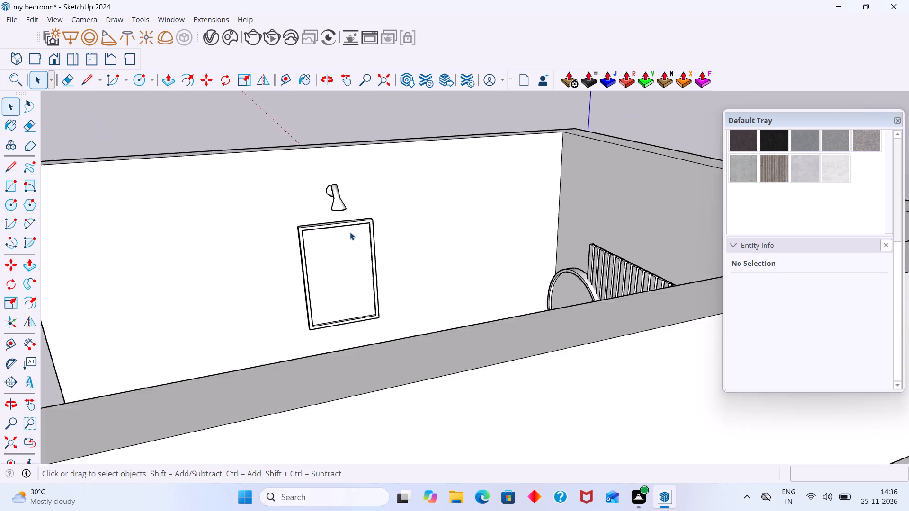
{"action": "scroll", "coordinate": [350, 232], "scroll_direction": "down", "scroll_amount": 10}
{"action": "middle_click_drag", "start_coordinate": [371, 250], "coordinate": [732, 289]}
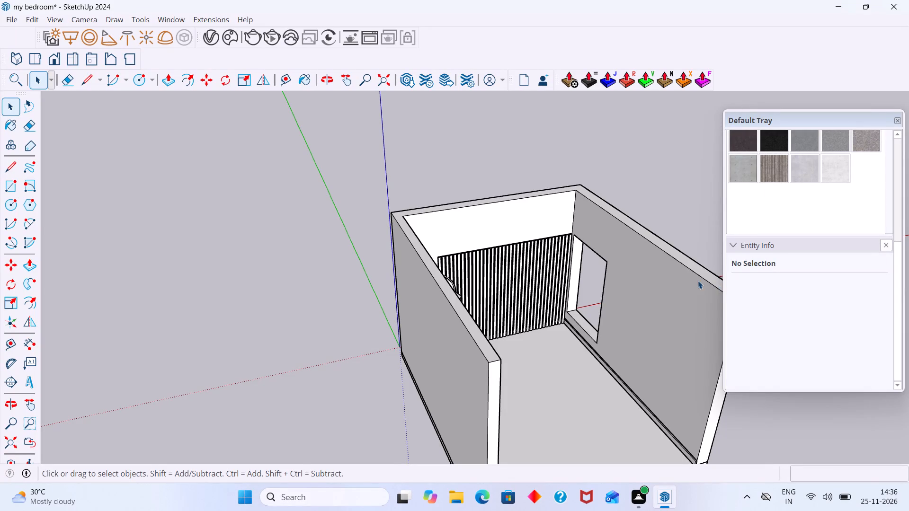
{"action": "scroll", "coordinate": [651, 290], "scroll_direction": "up", "scroll_amount": 2}
{"action": "middle_click_drag", "start_coordinate": [619, 296], "coordinate": [410, 290]}
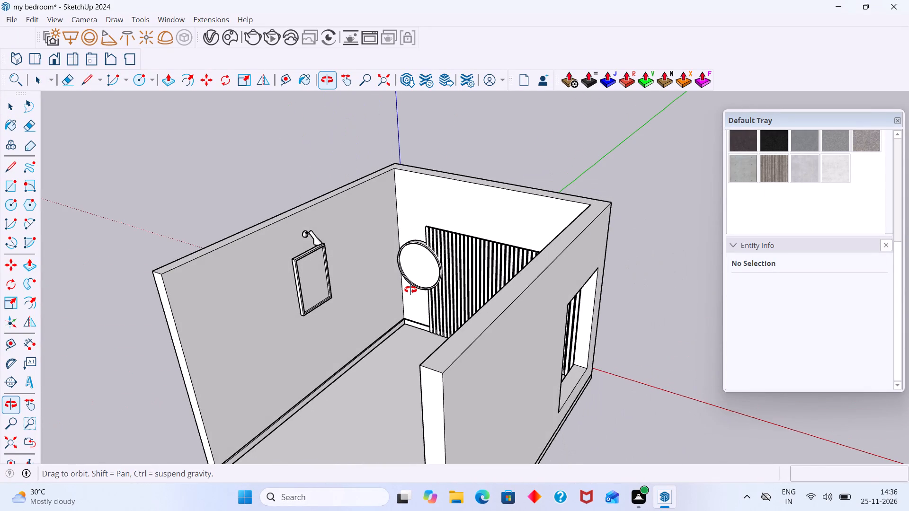
{"action": "middle_click_drag", "start_coordinate": [410, 290], "coordinate": [410, 288]}
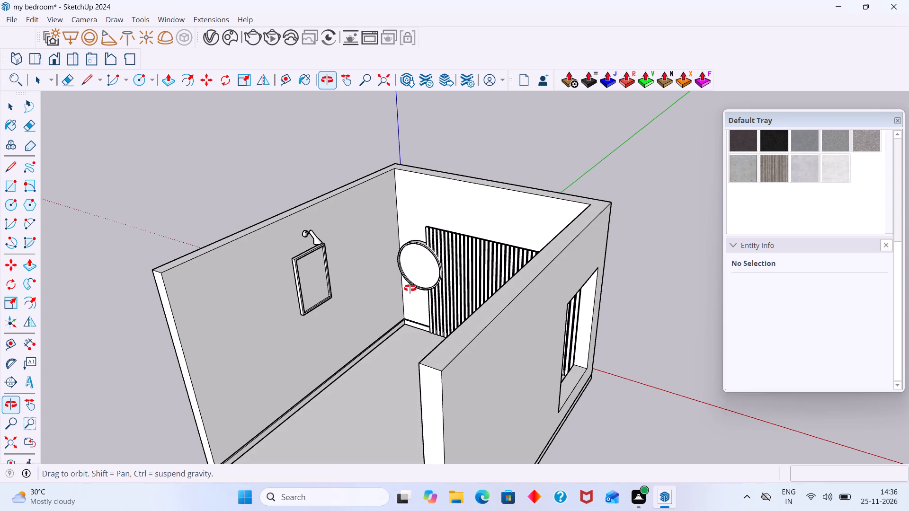
{"action": "middle_click_drag", "start_coordinate": [410, 288], "coordinate": [410, 287]}
{"action": "scroll", "coordinate": [410, 287], "scroll_direction": "up", "scroll_amount": 1}
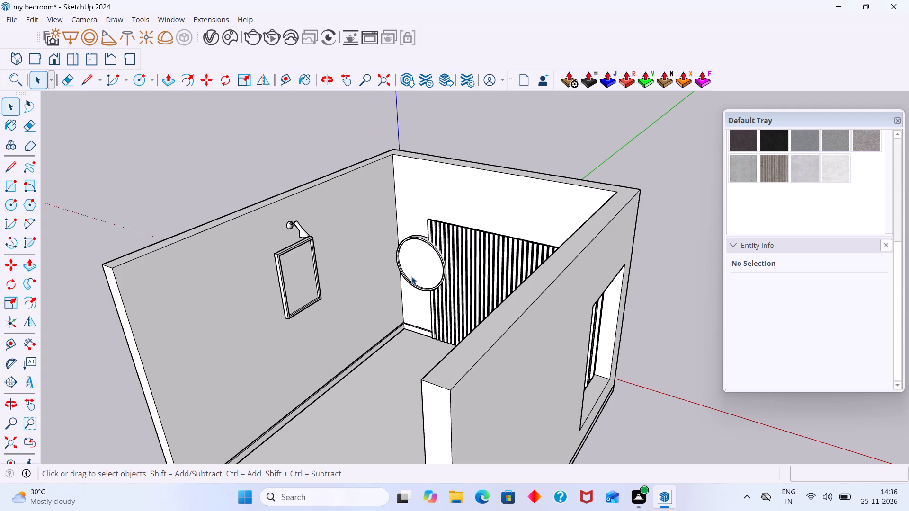
{"action": "scroll", "coordinate": [394, 264], "scroll_direction": "down", "scroll_amount": 20}
{"action": "scroll", "coordinate": [394, 264], "scroll_direction": "down", "scroll_amount": 9}
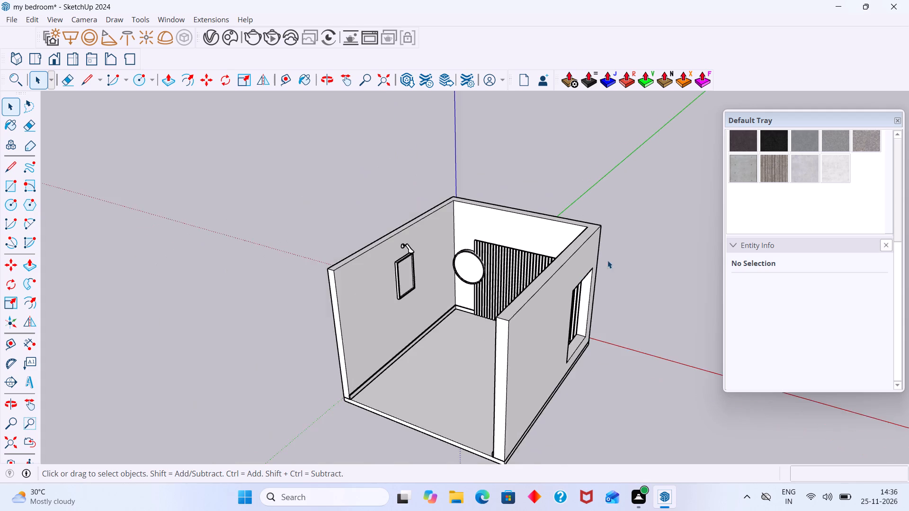
Examine the whole room from several angles, checking the layout of the frame, wall light, round disc and slatted panel.
{"action": "scroll", "coordinate": [618, 257], "scroll_direction": "down", "scroll_amount": 3}
{"action": "middle_click_drag", "start_coordinate": [596, 276], "coordinate": [648, 274]}
{"action": "middle_click_drag", "start_coordinate": [621, 270], "coordinate": [208, 240]}
{"action": "scroll", "coordinate": [372, 235], "scroll_direction": "down", "scroll_amount": 20}
{"action": "scroll", "coordinate": [372, 235], "scroll_direction": "down", "scroll_amount": 5}
{"action": "middle_click_drag", "start_coordinate": [547, 229], "coordinate": [519, 330]}
{"action": "scroll", "coordinate": [517, 323], "scroll_direction": "down", "scroll_amount": 4}
{"action": "scroll", "coordinate": [440, 347], "scroll_direction": "up", "scroll_amount": 7}
{"action": "middle_click_drag", "start_coordinate": [416, 348], "coordinate": [432, 307], "text": "shift"}
{"action": "scroll", "coordinate": [433, 306], "scroll_direction": "up", "scroll_amount": 8}
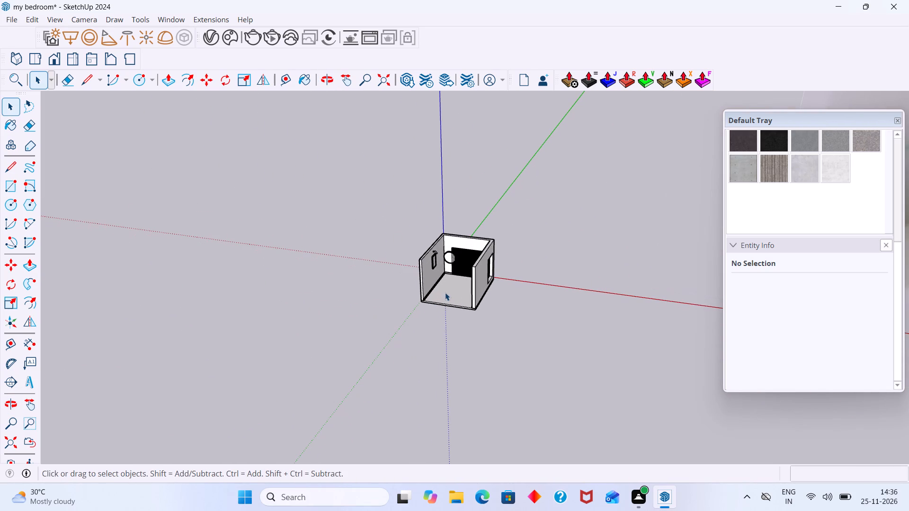
{"action": "scroll", "coordinate": [447, 283], "scroll_direction": "up", "scroll_amount": 3}
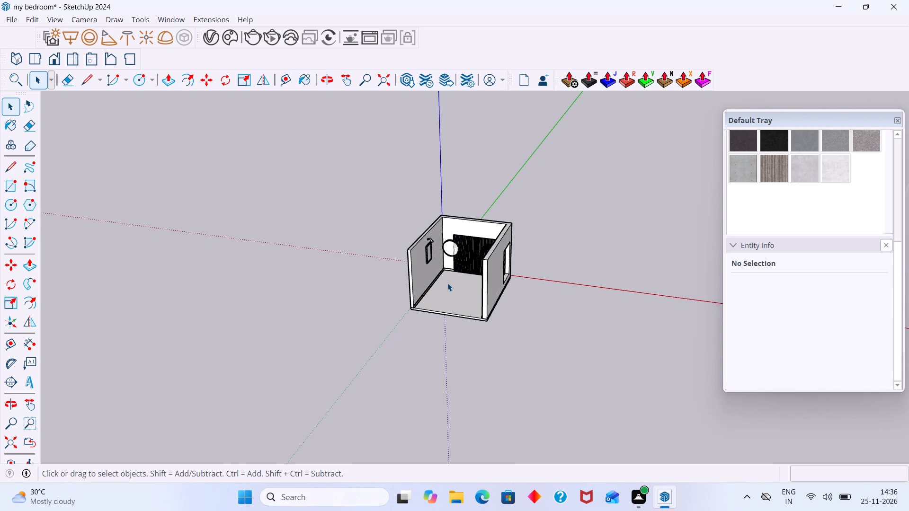
{"action": "scroll", "coordinate": [447, 283], "scroll_direction": "up", "scroll_amount": 9}
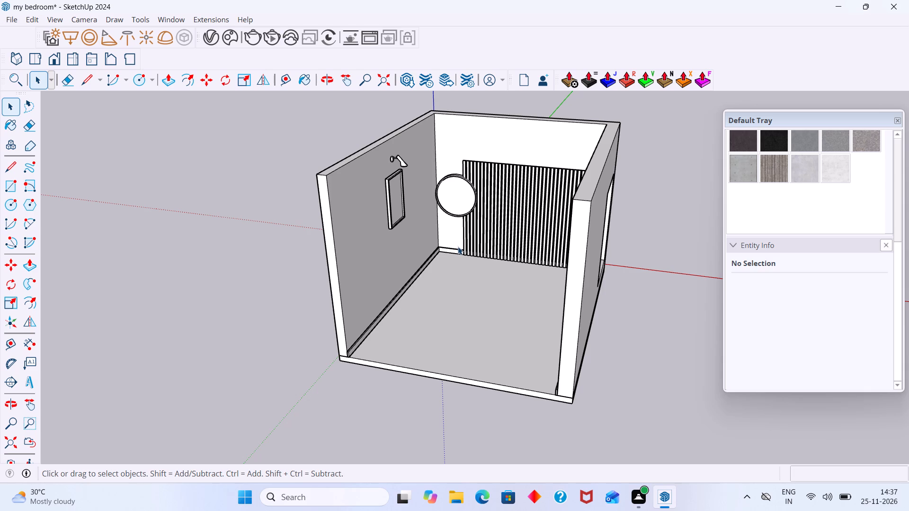
Place a vertical guide line on the back wall, 3' from its corner with the side wall that carries the wall light.
{"action": "middle_click_drag", "start_coordinate": [463, 254], "coordinate": [497, 240]}
{"action": "scroll", "coordinate": [494, 234], "scroll_direction": "up", "scroll_amount": 6}
{"action": "middle_click_drag", "start_coordinate": [493, 231], "coordinate": [519, 228]}
{"action": "scroll", "coordinate": [519, 228], "scroll_direction": "down", "scroll_amount": 4}
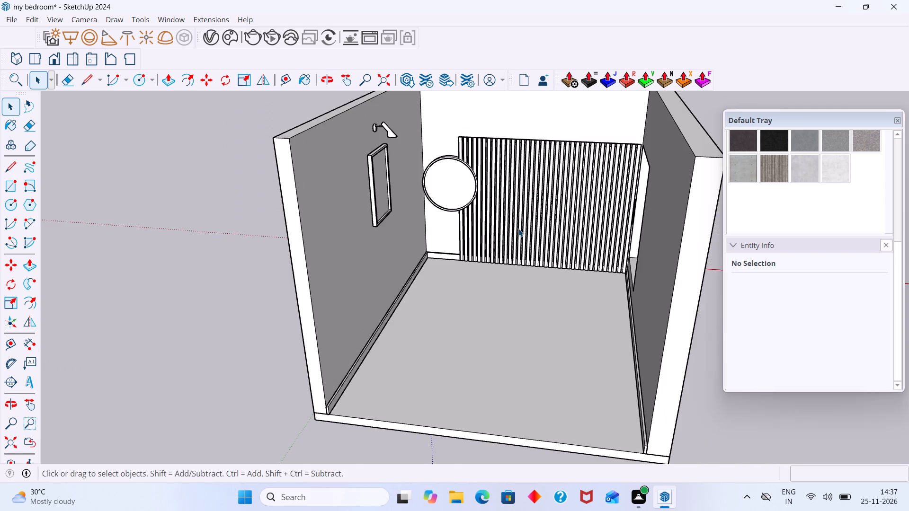
{"action": "middle_click_drag", "start_coordinate": [516, 229], "coordinate": [485, 299], "text": "shift"}
{"action": "middle_click_drag", "start_coordinate": [484, 292], "coordinate": [507, 283]}
{"action": "key", "text": "t"}
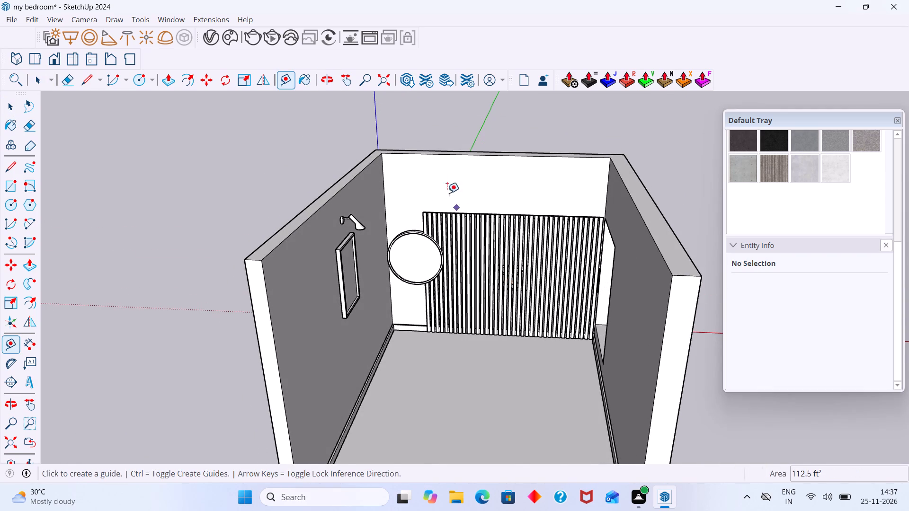
{"action": "scroll", "coordinate": [433, 168], "scroll_direction": "up", "scroll_amount": 7}
{"action": "left_click", "coordinate": [434, 141]}
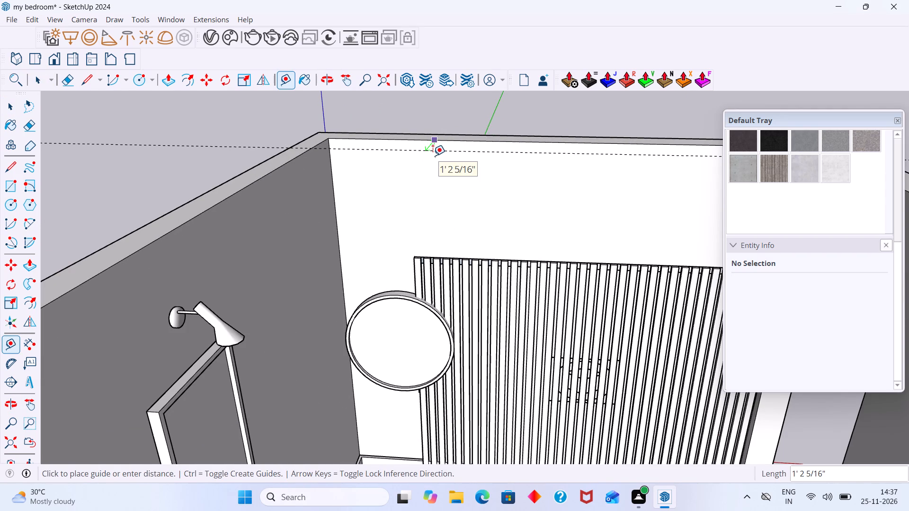
{"action": "key", "text": "Escape"}
{"action": "left_click", "coordinate": [332, 181]}
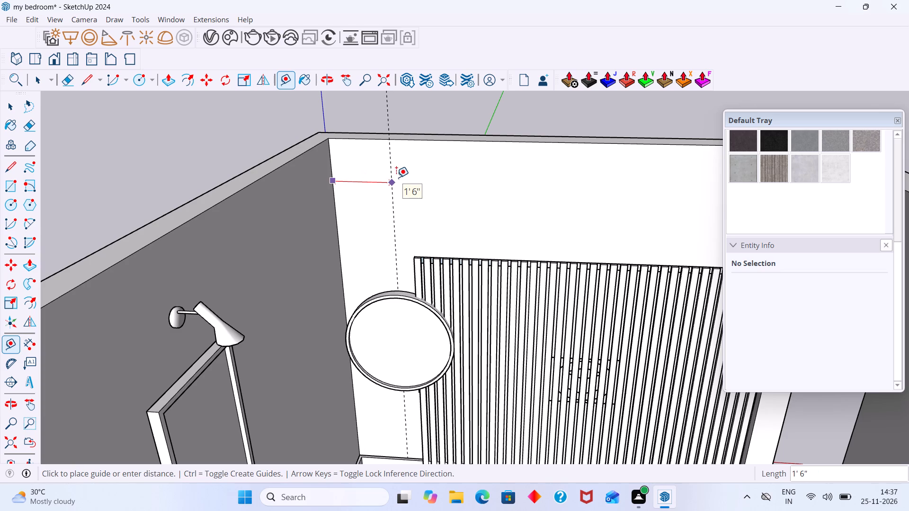
{"action": "key", "text": "3"}
{"action": "key", "text": "apostrophe"}
{"action": "key", "text": "Return"}
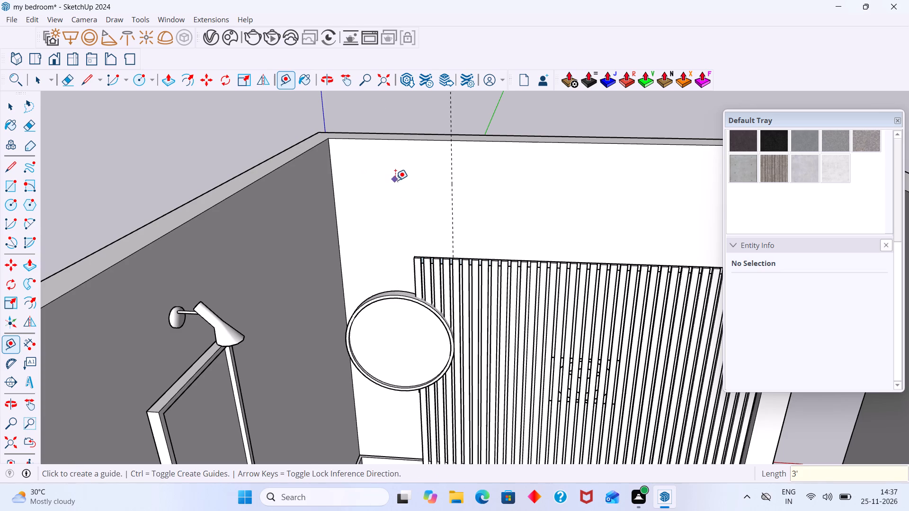
{"action": "key", "text": "space"}
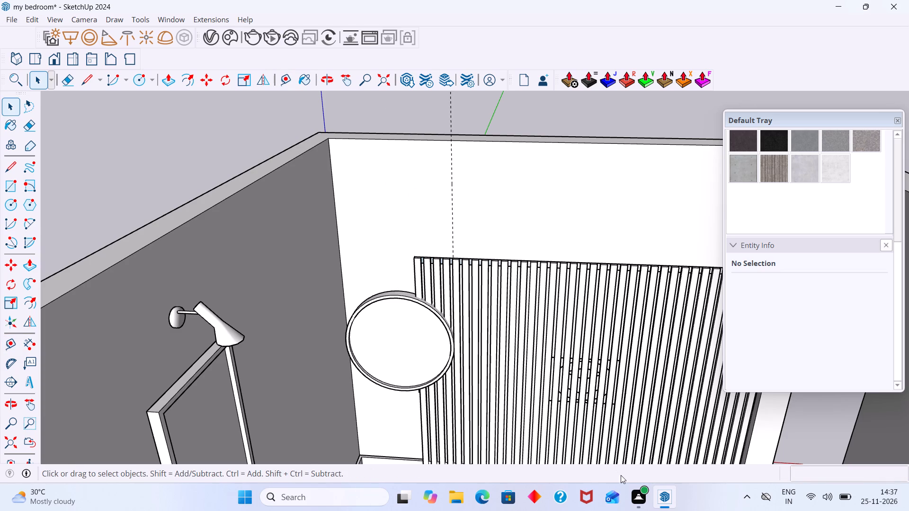
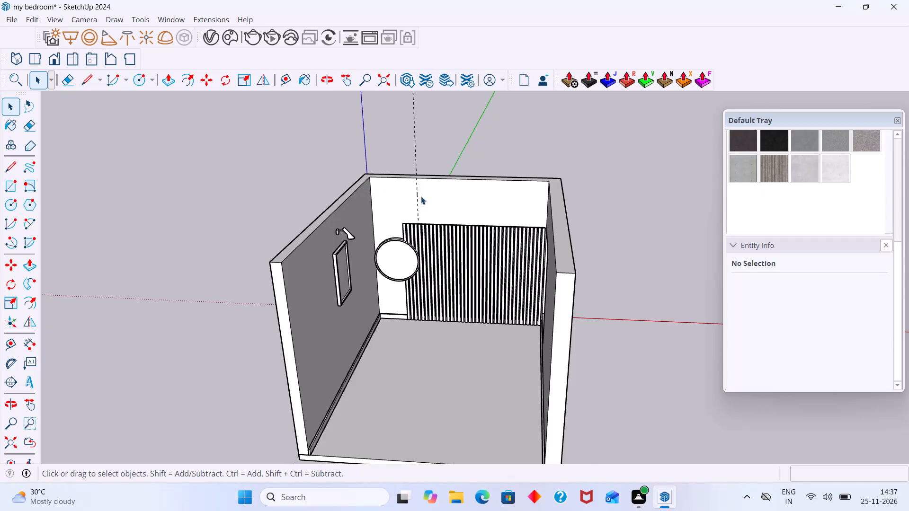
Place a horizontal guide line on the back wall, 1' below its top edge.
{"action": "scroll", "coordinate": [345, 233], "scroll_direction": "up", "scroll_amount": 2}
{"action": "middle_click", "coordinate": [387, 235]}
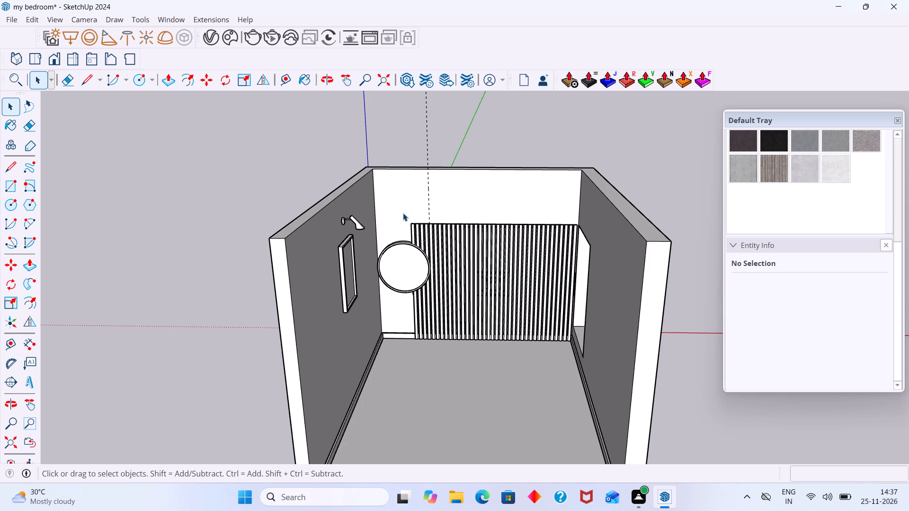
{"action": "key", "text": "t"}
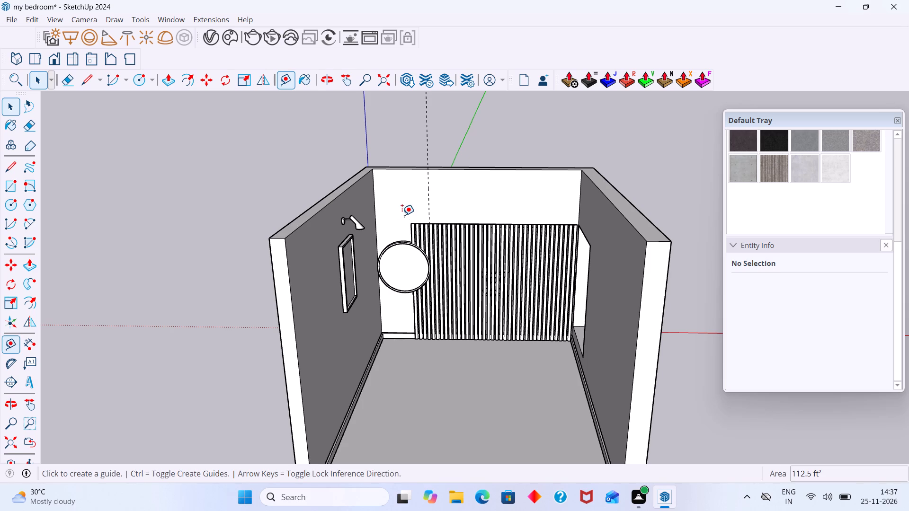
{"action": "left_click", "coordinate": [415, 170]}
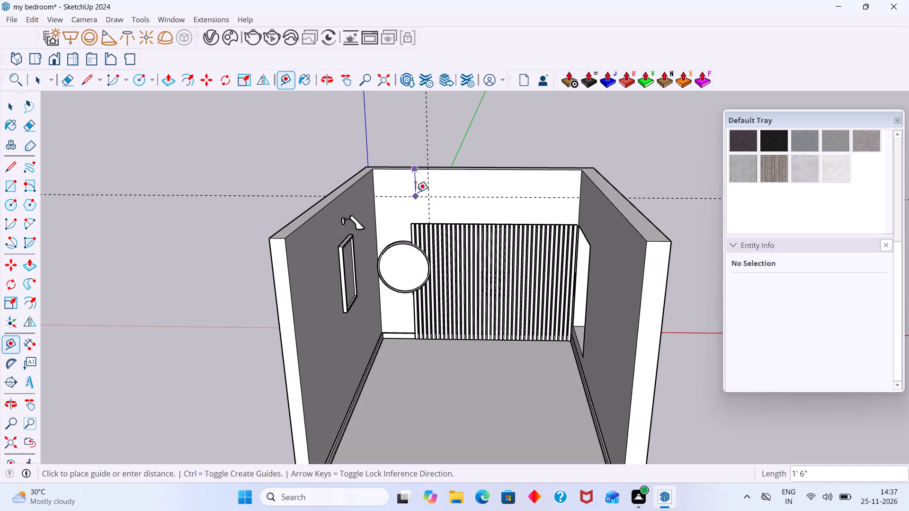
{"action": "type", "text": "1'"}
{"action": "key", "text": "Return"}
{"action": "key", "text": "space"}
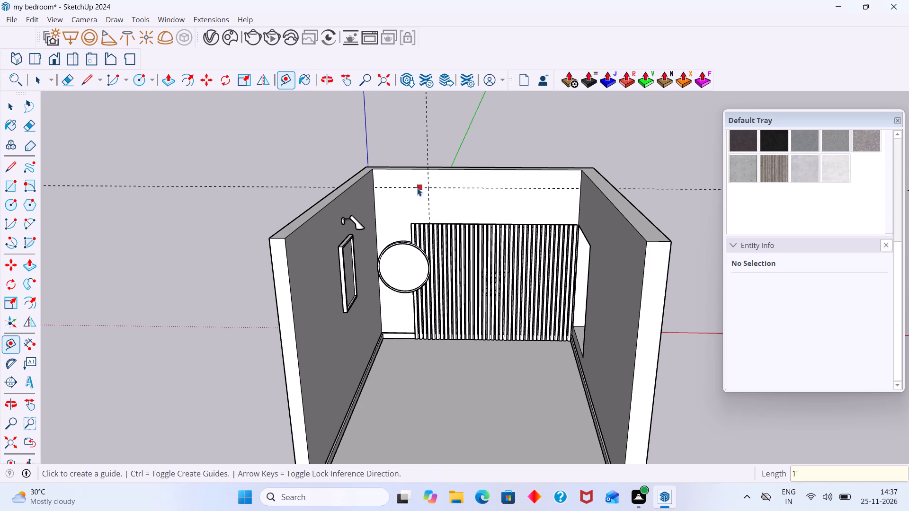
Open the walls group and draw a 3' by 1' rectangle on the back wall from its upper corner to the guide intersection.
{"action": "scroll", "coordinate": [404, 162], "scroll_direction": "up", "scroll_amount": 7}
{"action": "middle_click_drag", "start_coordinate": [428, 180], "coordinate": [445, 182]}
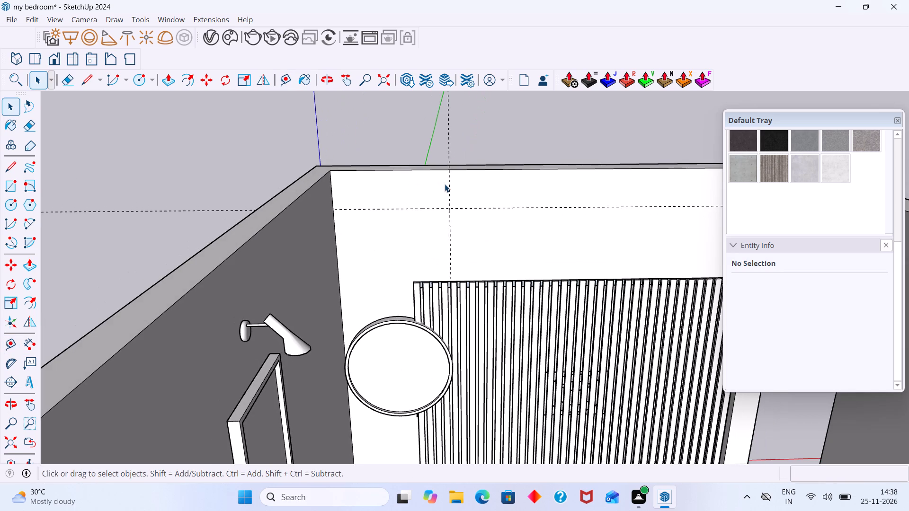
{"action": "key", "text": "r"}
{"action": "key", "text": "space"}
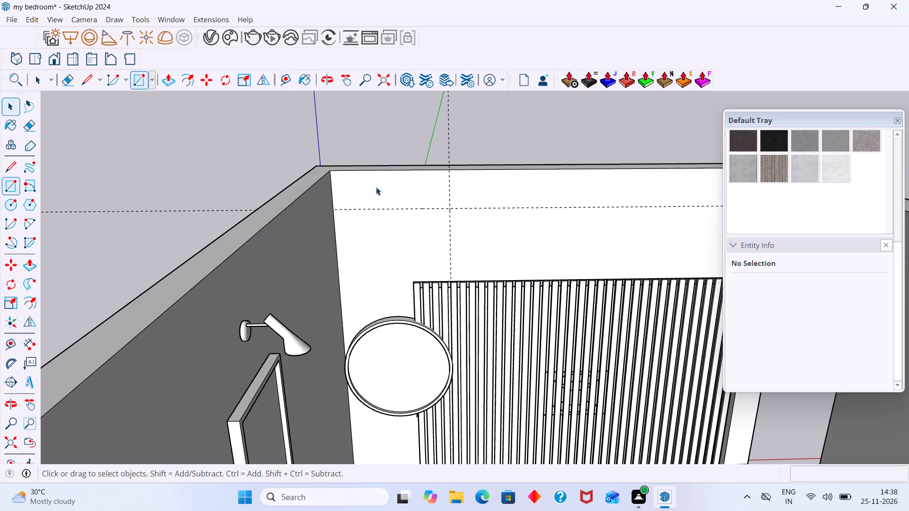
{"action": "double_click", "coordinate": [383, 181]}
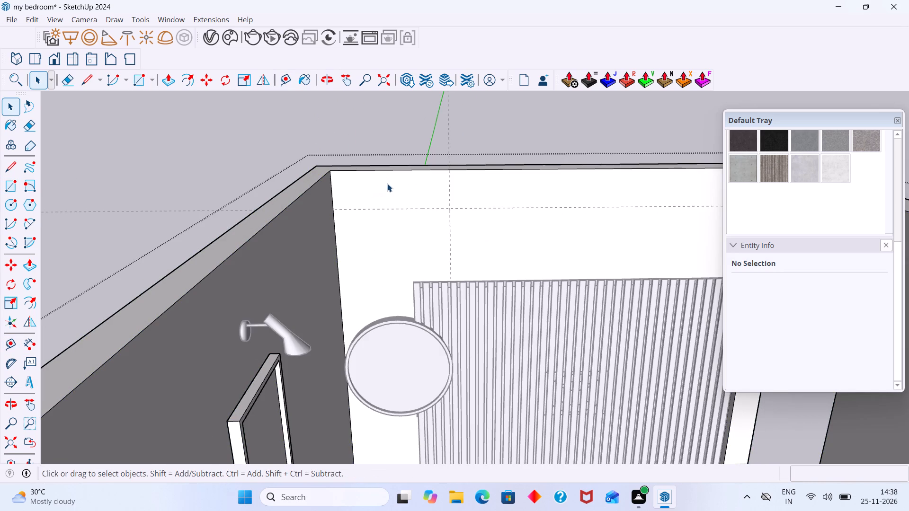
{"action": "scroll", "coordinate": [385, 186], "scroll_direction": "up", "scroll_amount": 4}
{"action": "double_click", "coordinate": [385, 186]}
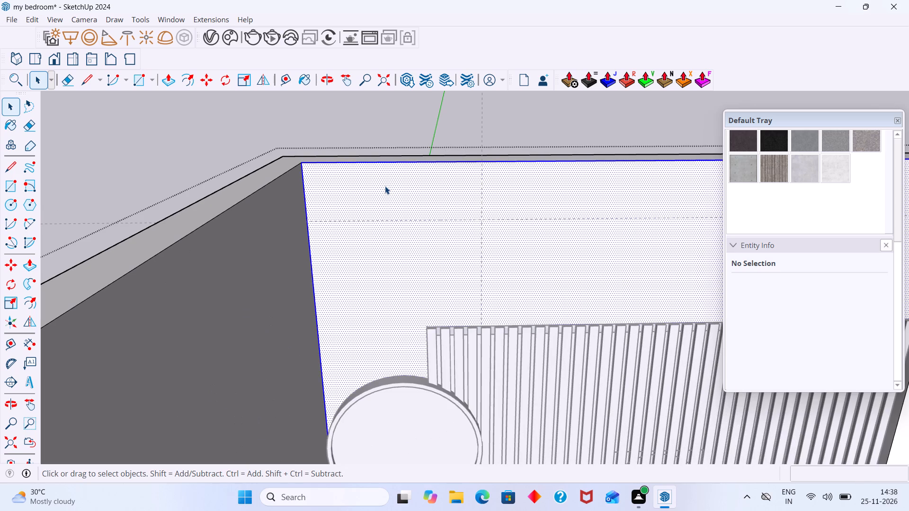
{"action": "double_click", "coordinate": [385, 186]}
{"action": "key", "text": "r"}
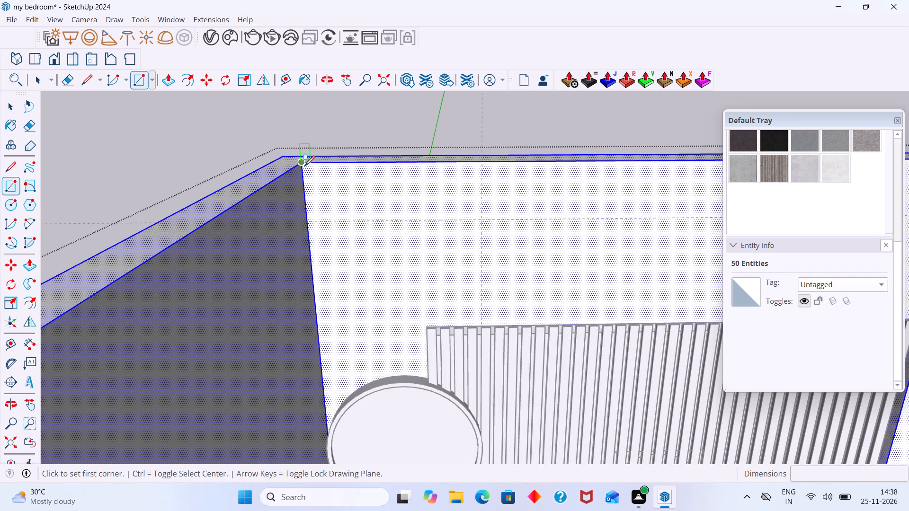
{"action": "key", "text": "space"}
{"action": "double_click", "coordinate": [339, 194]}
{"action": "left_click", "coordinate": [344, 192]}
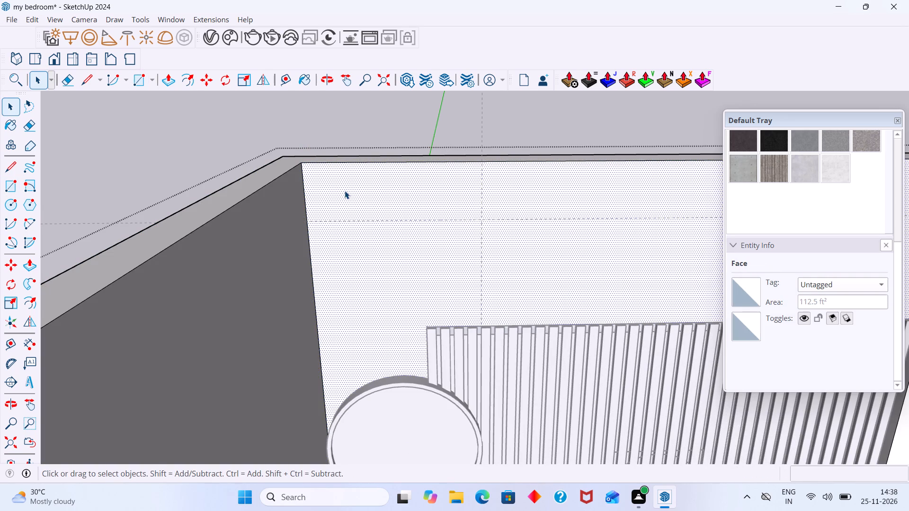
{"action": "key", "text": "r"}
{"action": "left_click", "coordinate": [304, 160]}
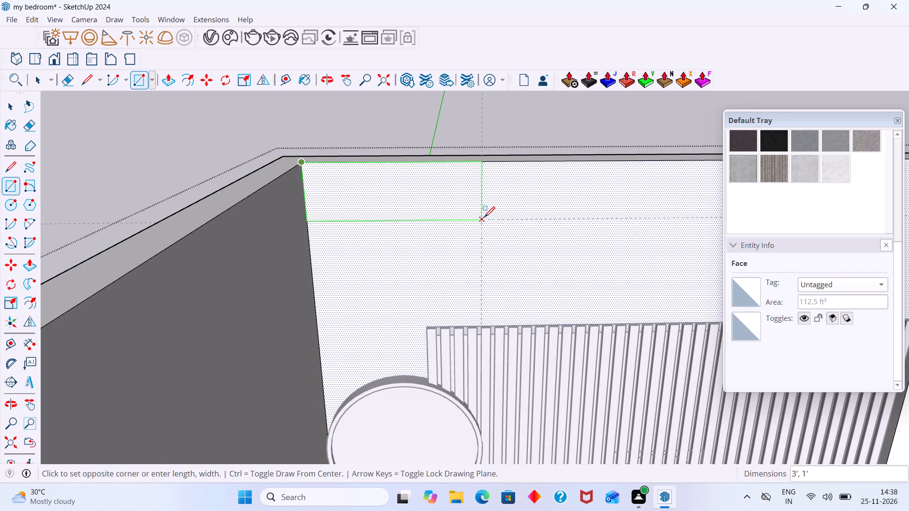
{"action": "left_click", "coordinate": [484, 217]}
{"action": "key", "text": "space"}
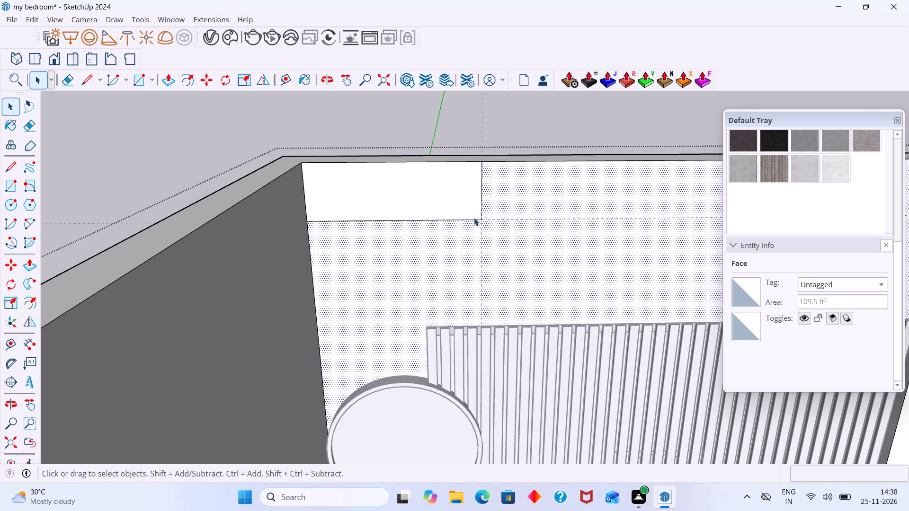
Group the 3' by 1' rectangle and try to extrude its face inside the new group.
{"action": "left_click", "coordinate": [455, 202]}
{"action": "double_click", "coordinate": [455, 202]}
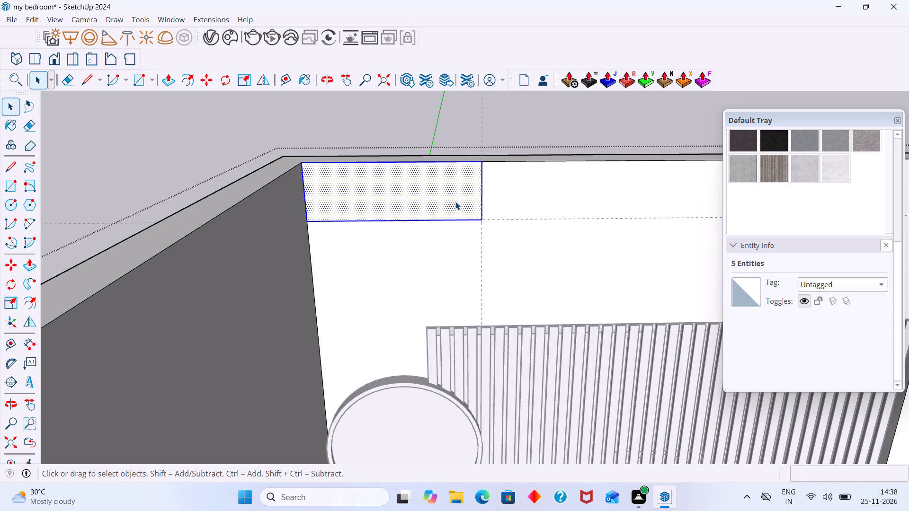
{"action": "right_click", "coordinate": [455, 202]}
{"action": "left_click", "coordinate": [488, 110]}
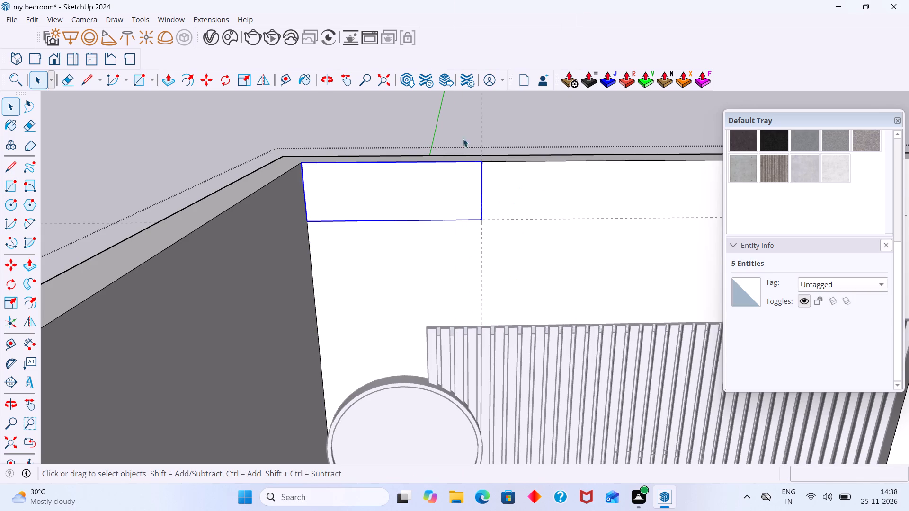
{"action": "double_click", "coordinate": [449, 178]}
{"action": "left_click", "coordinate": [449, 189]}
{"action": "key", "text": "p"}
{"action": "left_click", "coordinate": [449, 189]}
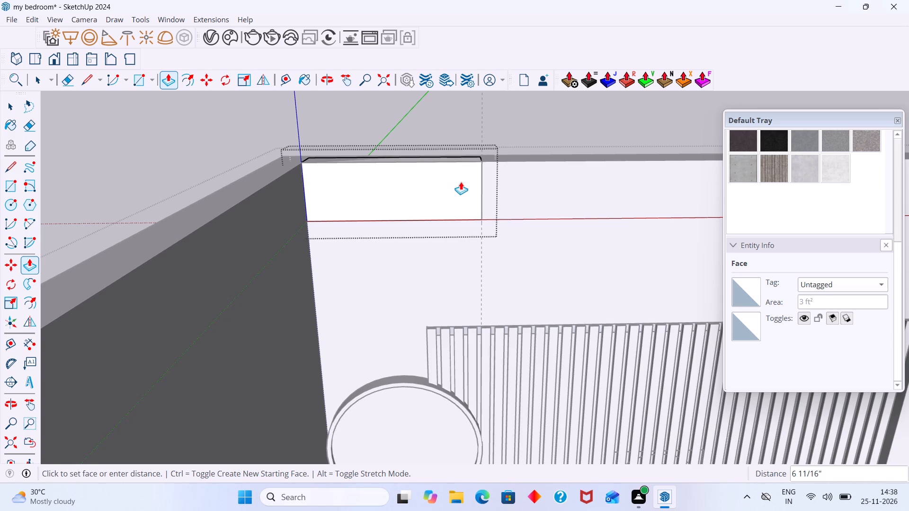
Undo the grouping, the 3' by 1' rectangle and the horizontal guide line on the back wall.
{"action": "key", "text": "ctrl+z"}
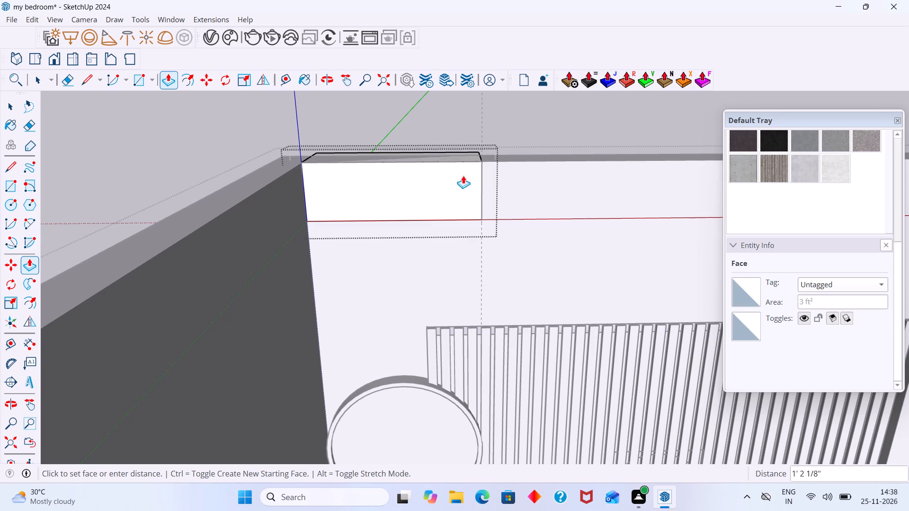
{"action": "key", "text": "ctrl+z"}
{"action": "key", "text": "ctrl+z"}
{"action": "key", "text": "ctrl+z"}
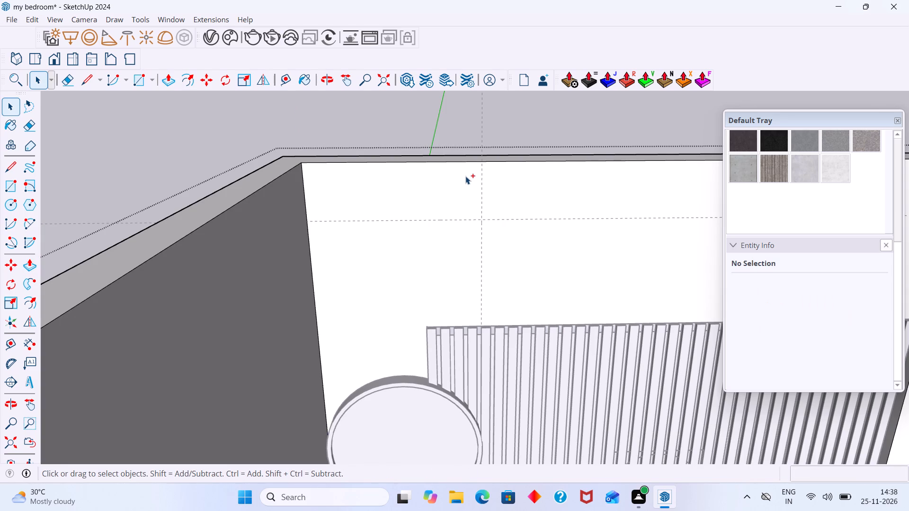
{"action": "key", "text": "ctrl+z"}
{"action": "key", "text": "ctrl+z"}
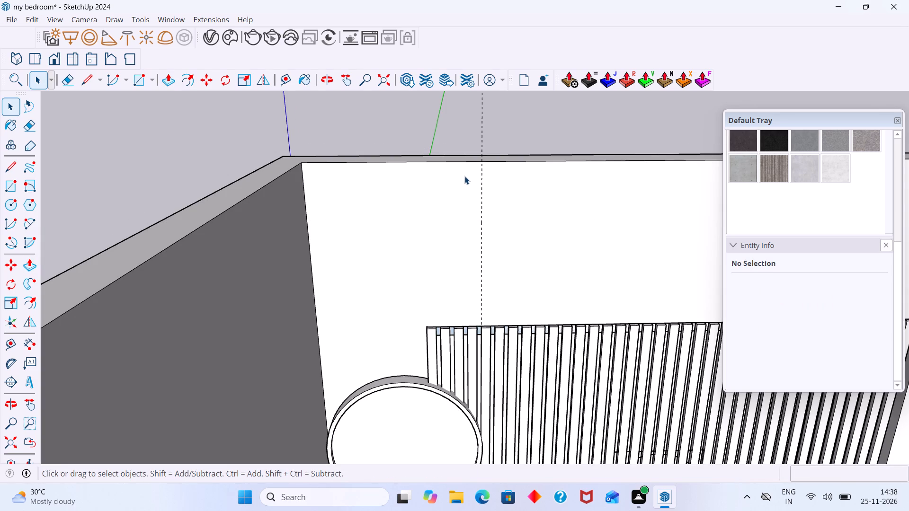
Place a horizontal guide line on the back wall, 8" below its top edge along the blue axis.
{"action": "key", "text": "t"}
{"action": "left_click", "coordinate": [461, 159]}
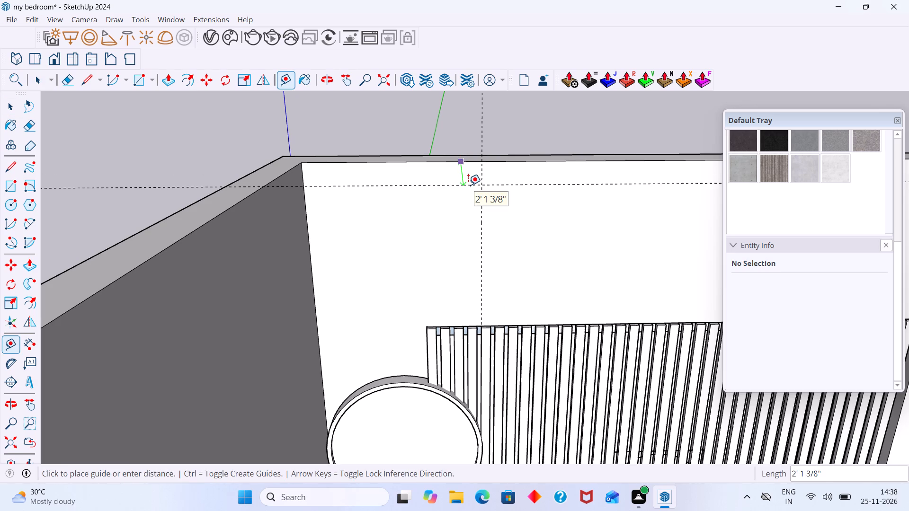
{"action": "key", "text": "Up"}
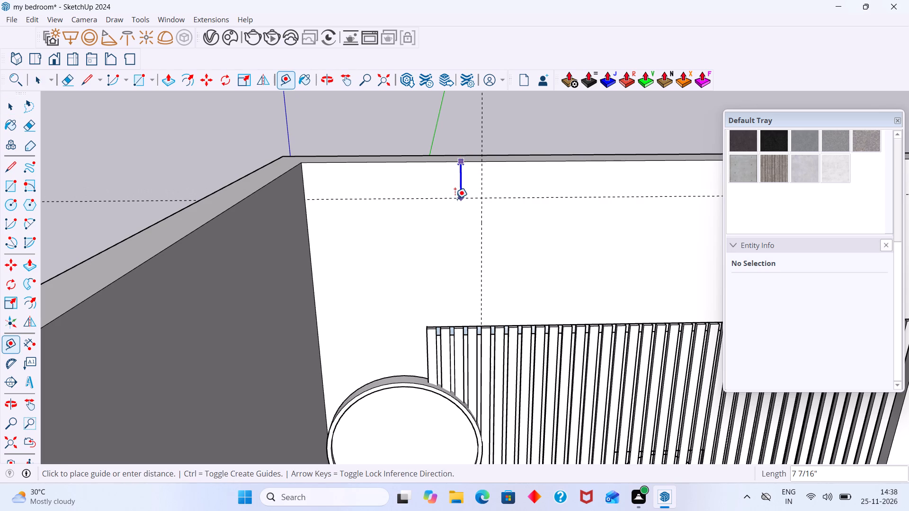
{"action": "type", "text": "8\""}
{"action": "key", "text": "Return"}
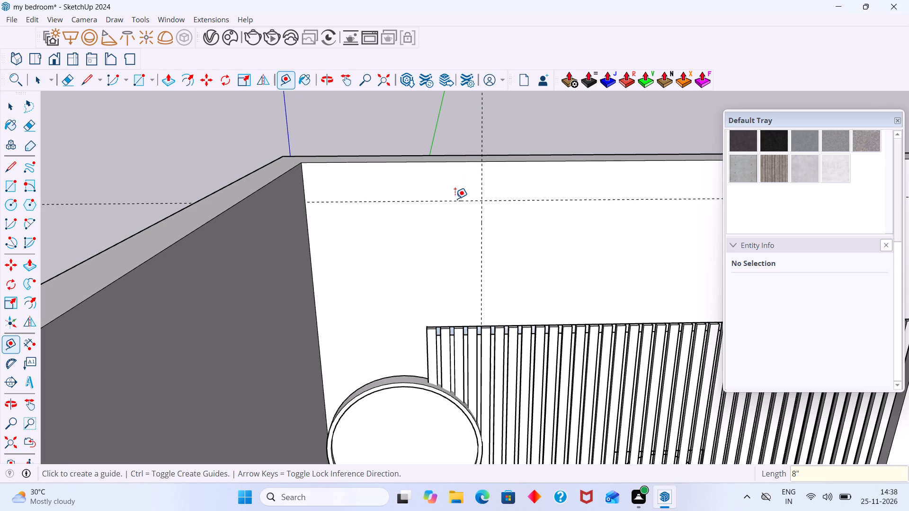
{"action": "key", "text": "space"}
Open the walls group and draw a 3' by 8" rectangle on the back wall from its upper corner to the guide intersection.
{"action": "key", "text": "r"}
{"action": "scroll", "coordinate": [293, 172], "scroll_direction": "up", "scroll_amount": 6}
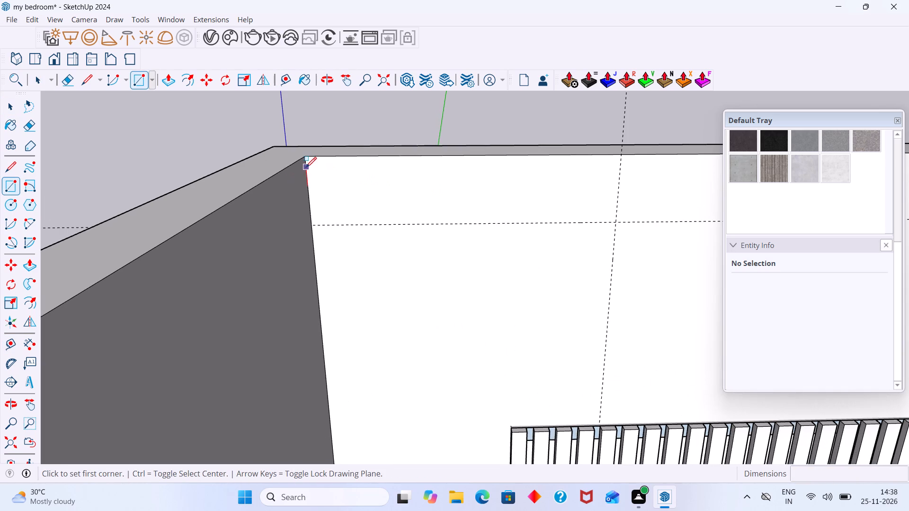
{"action": "key", "text": "space"}
{"action": "double_click", "coordinate": [362, 184]}
{"action": "left_click", "coordinate": [363, 185]}
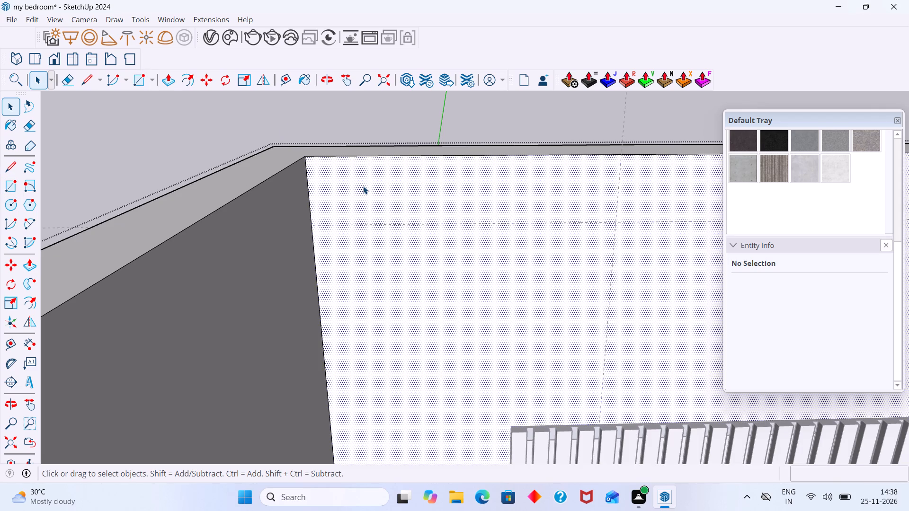
{"action": "key", "text": "r"}
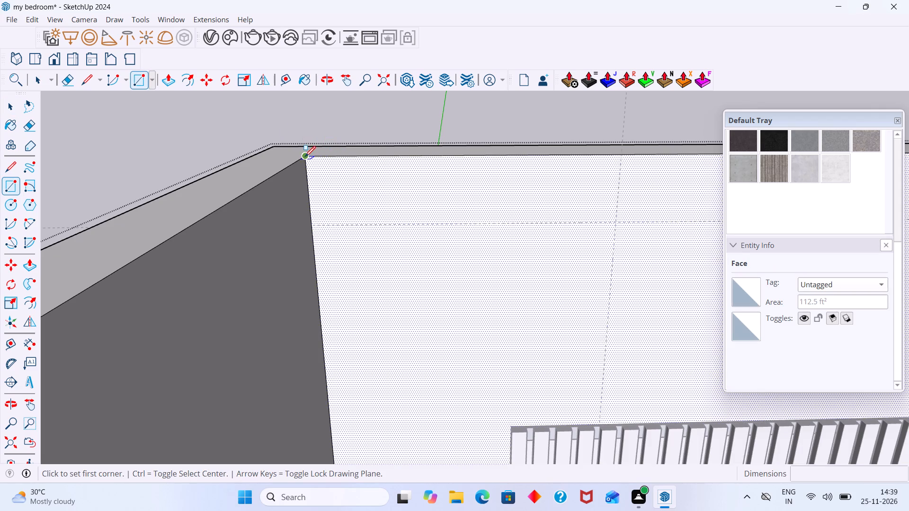
{"action": "left_click", "coordinate": [305, 157]}
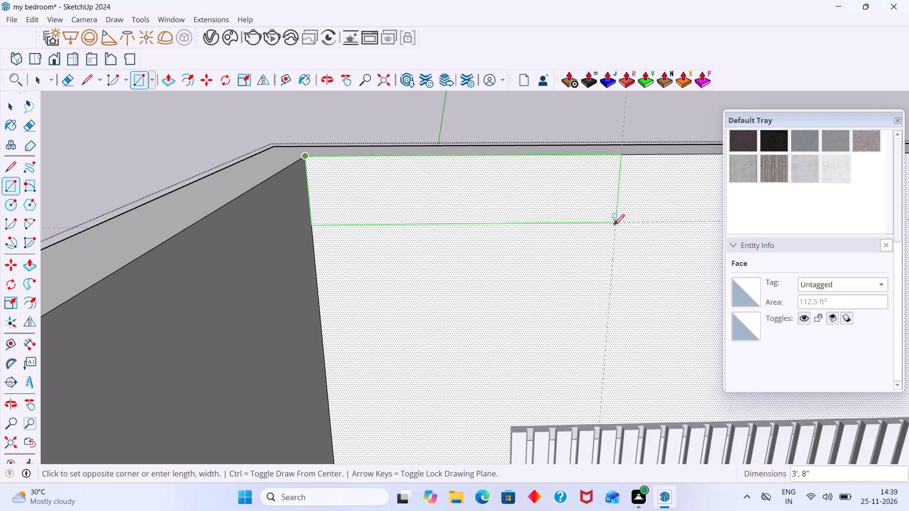
{"action": "left_click", "coordinate": [614, 225]}
{"action": "key", "text": "space"}
Make the 3' by 8" rectangle a group and extrude its face 12" into the room, leaving the new group.
{"action": "double_click", "coordinate": [552, 203]}
{"action": "right_click", "coordinate": [552, 203]}
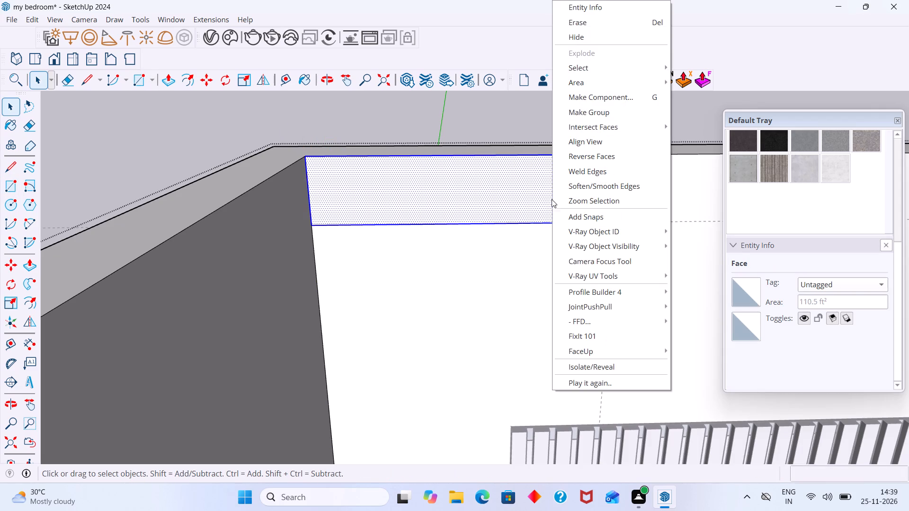
{"action": "left_click", "coordinate": [588, 115]}
{"action": "double_click", "coordinate": [519, 186]}
{"action": "left_click", "coordinate": [519, 186]}
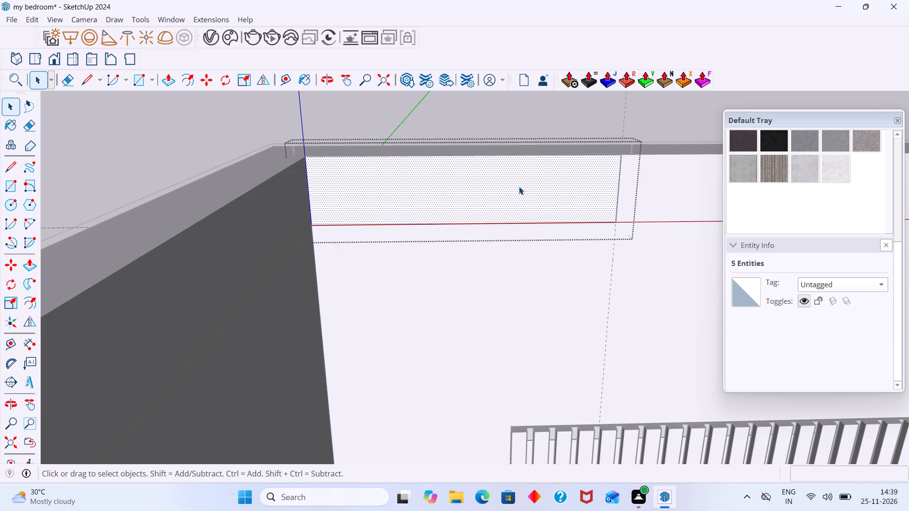
{"action": "key", "text": "p"}
{"action": "left_click", "coordinate": [519, 186]}
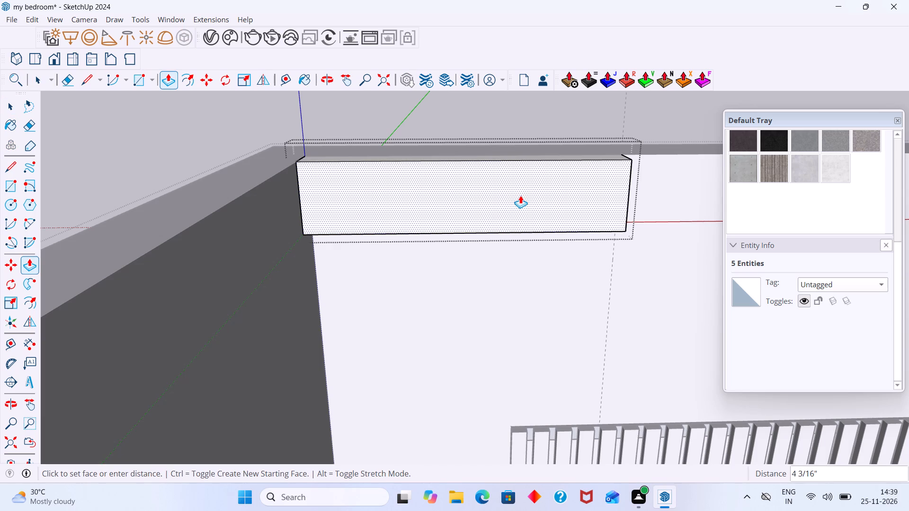
{"action": "type", "text": "12"}
{"action": "key", "text": "shift+quotedbl"}
{"action": "key", "text": "Return"}
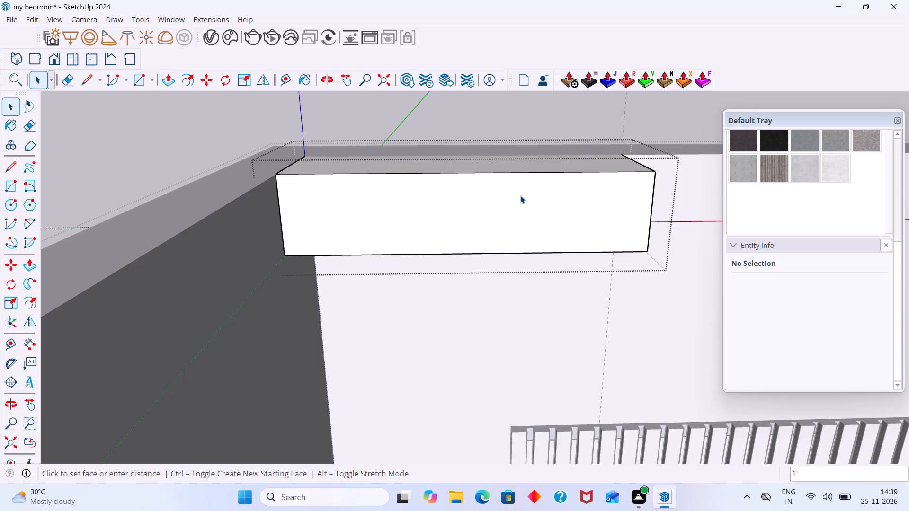
{"action": "key", "text": "space"}
{"action": "scroll", "coordinate": [487, 189], "scroll_direction": "down", "scroll_amount": 12}
{"action": "left_click", "coordinate": [286, 181]}
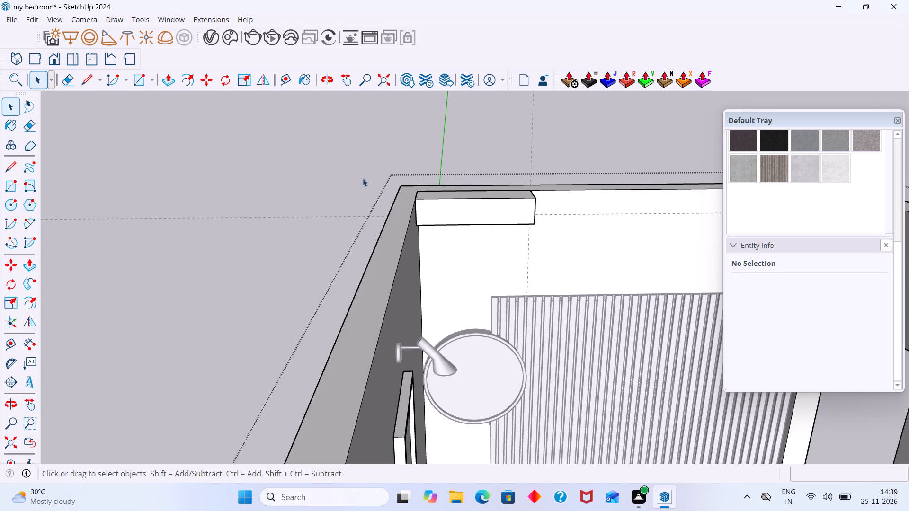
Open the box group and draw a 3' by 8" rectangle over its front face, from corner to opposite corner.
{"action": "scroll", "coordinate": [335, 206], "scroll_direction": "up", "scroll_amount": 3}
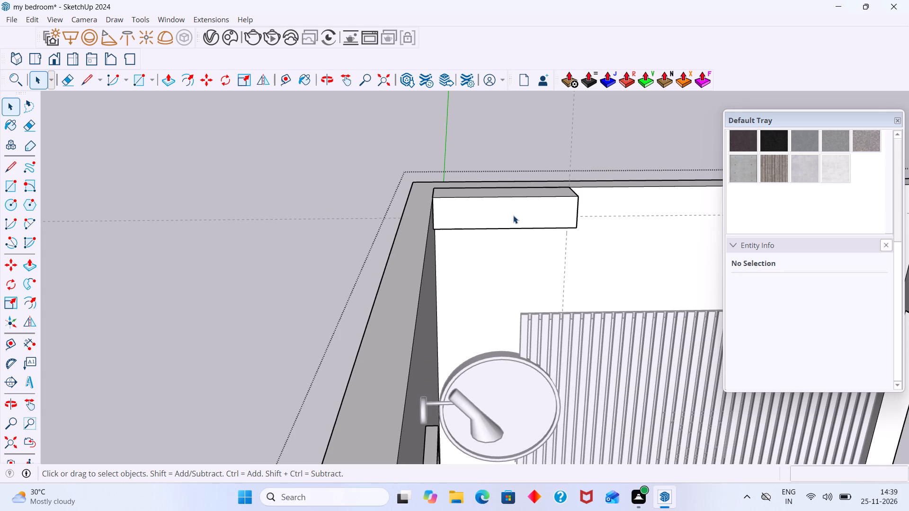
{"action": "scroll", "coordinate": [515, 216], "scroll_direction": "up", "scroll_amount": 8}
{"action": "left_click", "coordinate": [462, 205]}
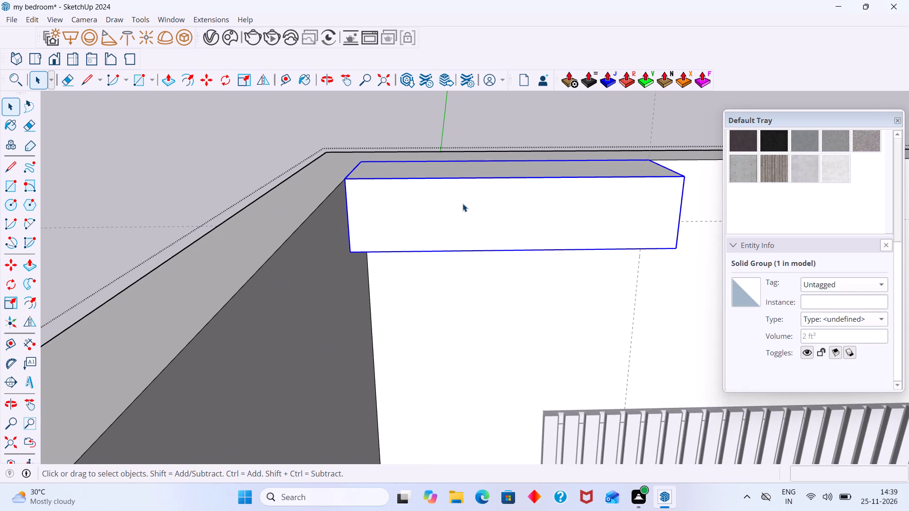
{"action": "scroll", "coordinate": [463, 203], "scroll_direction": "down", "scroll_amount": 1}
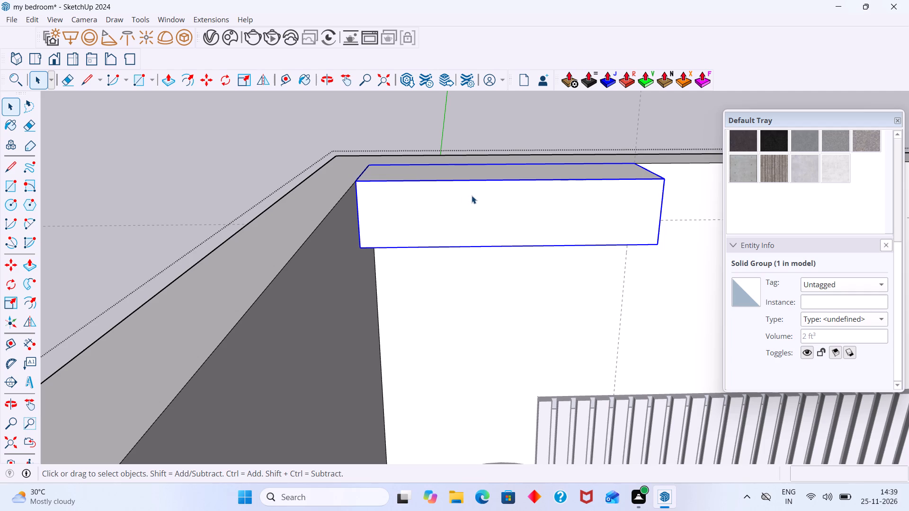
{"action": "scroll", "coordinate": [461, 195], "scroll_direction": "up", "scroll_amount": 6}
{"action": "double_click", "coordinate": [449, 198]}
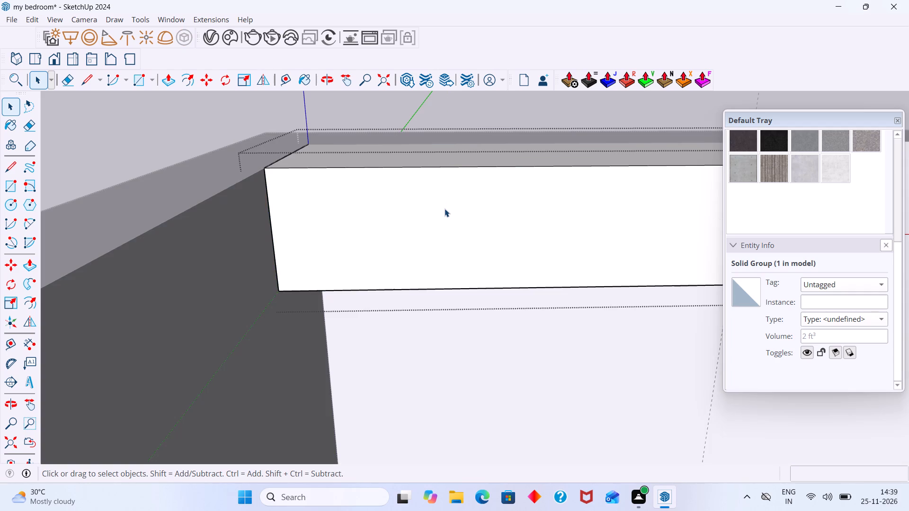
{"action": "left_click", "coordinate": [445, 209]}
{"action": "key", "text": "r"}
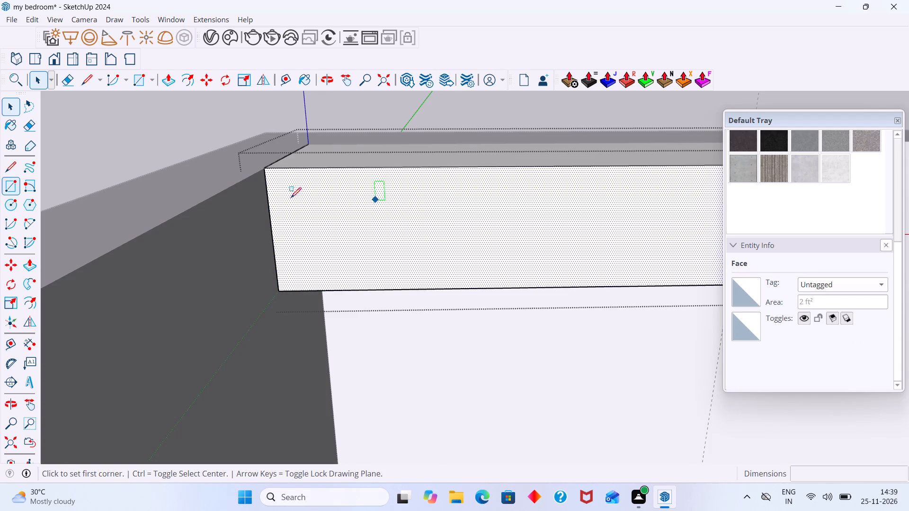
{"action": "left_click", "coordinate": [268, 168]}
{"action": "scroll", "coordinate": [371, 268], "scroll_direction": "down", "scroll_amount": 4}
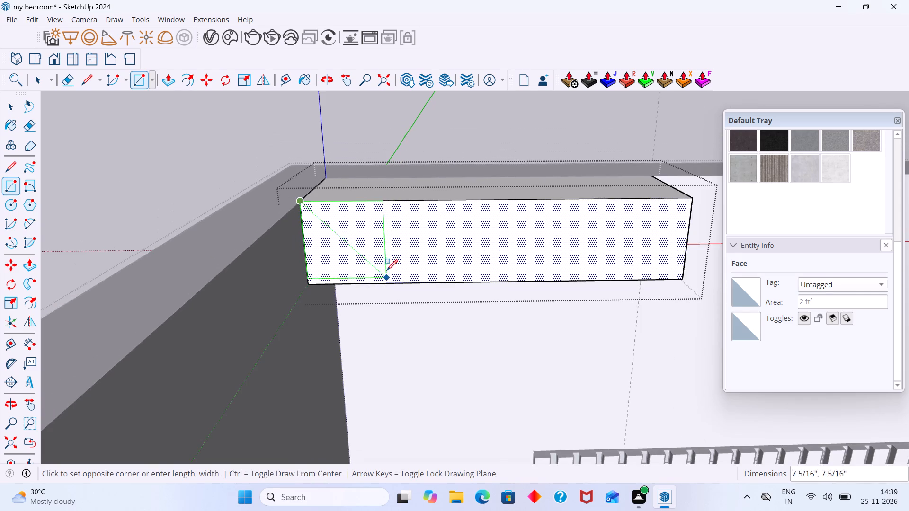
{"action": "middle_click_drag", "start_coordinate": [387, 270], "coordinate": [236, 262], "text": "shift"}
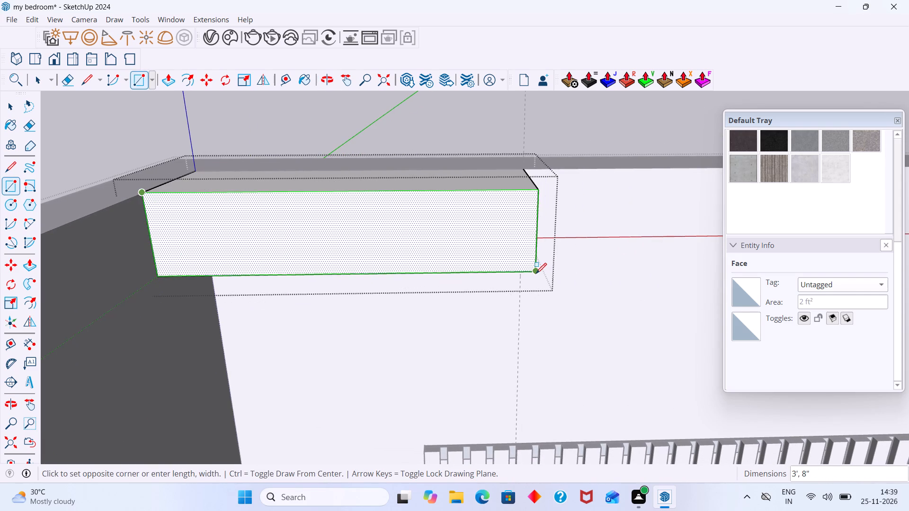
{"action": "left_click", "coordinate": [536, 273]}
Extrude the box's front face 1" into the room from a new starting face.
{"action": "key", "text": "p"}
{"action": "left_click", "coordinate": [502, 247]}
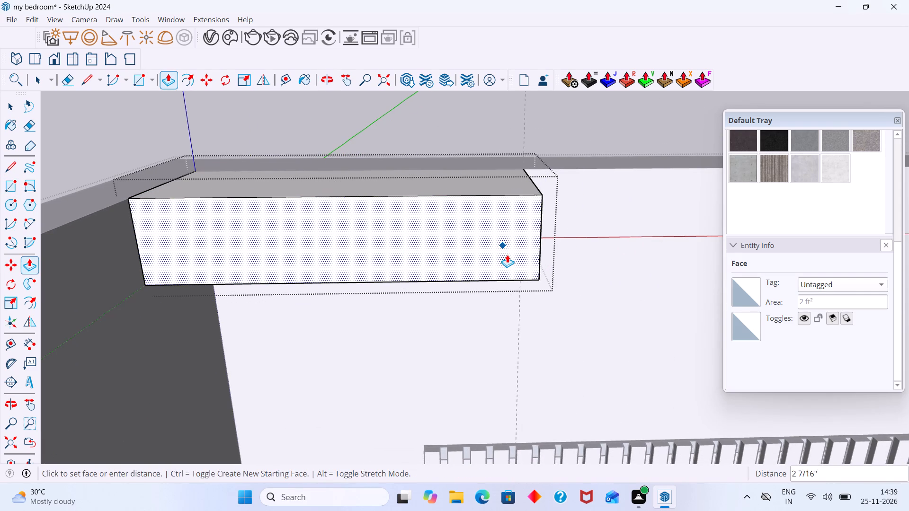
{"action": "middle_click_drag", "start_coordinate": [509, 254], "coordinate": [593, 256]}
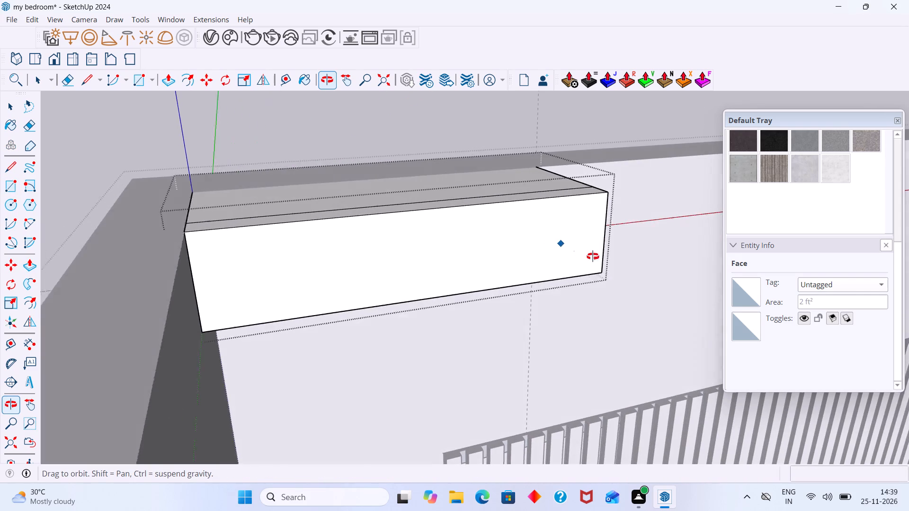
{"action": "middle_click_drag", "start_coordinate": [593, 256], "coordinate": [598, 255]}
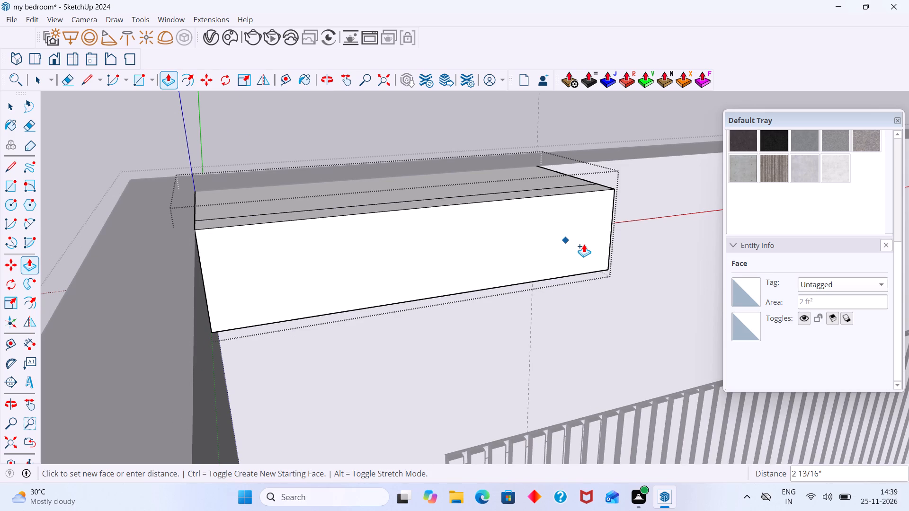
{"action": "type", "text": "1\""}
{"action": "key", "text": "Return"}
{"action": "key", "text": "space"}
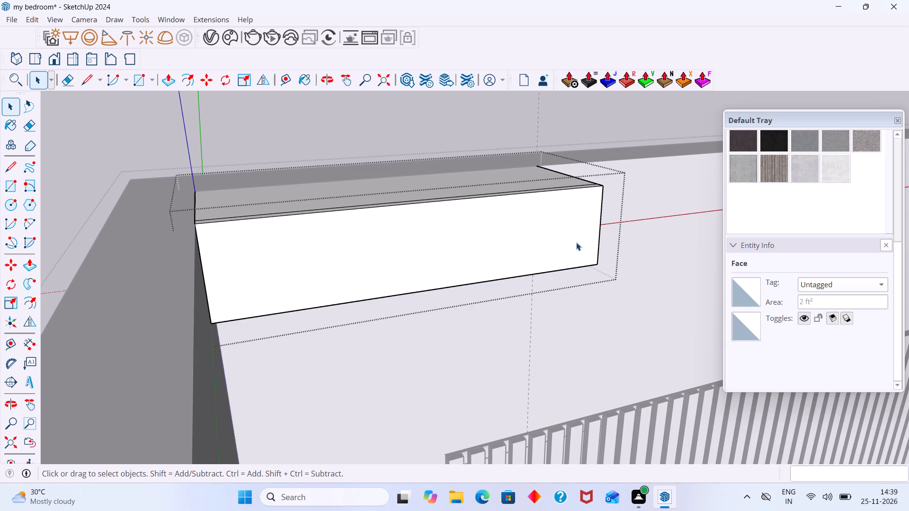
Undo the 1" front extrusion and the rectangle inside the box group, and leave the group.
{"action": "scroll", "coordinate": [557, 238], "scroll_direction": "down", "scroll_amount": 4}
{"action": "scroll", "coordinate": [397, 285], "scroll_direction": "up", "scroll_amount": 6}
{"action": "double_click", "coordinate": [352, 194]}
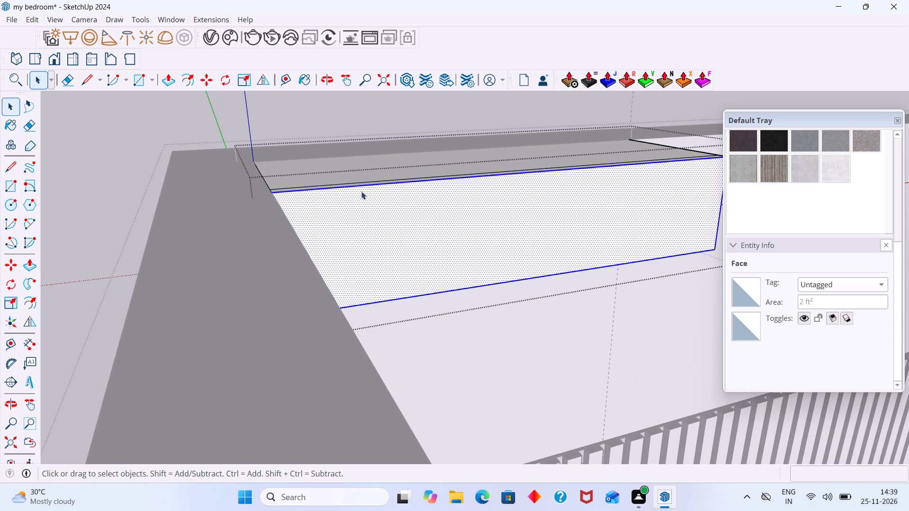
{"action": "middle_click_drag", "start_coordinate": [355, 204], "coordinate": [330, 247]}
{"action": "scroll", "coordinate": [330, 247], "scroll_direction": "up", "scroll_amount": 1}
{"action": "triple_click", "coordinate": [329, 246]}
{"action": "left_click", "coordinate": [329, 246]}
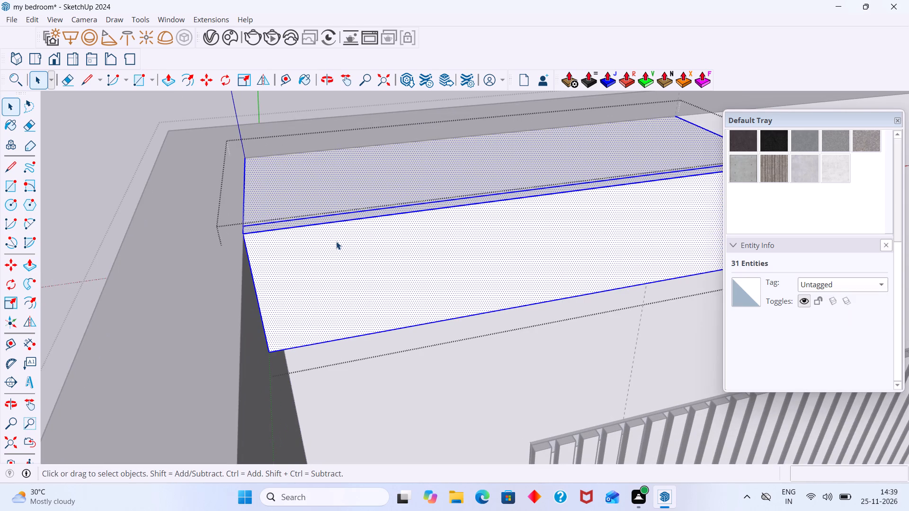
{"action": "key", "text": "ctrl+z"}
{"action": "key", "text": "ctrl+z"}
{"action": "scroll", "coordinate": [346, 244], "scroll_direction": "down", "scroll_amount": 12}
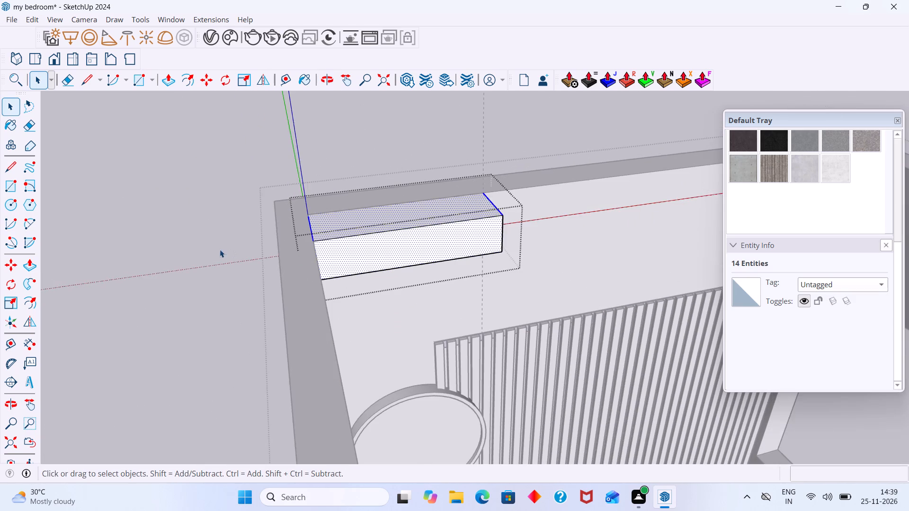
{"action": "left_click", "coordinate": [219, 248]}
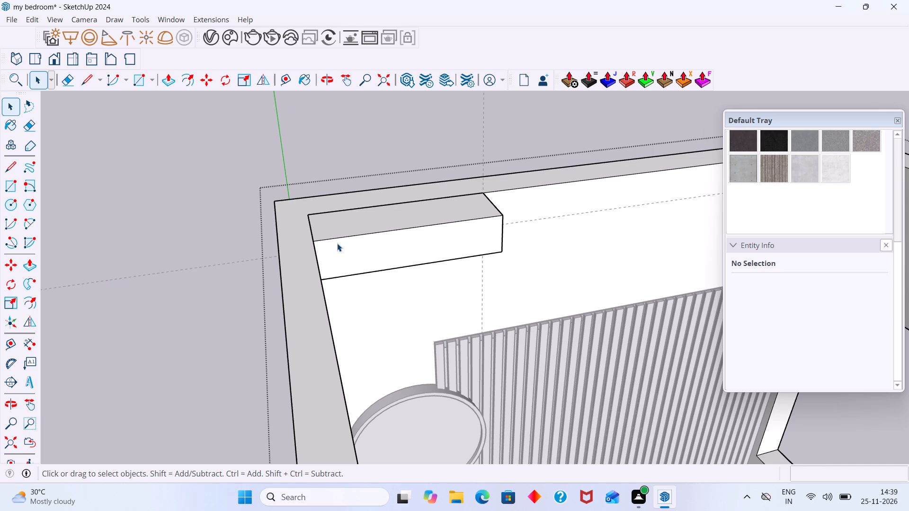
Outside the box group, draw a rectangle covering the box's front face corner to corner and make it a group.
{"action": "scroll", "coordinate": [373, 246], "scroll_direction": "up", "scroll_amount": 5}
{"action": "middle_click_drag", "start_coordinate": [341, 247], "coordinate": [293, 250]}
{"action": "key", "text": "t"}
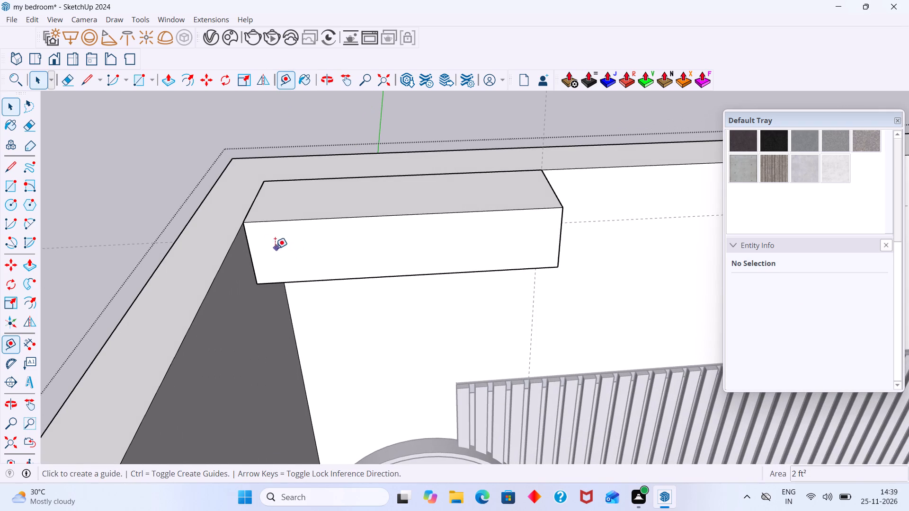
{"action": "scroll", "coordinate": [241, 224], "scroll_direction": "up", "scroll_amount": 2}
{"action": "key", "text": "space"}
{"action": "key", "text": "r"}
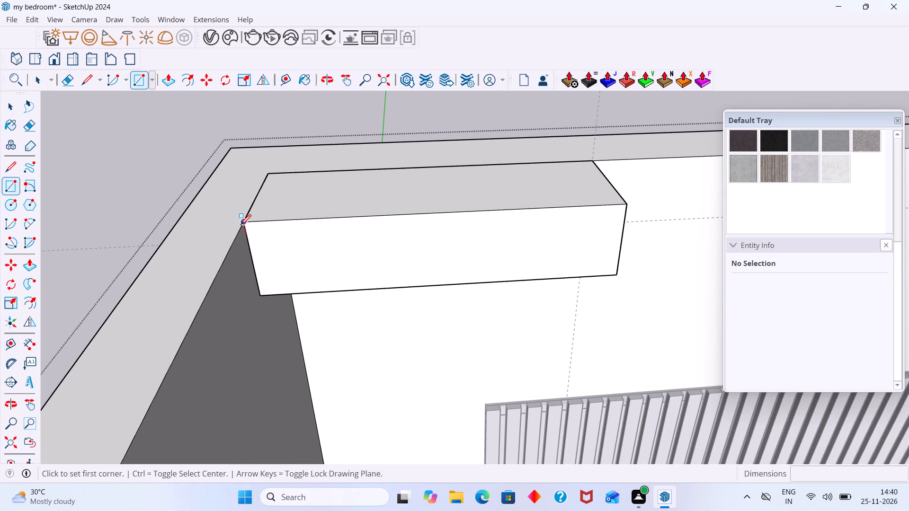
{"action": "left_click", "coordinate": [241, 223]}
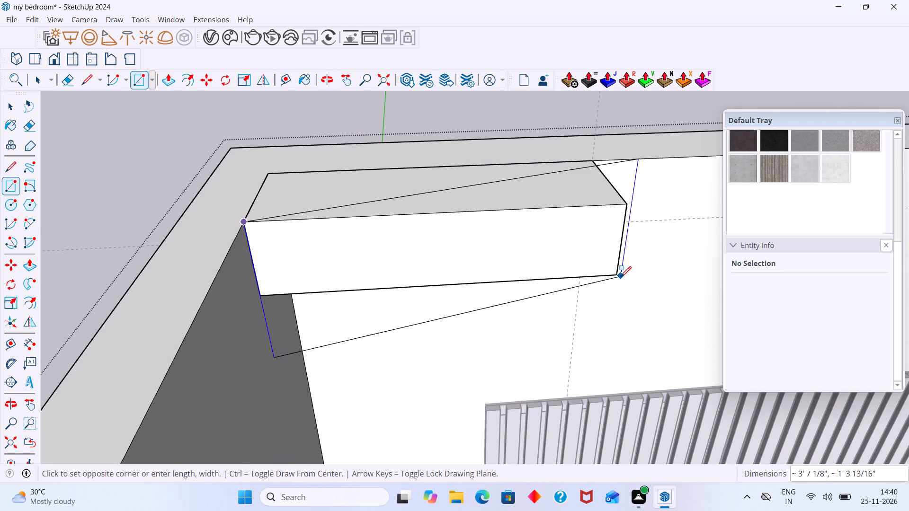
{"action": "left_click", "coordinate": [618, 276]}
{"action": "key", "text": "space"}
{"action": "double_click", "coordinate": [584, 254]}
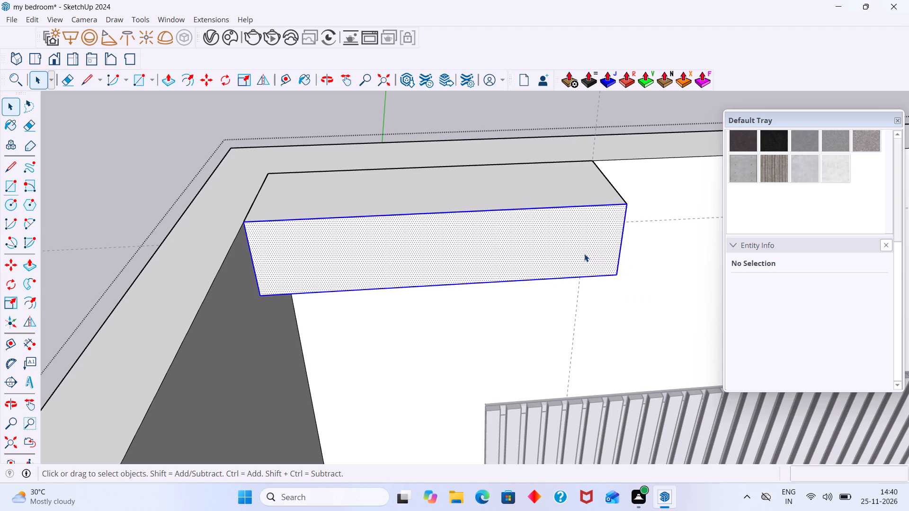
{"action": "right_click", "coordinate": [584, 254]}
{"action": "left_click", "coordinate": [644, 115]}
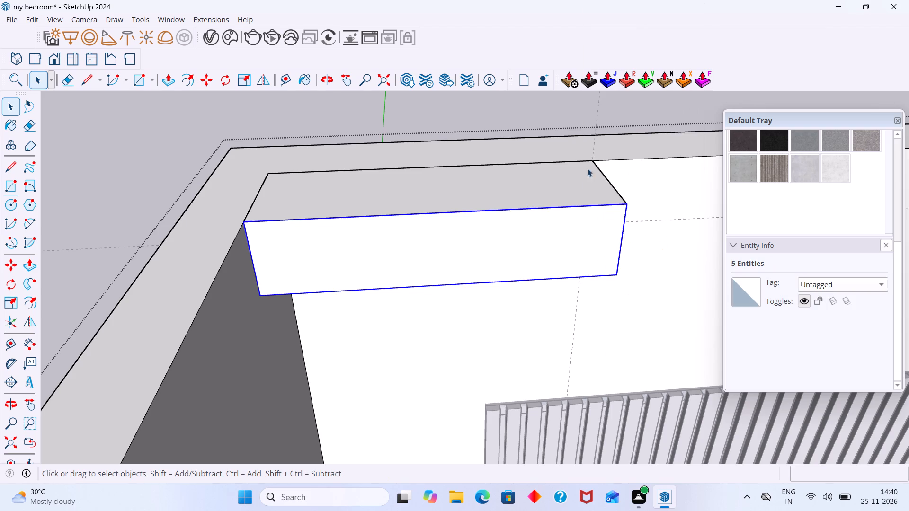
Extrude the new front panel group's face 1" into the room and leave the group.
{"action": "triple_click", "coordinate": [527, 248]}
{"action": "key", "text": "p"}
{"action": "left_click", "coordinate": [527, 247]}
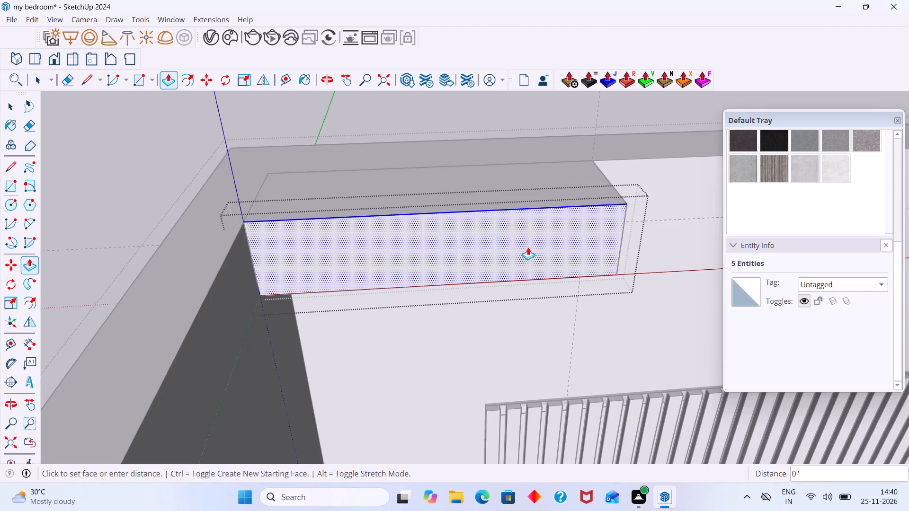
{"action": "key", "text": "1"}
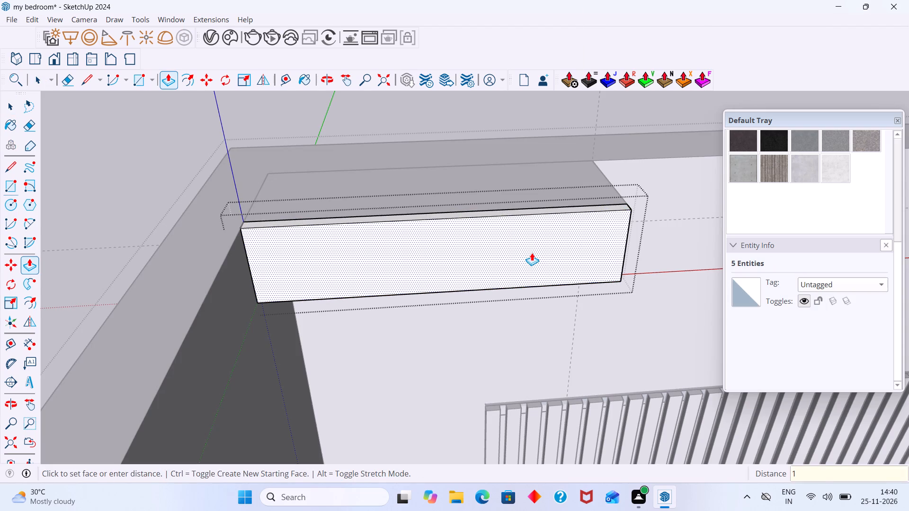
{"action": "key", "text": "shift+quotedbl"}
{"action": "key", "text": "Return"}
{"action": "key", "text": "space"}
{"action": "scroll", "coordinate": [511, 255], "scroll_direction": "down", "scroll_amount": 1}
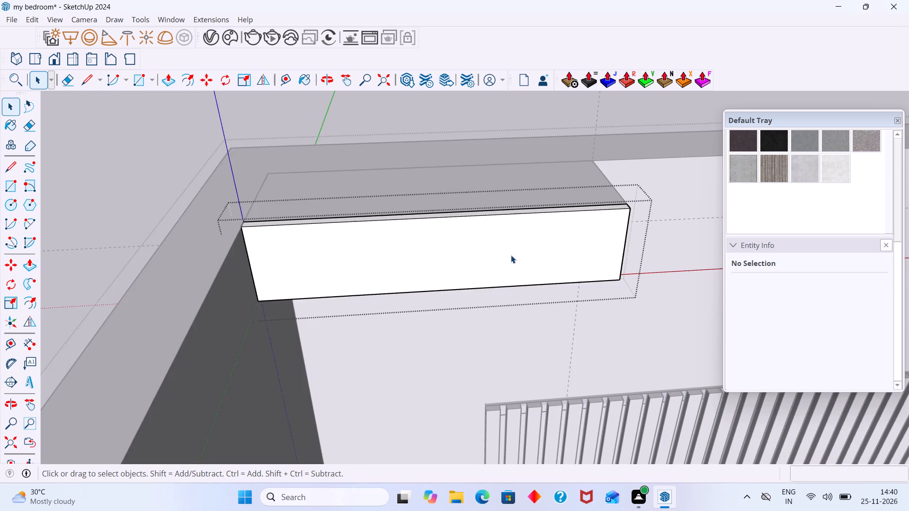
{"action": "scroll", "coordinate": [511, 255], "scroll_direction": "down", "scroll_amount": 3}
{"action": "left_click", "coordinate": [98, 170]}
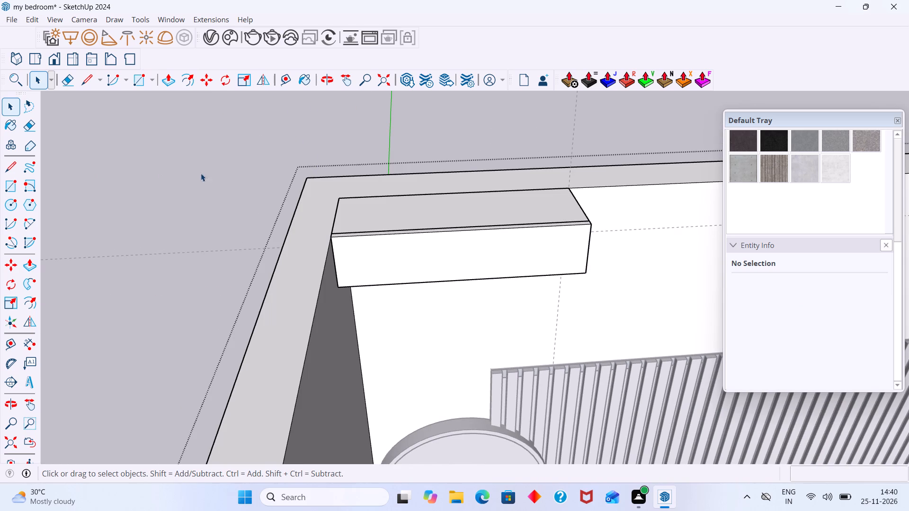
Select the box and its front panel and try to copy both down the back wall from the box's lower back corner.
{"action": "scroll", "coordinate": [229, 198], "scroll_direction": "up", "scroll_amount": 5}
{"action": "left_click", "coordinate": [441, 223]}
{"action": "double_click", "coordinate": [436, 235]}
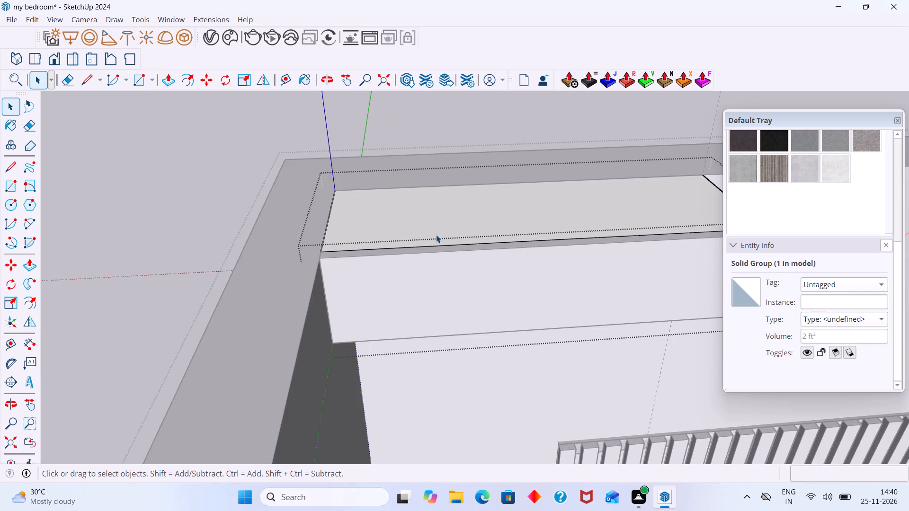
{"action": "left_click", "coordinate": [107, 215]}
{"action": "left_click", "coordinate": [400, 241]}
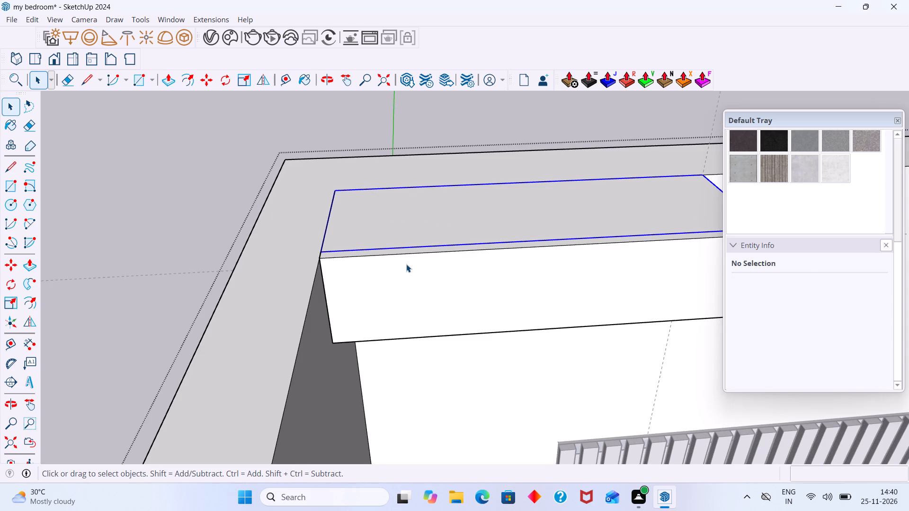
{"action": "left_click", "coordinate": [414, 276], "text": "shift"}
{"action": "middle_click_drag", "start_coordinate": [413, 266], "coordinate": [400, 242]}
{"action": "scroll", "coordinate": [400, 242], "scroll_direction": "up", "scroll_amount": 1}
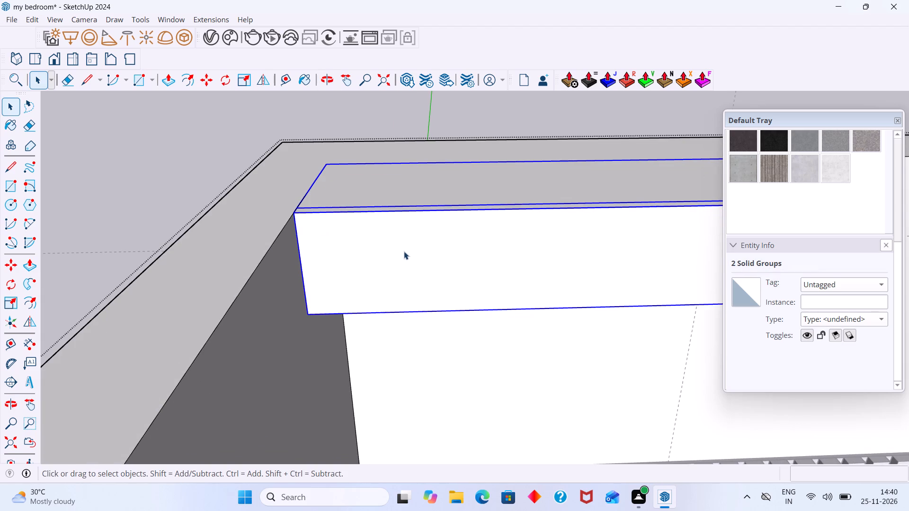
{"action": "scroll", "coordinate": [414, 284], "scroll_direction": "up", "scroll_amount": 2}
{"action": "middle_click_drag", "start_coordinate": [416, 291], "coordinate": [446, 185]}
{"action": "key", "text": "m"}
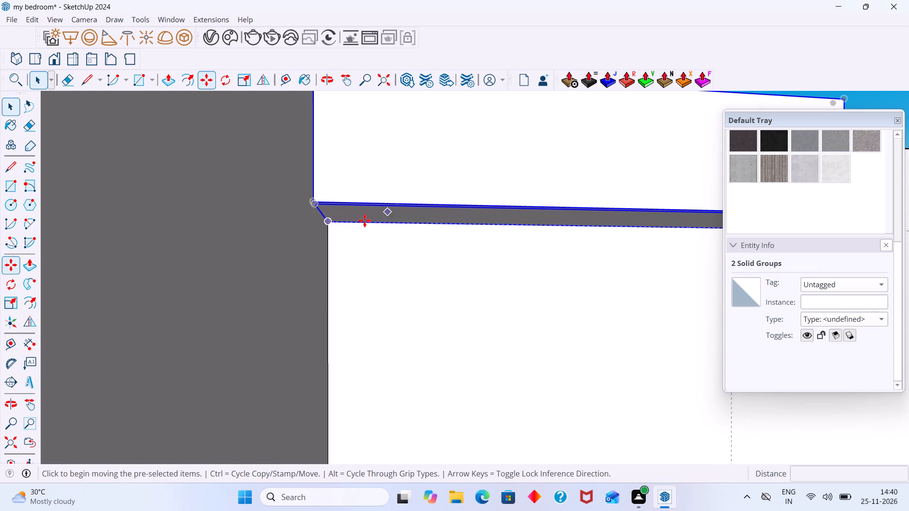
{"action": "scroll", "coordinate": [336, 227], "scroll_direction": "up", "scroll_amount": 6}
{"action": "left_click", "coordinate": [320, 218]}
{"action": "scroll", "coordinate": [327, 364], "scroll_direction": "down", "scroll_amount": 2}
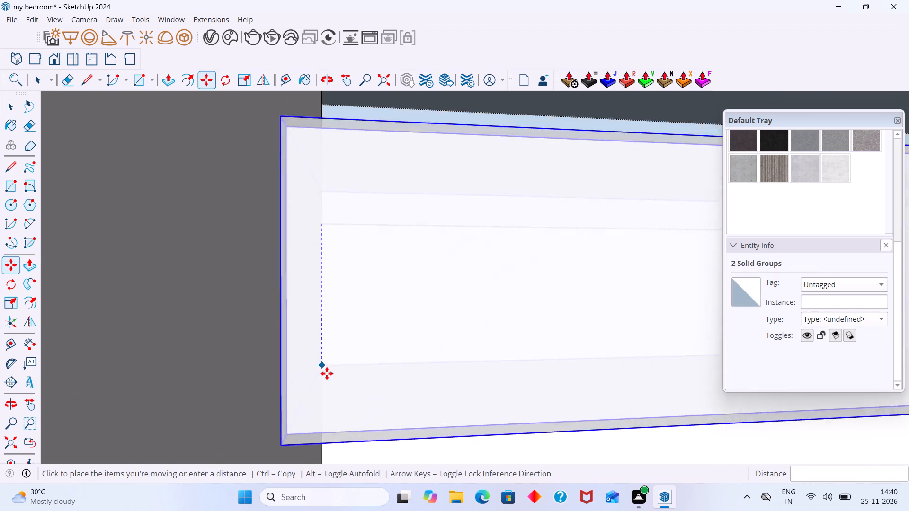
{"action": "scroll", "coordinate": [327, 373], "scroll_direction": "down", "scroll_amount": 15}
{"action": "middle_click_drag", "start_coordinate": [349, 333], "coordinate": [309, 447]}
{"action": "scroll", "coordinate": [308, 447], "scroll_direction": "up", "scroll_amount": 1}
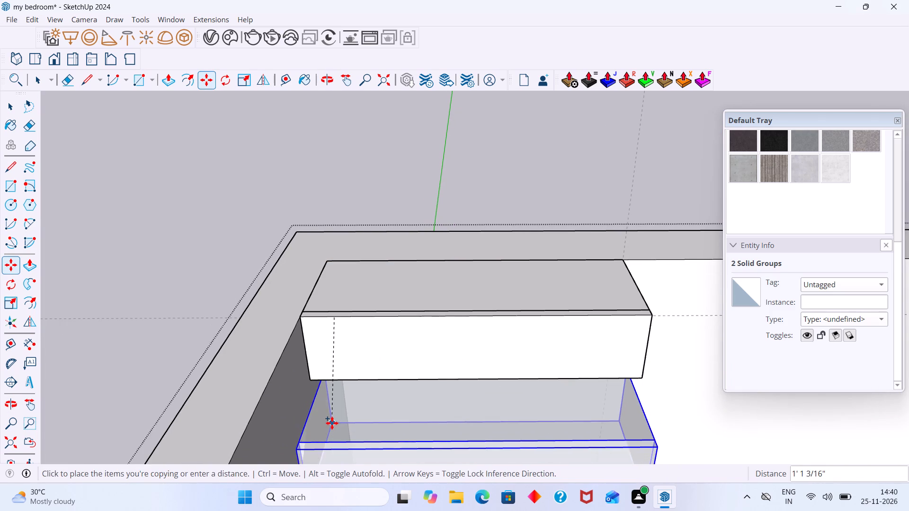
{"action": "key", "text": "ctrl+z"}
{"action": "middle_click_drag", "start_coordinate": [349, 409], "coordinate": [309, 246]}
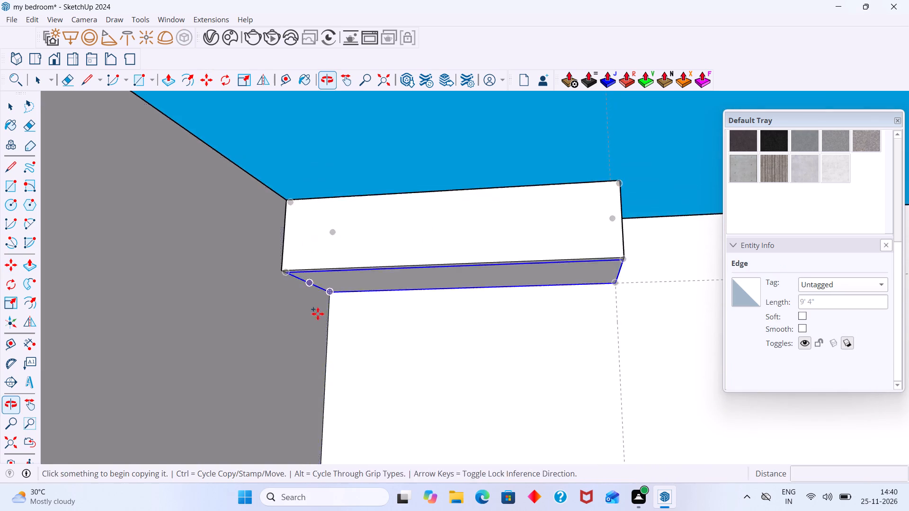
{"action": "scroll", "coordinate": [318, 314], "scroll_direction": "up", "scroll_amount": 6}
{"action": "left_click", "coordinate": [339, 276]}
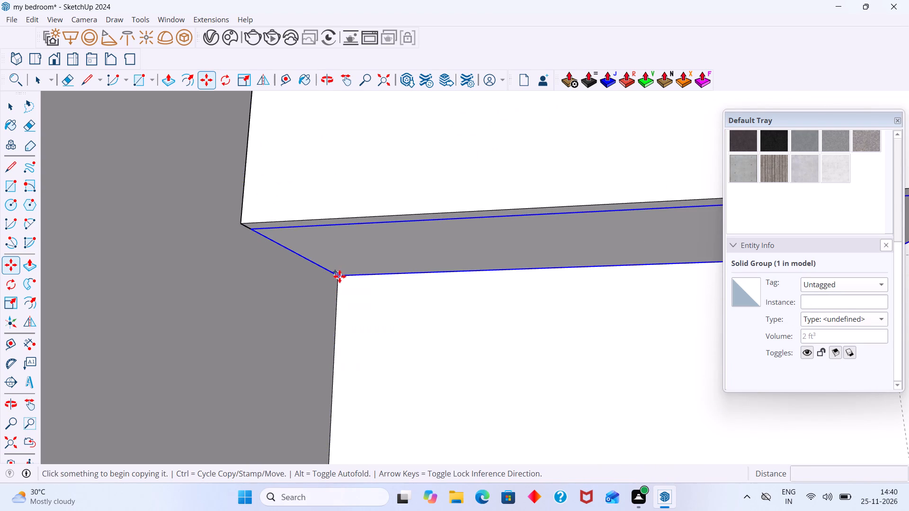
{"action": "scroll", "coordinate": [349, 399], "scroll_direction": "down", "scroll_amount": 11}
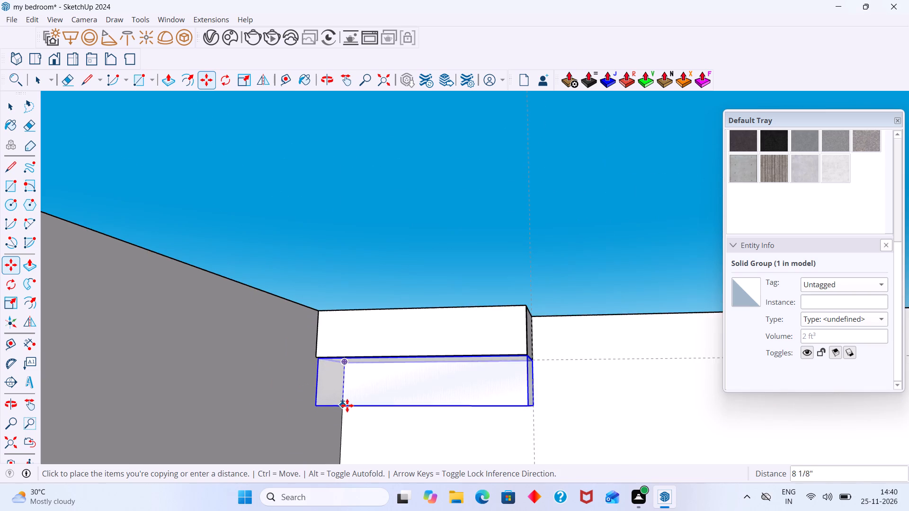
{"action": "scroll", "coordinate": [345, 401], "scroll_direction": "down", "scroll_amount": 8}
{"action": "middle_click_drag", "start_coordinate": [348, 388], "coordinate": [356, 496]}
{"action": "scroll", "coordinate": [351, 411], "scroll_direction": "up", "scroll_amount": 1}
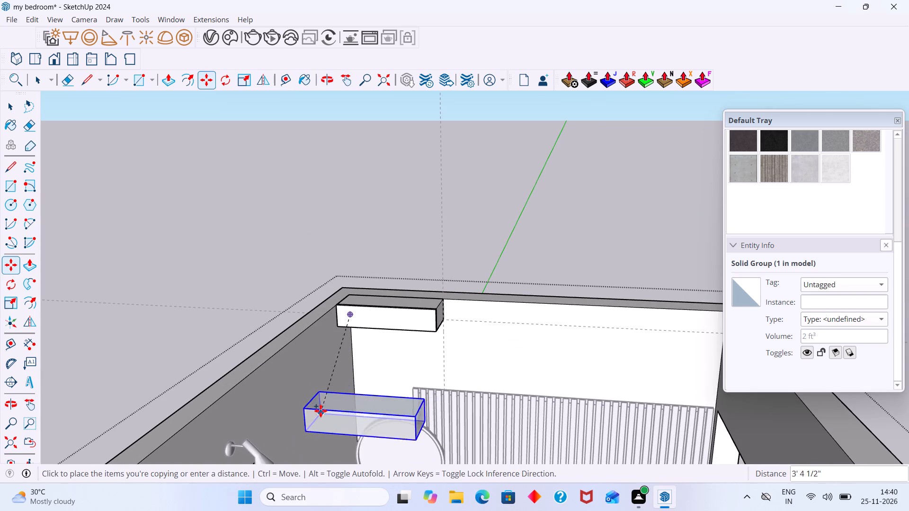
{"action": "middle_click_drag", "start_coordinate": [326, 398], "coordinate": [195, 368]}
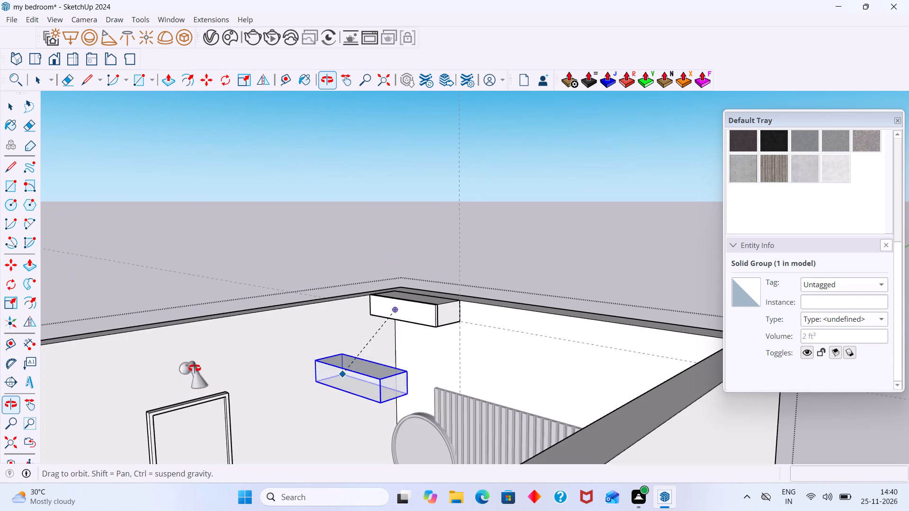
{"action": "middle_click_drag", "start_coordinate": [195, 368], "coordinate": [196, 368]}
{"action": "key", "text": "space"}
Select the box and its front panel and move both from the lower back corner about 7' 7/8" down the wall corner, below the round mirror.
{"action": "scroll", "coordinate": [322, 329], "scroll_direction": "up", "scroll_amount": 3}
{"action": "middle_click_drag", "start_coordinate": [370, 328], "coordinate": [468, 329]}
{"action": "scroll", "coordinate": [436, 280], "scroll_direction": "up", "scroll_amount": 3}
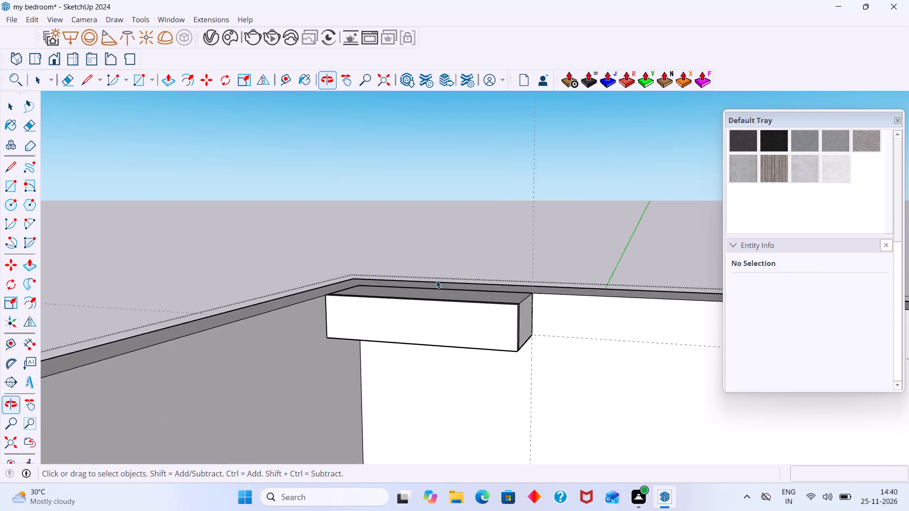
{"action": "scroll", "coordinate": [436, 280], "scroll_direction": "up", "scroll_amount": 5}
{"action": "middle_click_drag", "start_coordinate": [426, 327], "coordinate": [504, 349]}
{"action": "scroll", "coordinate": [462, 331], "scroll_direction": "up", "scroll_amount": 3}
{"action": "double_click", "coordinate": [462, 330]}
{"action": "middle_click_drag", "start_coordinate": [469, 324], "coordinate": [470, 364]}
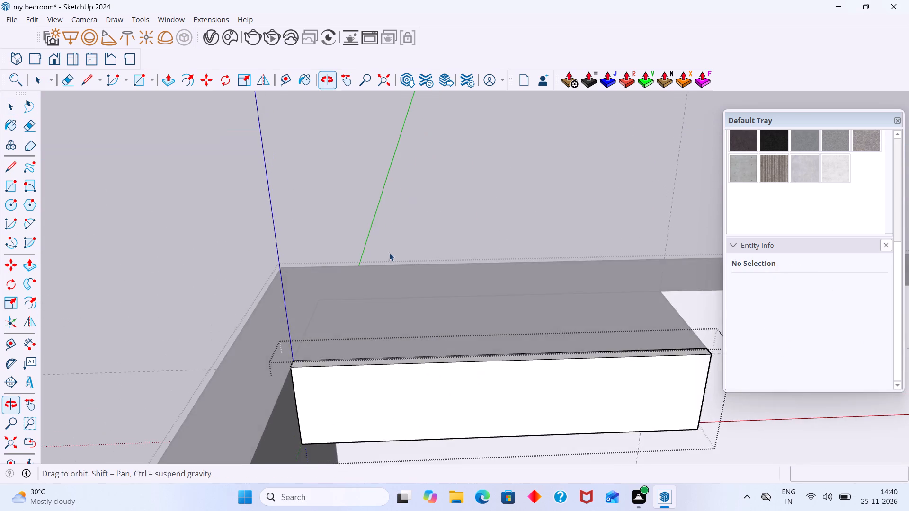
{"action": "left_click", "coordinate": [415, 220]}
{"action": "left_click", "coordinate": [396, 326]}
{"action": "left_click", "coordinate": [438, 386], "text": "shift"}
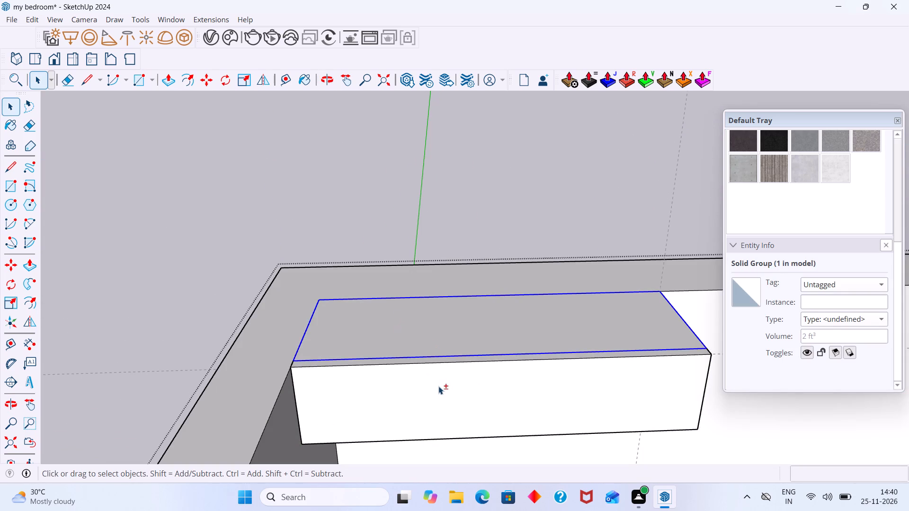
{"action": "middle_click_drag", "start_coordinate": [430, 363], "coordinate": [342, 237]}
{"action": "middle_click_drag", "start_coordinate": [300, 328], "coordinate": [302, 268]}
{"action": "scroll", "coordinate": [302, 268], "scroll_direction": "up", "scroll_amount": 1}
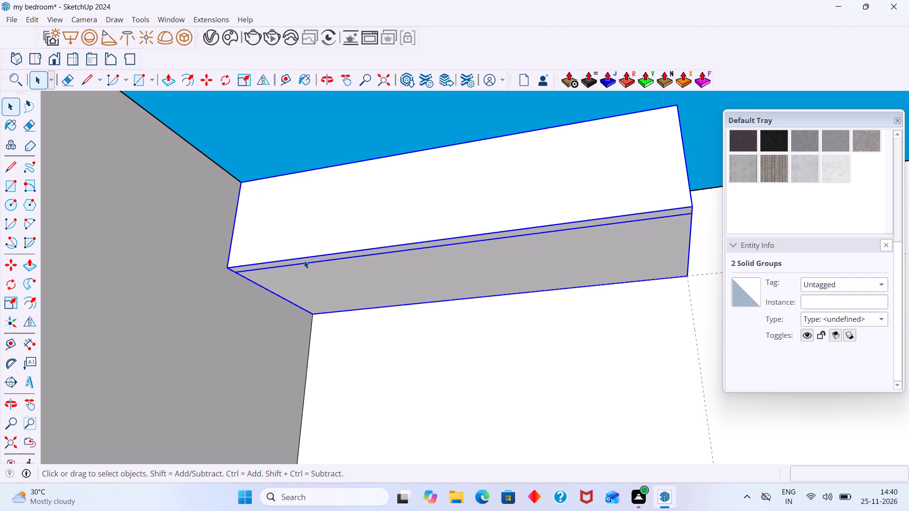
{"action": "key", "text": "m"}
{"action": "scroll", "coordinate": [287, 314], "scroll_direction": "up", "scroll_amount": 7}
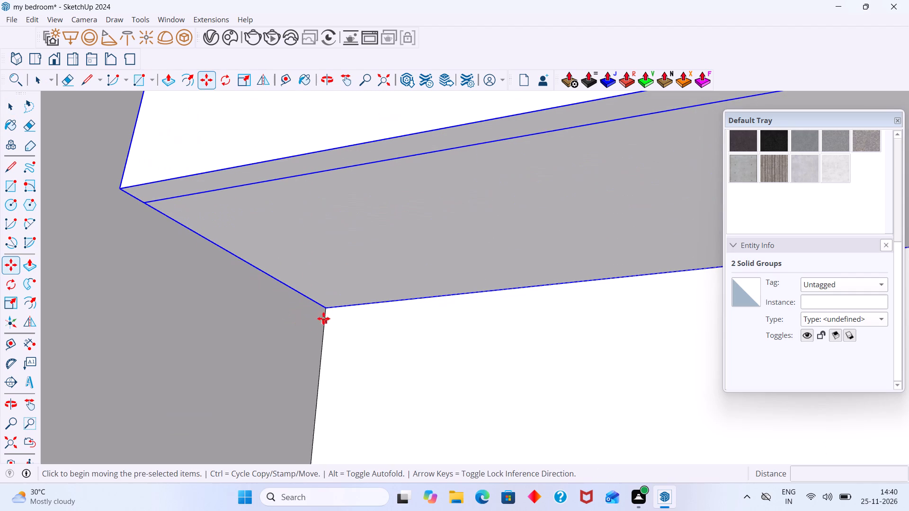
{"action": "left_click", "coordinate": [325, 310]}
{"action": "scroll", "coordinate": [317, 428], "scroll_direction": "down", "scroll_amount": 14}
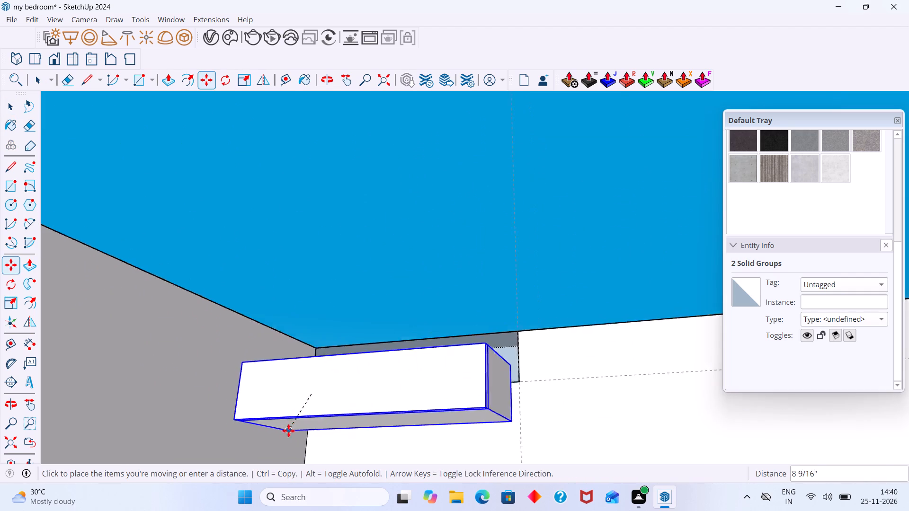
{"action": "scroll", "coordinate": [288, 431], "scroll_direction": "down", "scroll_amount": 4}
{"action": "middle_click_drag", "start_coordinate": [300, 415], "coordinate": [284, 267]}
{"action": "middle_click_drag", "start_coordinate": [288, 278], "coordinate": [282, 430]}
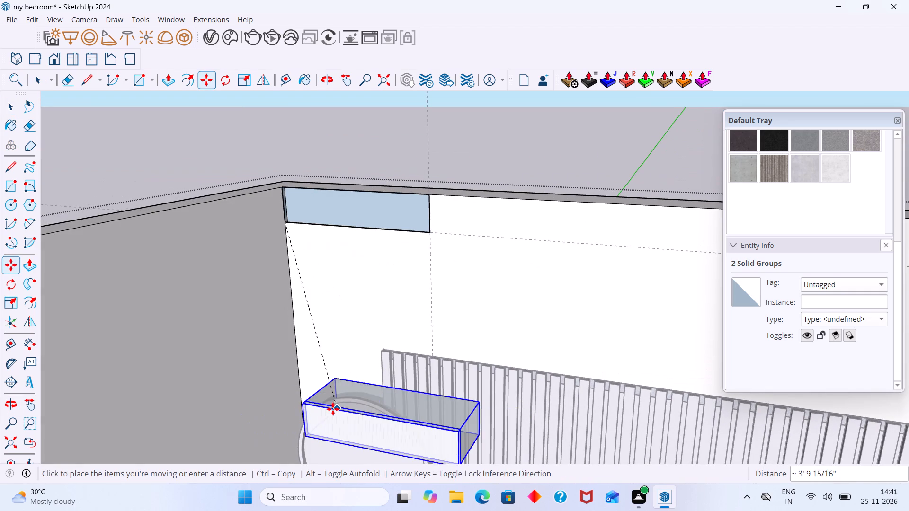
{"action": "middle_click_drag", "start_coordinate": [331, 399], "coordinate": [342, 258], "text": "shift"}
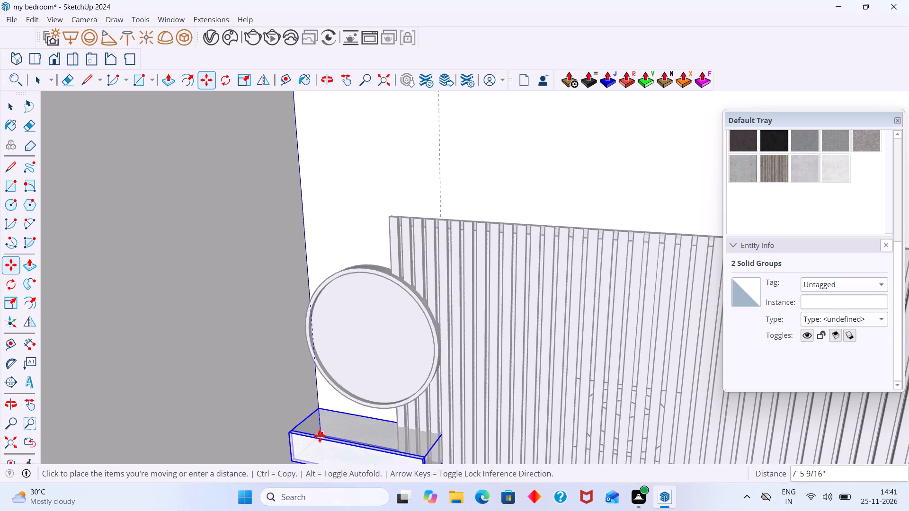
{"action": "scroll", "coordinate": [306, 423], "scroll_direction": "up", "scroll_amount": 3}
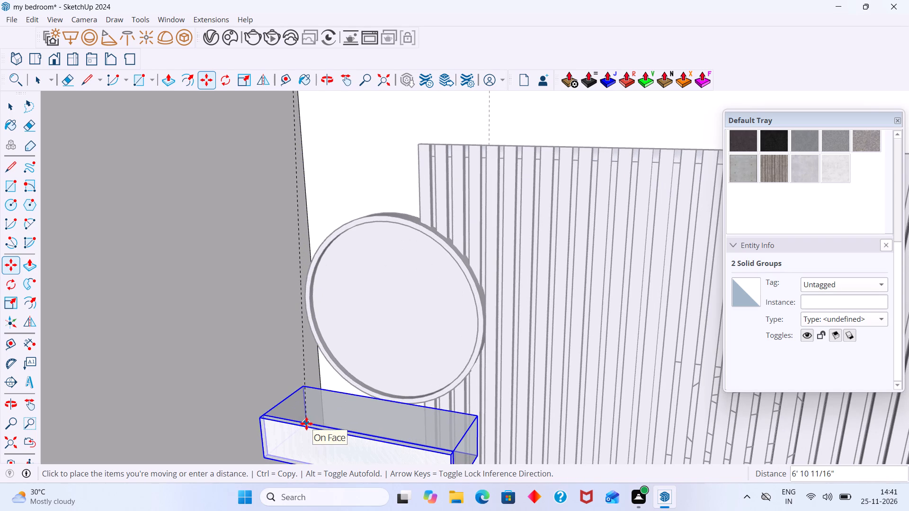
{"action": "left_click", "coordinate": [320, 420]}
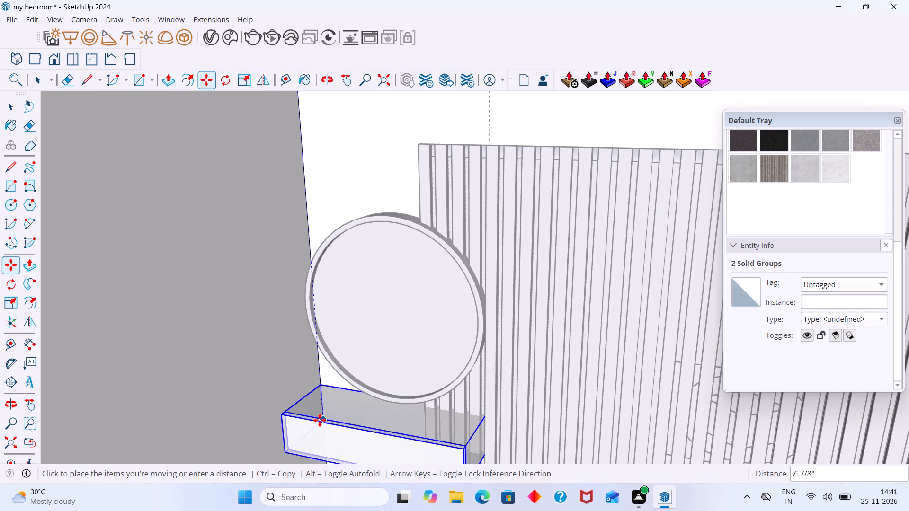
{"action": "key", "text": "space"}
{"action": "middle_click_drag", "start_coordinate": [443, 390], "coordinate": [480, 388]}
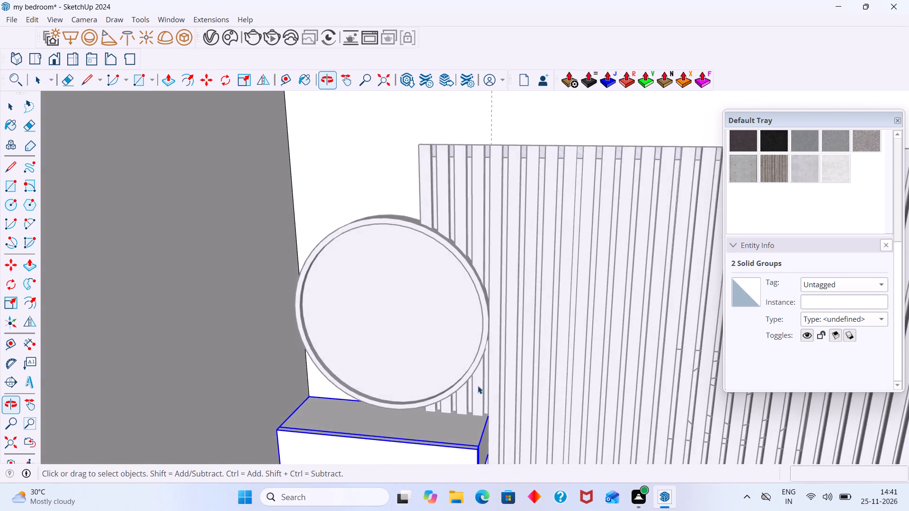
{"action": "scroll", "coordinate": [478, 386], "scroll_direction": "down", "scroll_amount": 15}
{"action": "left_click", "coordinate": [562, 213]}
Examine the moved box and front panel beneath the round mirror from several angles.
{"action": "scroll", "coordinate": [431, 405], "scroll_direction": "up", "scroll_amount": 9}
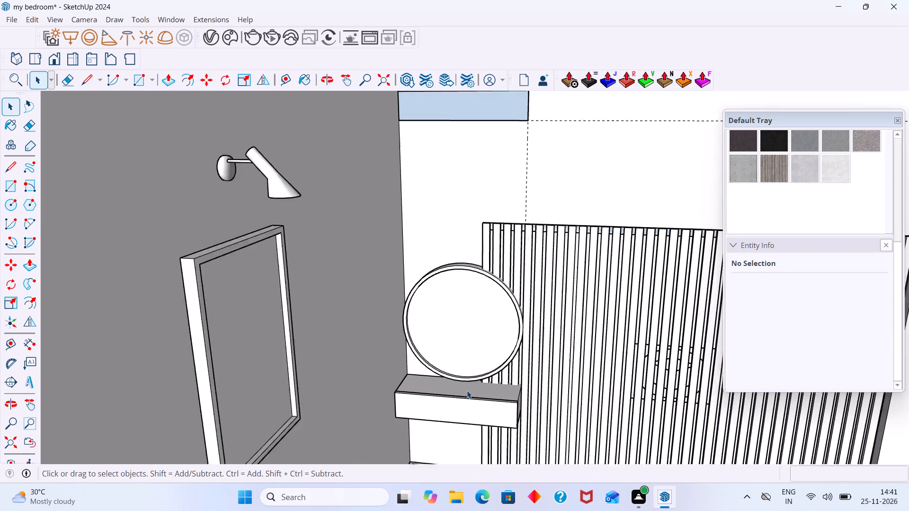
{"action": "middle_click_drag", "start_coordinate": [489, 394], "coordinate": [379, 355]}
{"action": "scroll", "coordinate": [488, 394], "scroll_direction": "up", "scroll_amount": 2}
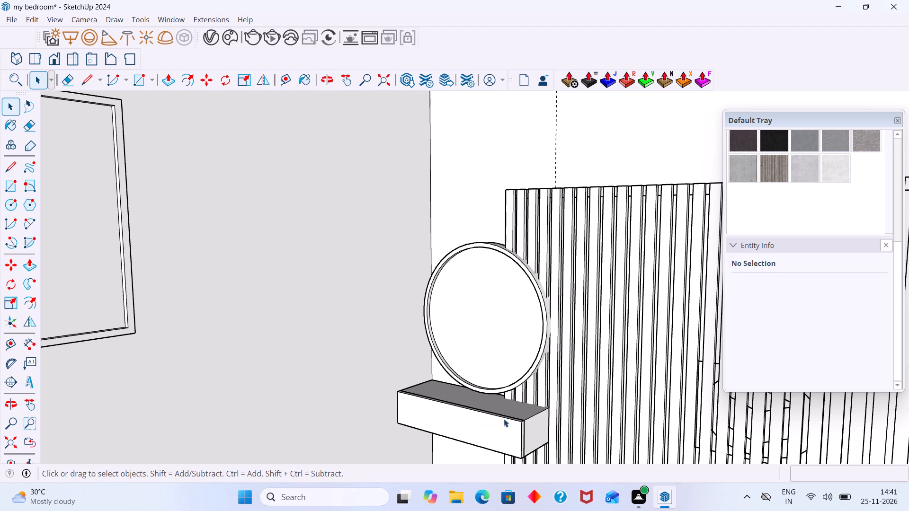
{"action": "scroll", "coordinate": [504, 419], "scroll_direction": "up", "scroll_amount": 1}
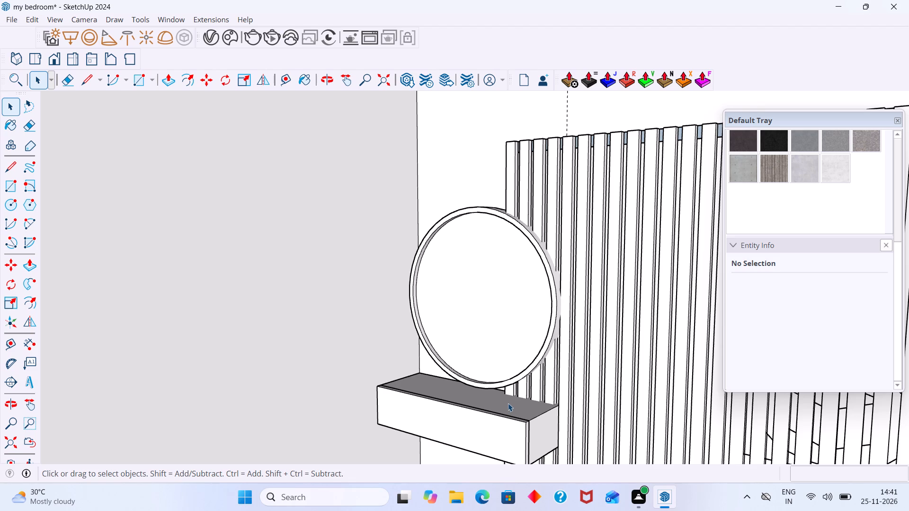
{"action": "scroll", "coordinate": [567, 291], "scroll_direction": "down", "scroll_amount": 14}
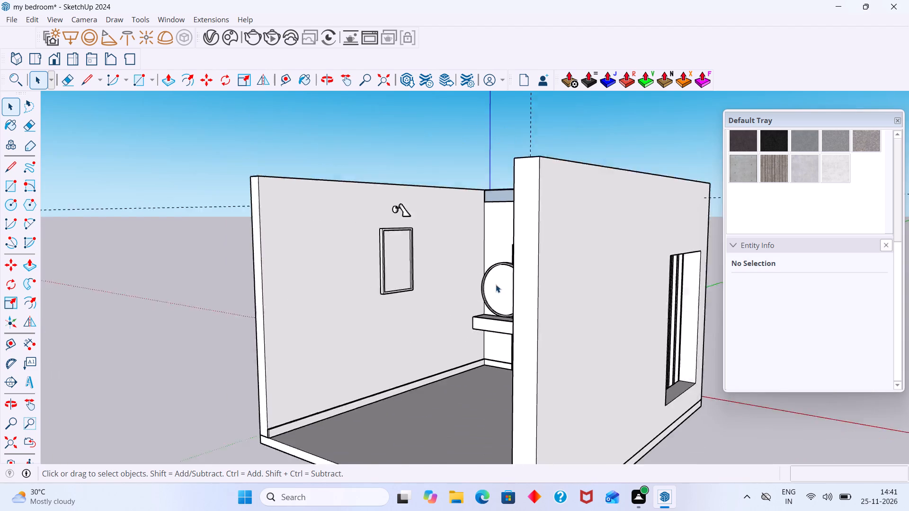
{"action": "scroll", "coordinate": [496, 284], "scroll_direction": "down", "scroll_amount": 1}
{"action": "middle_click_drag", "start_coordinate": [486, 289], "coordinate": [547, 282]}
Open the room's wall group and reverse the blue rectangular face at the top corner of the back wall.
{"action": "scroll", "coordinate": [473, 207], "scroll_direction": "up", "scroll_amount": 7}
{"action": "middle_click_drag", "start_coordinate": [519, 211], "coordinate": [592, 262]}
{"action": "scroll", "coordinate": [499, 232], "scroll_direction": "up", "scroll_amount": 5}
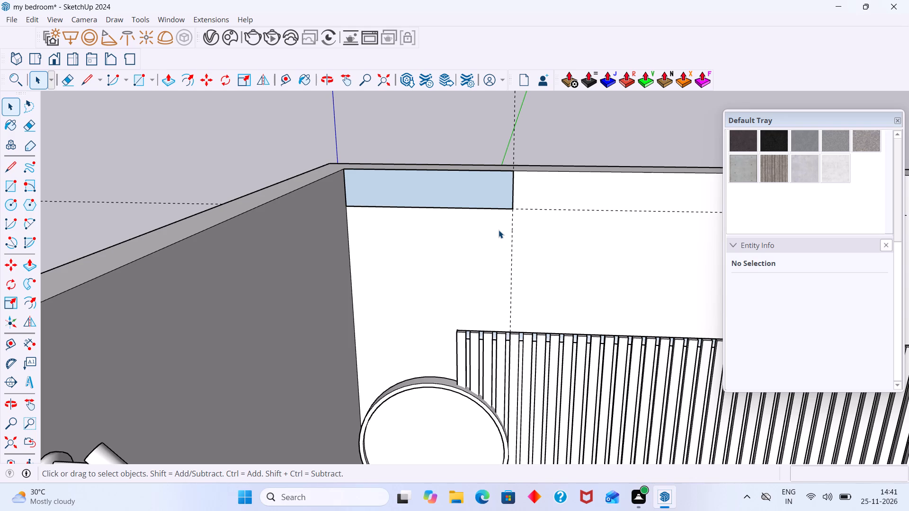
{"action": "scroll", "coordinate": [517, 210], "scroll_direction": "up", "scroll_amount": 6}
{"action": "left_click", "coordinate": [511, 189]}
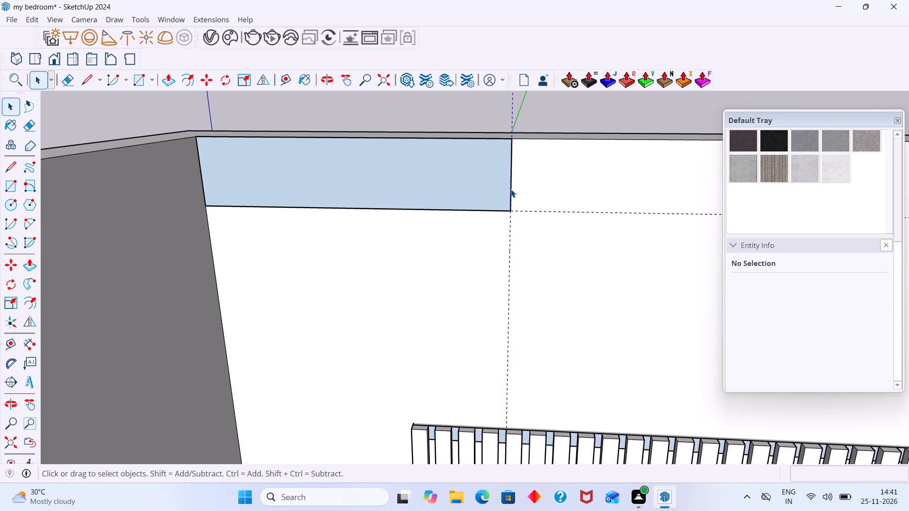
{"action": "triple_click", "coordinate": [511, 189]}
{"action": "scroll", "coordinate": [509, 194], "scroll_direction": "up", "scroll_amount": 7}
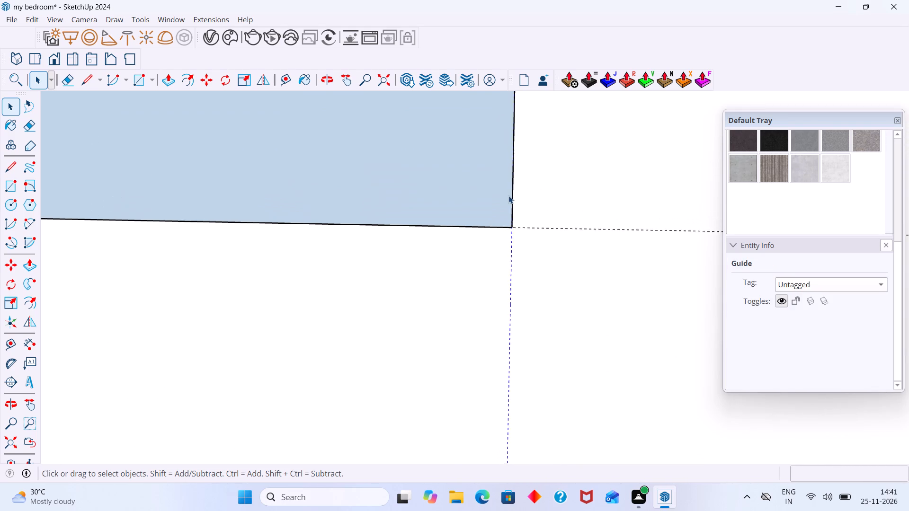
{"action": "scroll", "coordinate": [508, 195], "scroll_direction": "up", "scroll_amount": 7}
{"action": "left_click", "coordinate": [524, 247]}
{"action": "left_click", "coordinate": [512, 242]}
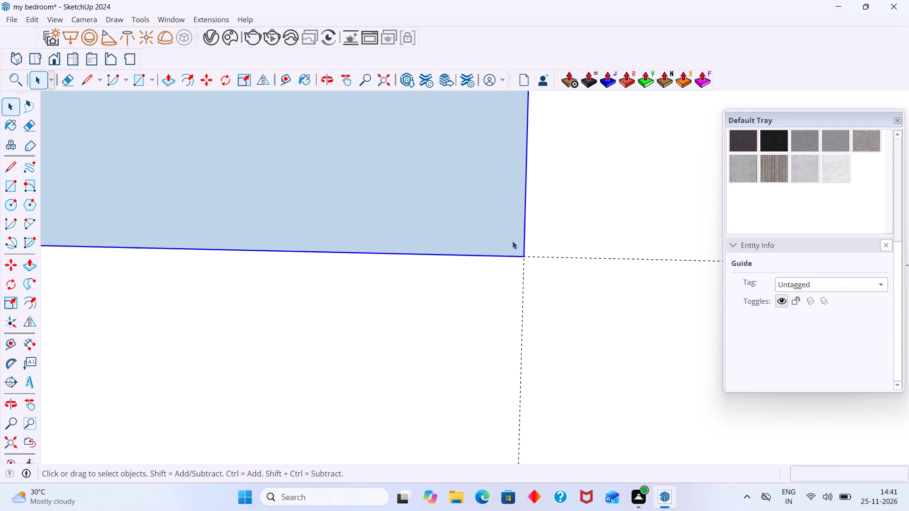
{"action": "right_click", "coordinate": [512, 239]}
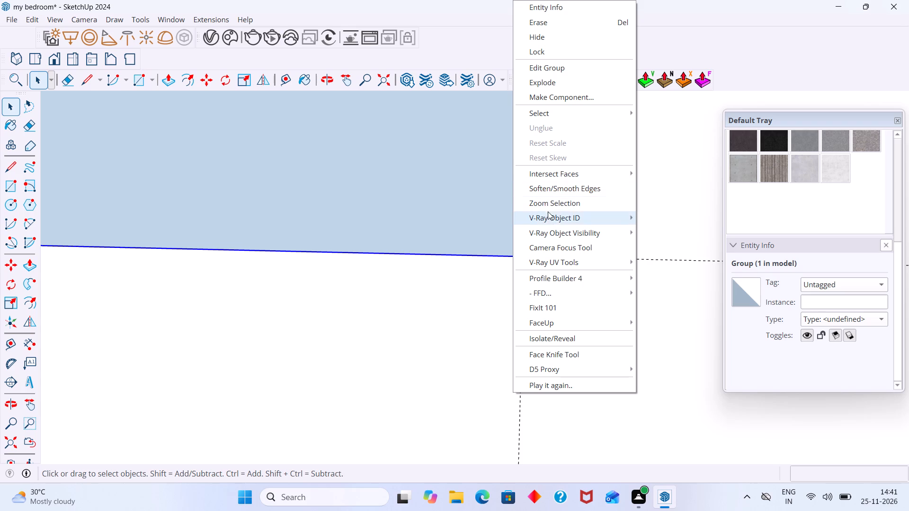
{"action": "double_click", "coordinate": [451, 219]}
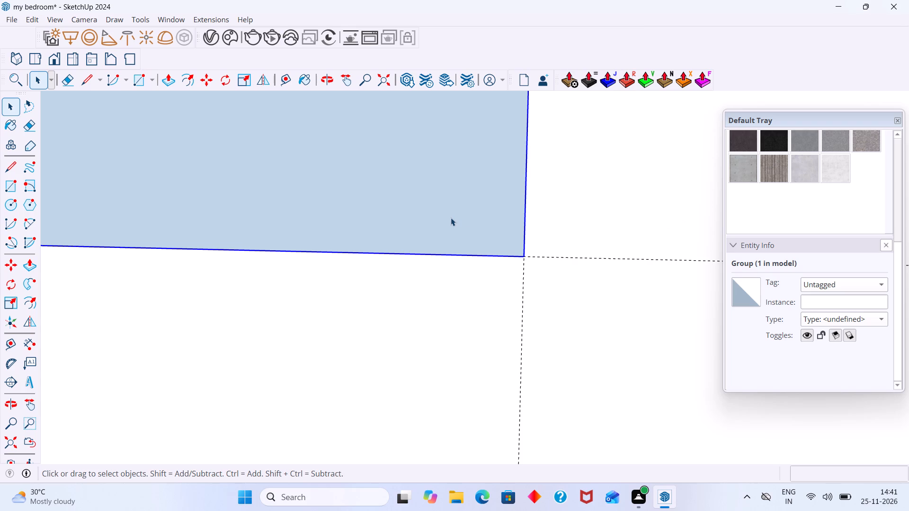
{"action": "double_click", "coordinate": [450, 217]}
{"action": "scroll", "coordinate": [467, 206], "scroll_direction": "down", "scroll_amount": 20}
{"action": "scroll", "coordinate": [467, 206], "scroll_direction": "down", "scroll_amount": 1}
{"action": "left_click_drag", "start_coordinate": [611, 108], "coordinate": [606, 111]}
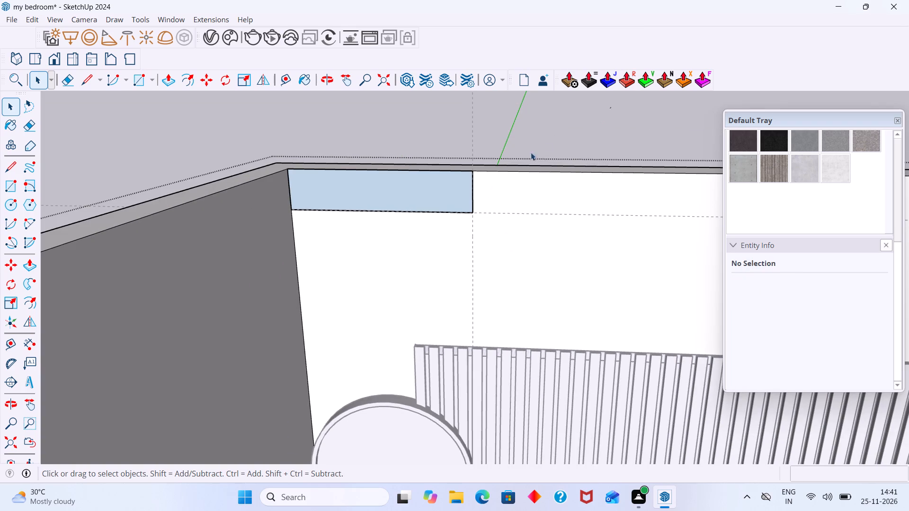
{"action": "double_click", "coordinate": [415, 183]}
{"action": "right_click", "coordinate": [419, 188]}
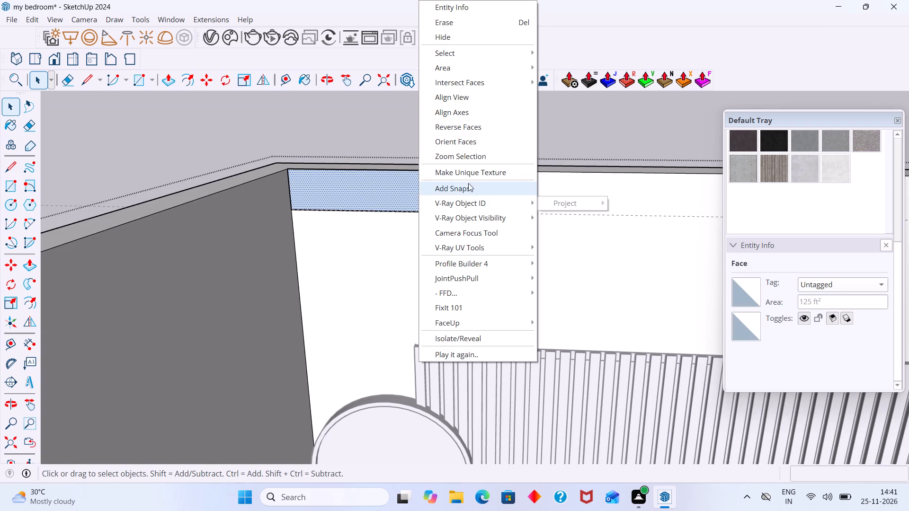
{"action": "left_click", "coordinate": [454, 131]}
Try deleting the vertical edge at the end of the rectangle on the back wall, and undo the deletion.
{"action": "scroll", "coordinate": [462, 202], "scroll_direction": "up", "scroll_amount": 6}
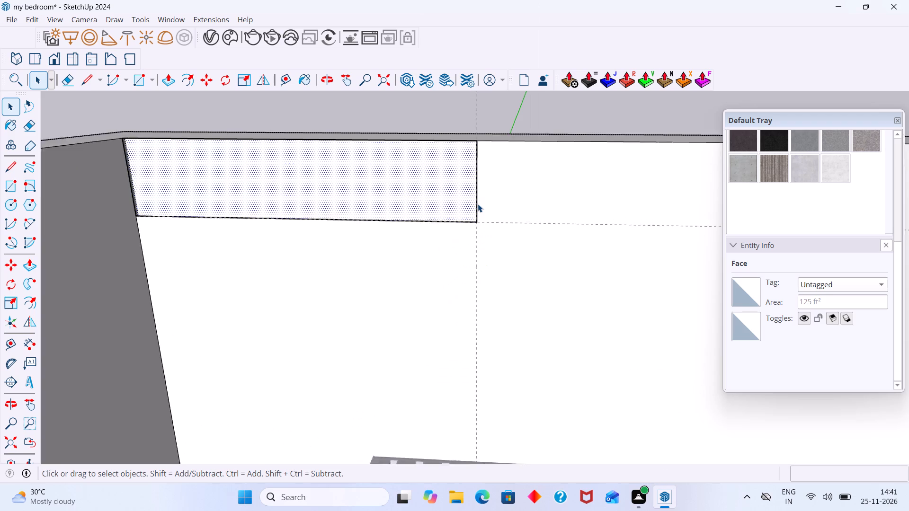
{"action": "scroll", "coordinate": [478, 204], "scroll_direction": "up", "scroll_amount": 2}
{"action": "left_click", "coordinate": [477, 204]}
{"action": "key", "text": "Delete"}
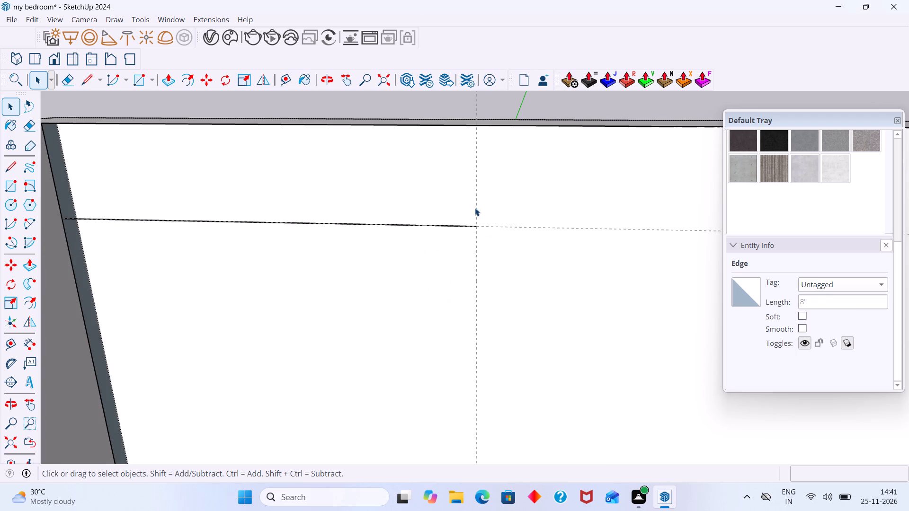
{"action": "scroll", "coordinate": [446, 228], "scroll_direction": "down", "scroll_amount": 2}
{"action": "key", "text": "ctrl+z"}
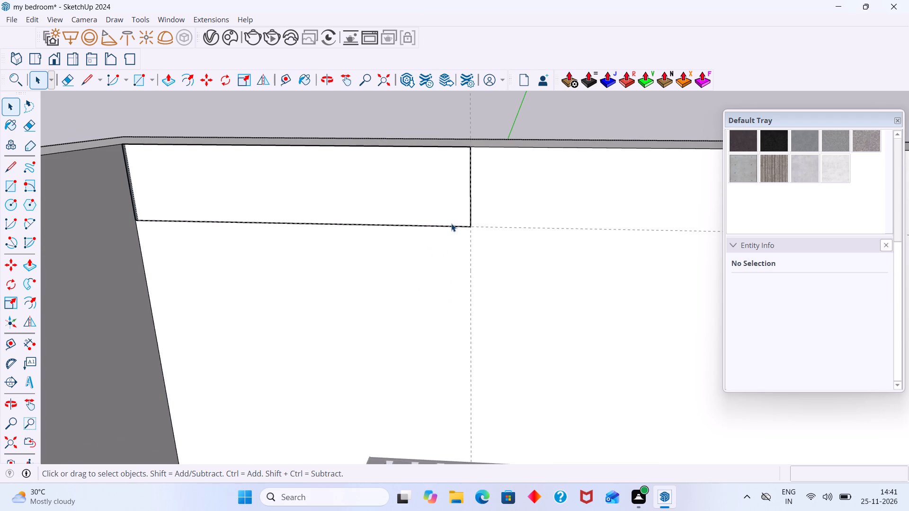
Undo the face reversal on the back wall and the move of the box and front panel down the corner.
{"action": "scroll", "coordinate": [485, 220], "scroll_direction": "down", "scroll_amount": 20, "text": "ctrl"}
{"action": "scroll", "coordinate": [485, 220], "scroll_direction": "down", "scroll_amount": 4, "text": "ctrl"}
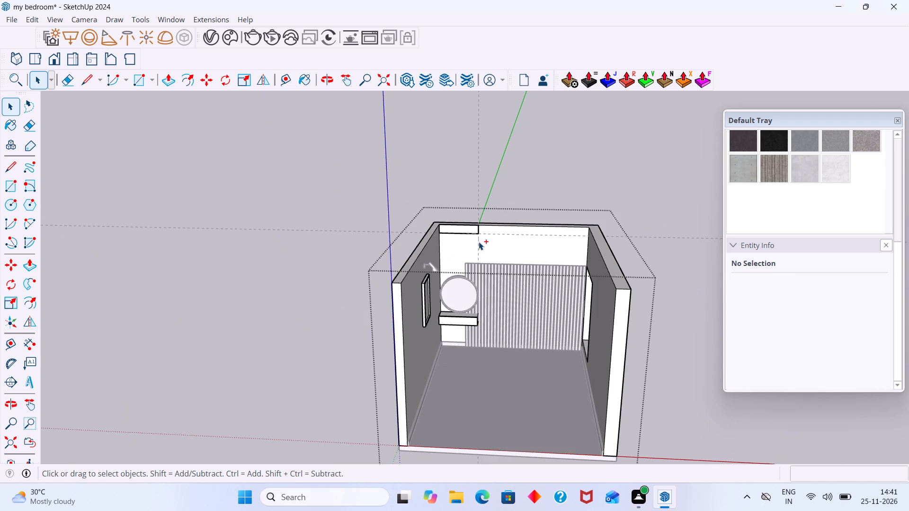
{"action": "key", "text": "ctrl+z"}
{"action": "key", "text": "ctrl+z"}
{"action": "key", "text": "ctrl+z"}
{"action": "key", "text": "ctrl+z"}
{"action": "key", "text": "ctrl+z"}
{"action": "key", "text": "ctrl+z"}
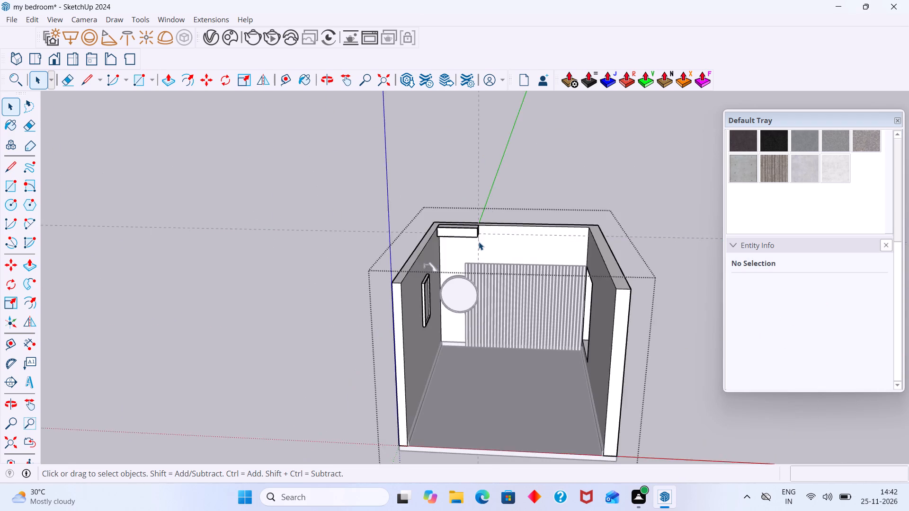
Undo the creation of the separate front panel, going back to editing inside the box group.
{"action": "key", "text": "ctrl+z"}
{"action": "key", "text": "ctrl+z"}
{"action": "key", "text": "ctrl+z"}
{"action": "key", "text": "ctrl+z"}
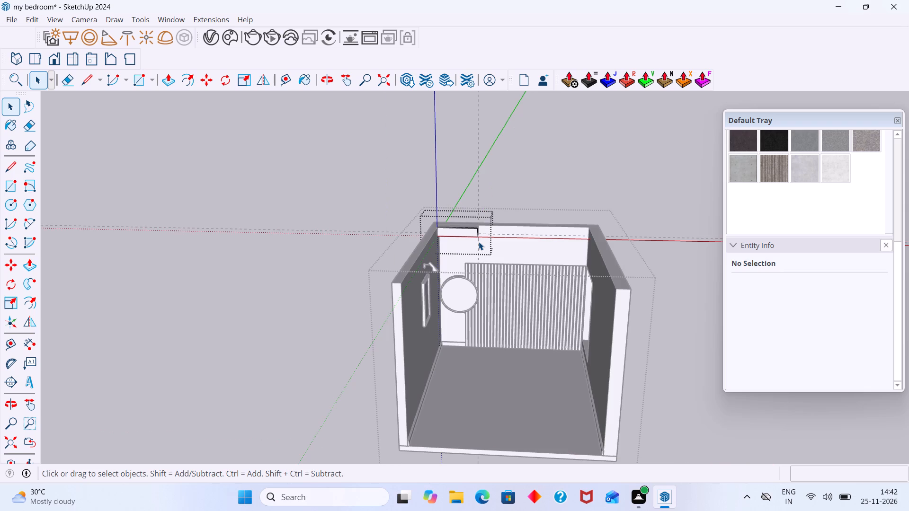
{"action": "key", "text": "ctrl+z"}
{"action": "key", "text": "ctrl+z"}
{"action": "key", "text": "ctrl+z"}
{"action": "key", "text": "ctrl+z"}
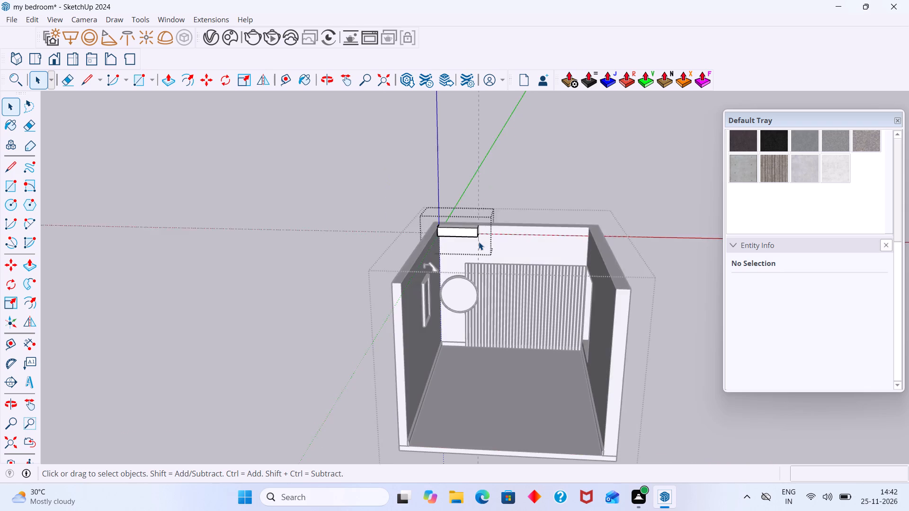
Undo the remaining box and rectangle work in the back wall's top corner and leave the wall group.
{"action": "key", "text": "ctrl+z"}
{"action": "key", "text": "ctrl+z"}
{"action": "key", "text": "ctrl+z"}
{"action": "key", "text": "ctrl+z"}
{"action": "key", "text": "ctrl+z"}
{"action": "key", "text": "ctrl+z"}
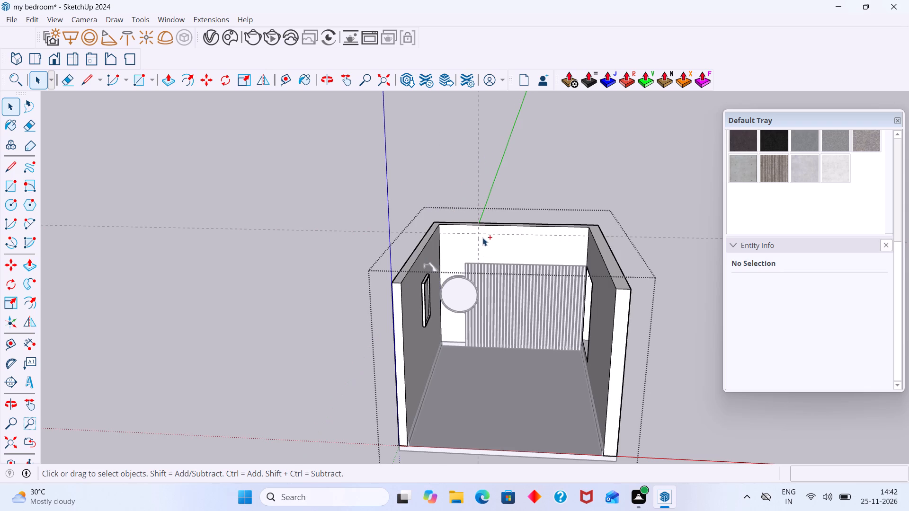
{"action": "left_click", "coordinate": [536, 181]}
Draw a 3' by 8" rectangle on the back wall from its top inner corner to the guide intersection.
{"action": "scroll", "coordinate": [447, 250], "scroll_direction": "up", "scroll_amount": 12}
{"action": "middle_click_drag", "start_coordinate": [460, 216], "coordinate": [472, 238]}
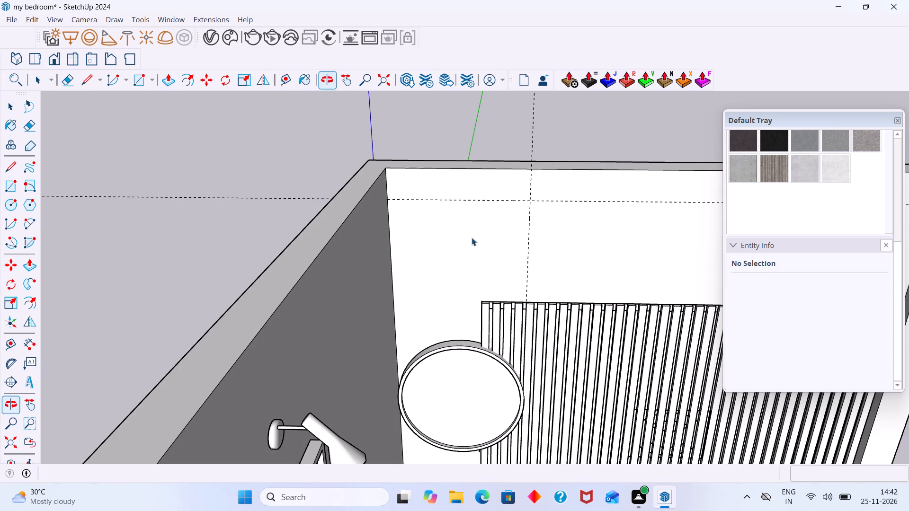
{"action": "key", "text": "r"}
{"action": "scroll", "coordinate": [386, 190], "scroll_direction": "up", "scroll_amount": 8}
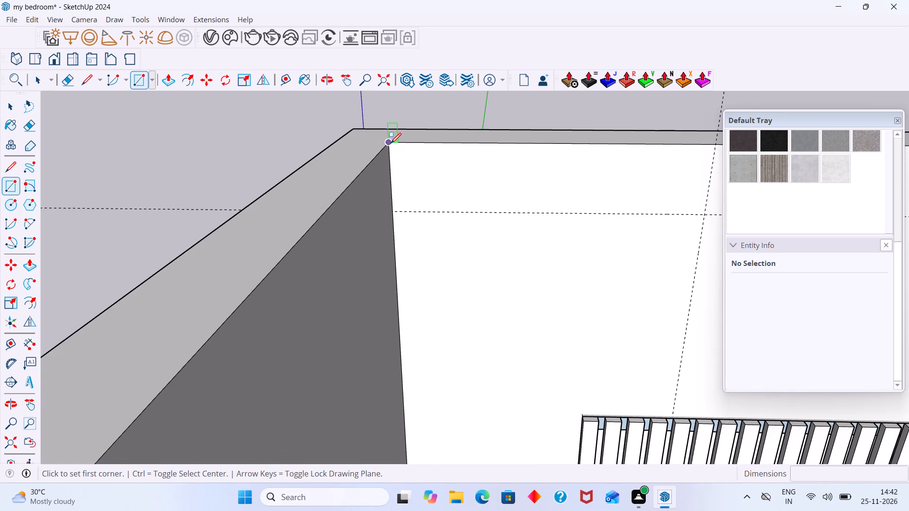
{"action": "left_click", "coordinate": [391, 143]}
{"action": "scroll", "coordinate": [427, 212], "scroll_direction": "down", "scroll_amount": 5}
{"action": "middle_click_drag", "start_coordinate": [430, 221], "coordinate": [283, 241], "text": "shift"}
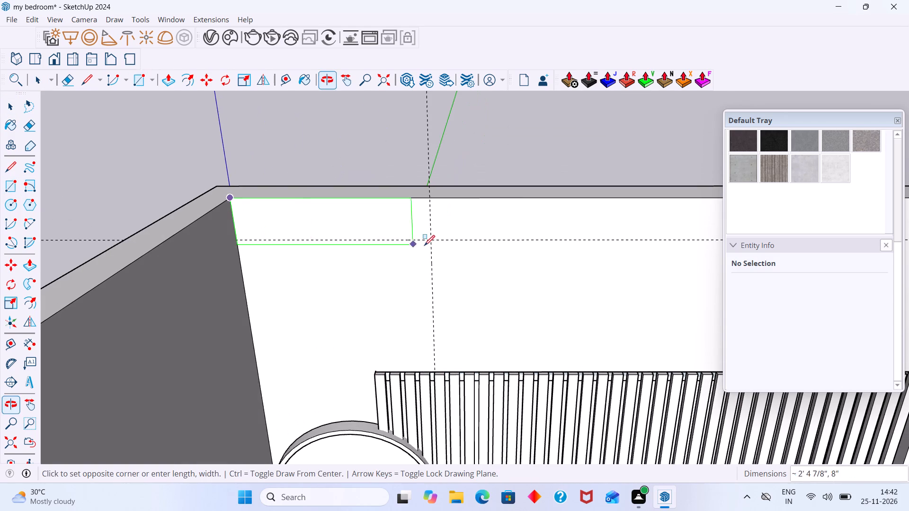
{"action": "left_click", "coordinate": [430, 241]}
{"action": "key", "text": "space"}
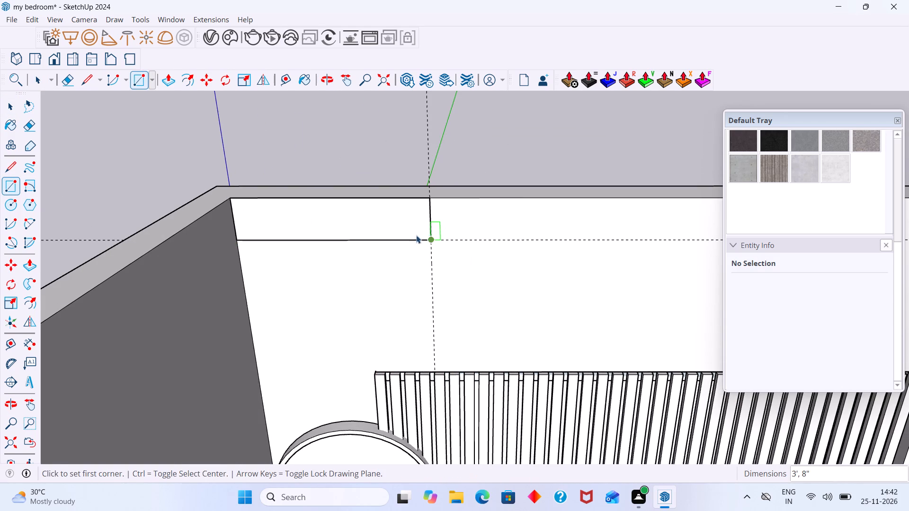
Make the 3' by 8" rectangle's face and edges a group.
{"action": "double_click", "coordinate": [406, 224]}
{"action": "right_click", "coordinate": [406, 224]}
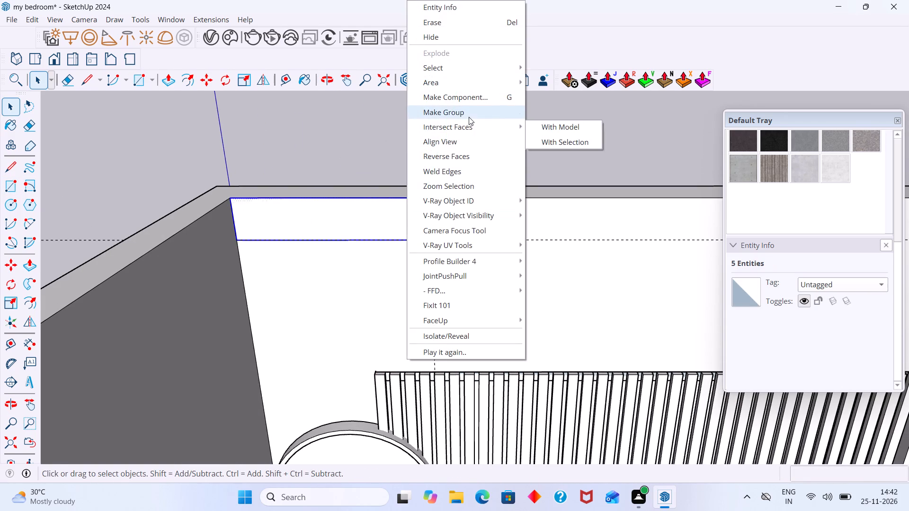
{"action": "left_click", "coordinate": [469, 117]}
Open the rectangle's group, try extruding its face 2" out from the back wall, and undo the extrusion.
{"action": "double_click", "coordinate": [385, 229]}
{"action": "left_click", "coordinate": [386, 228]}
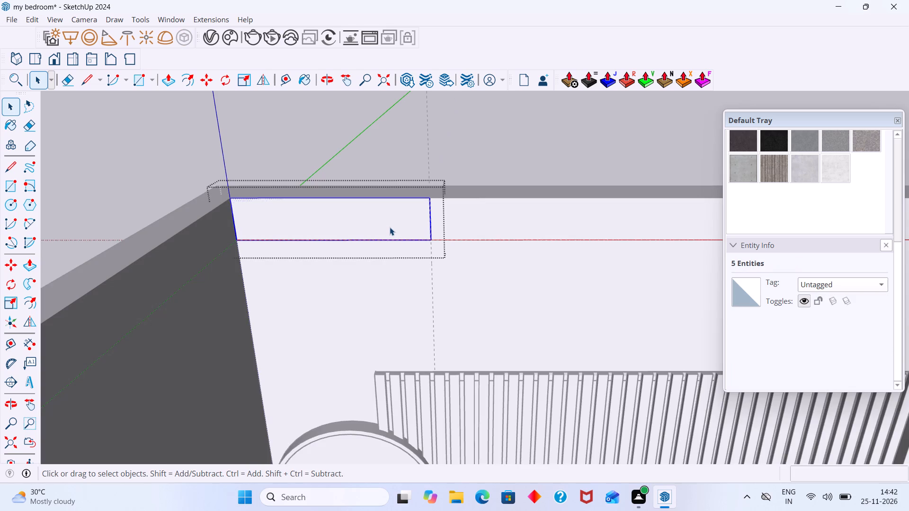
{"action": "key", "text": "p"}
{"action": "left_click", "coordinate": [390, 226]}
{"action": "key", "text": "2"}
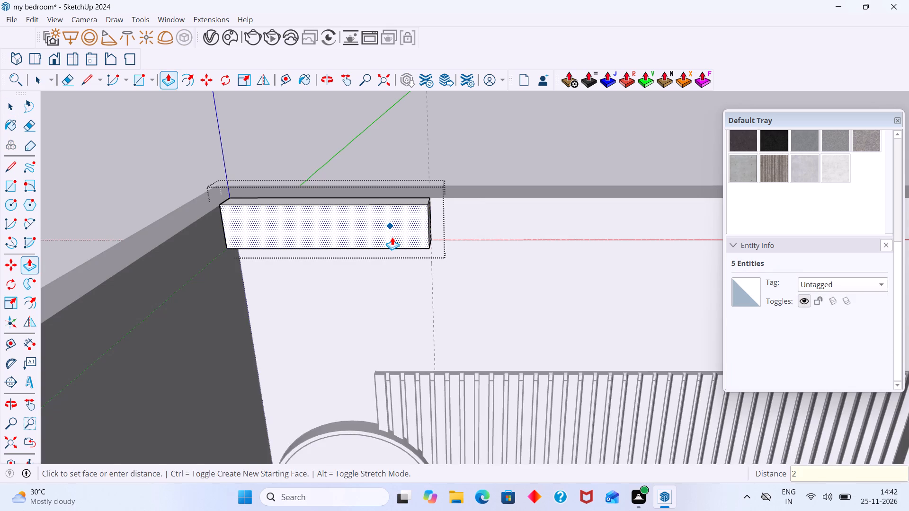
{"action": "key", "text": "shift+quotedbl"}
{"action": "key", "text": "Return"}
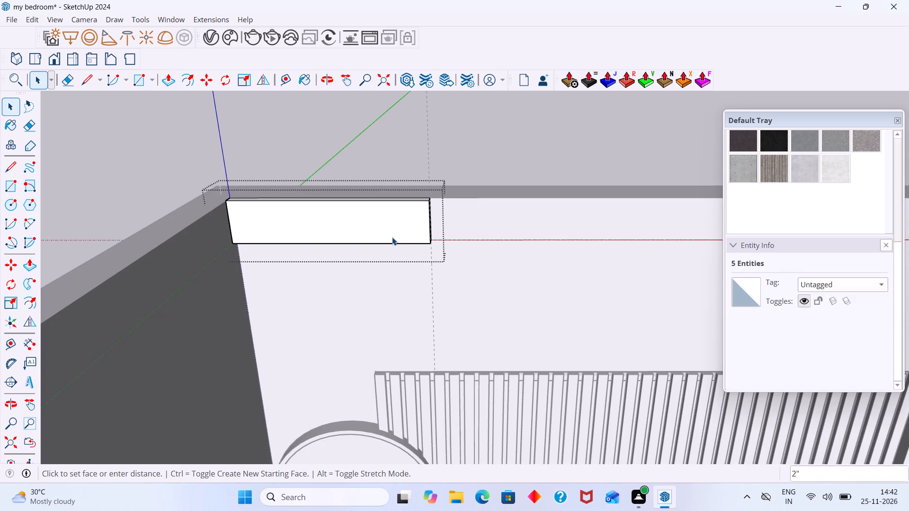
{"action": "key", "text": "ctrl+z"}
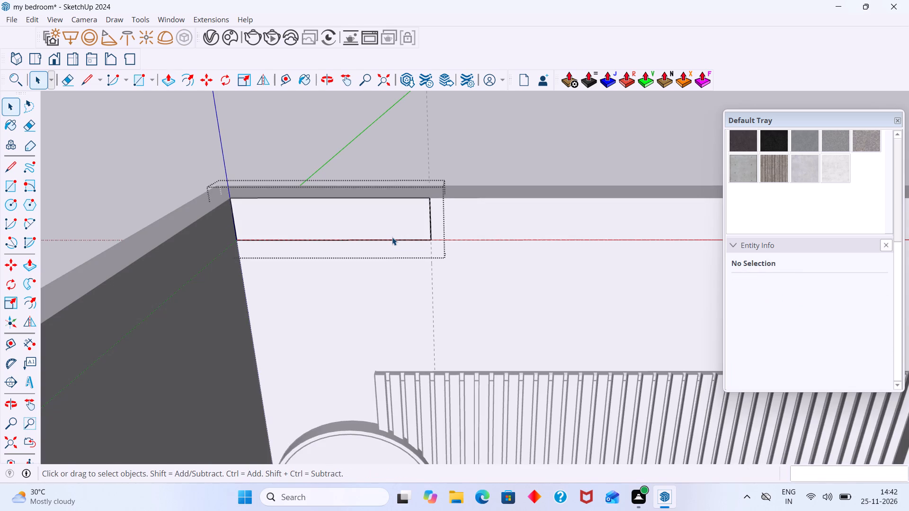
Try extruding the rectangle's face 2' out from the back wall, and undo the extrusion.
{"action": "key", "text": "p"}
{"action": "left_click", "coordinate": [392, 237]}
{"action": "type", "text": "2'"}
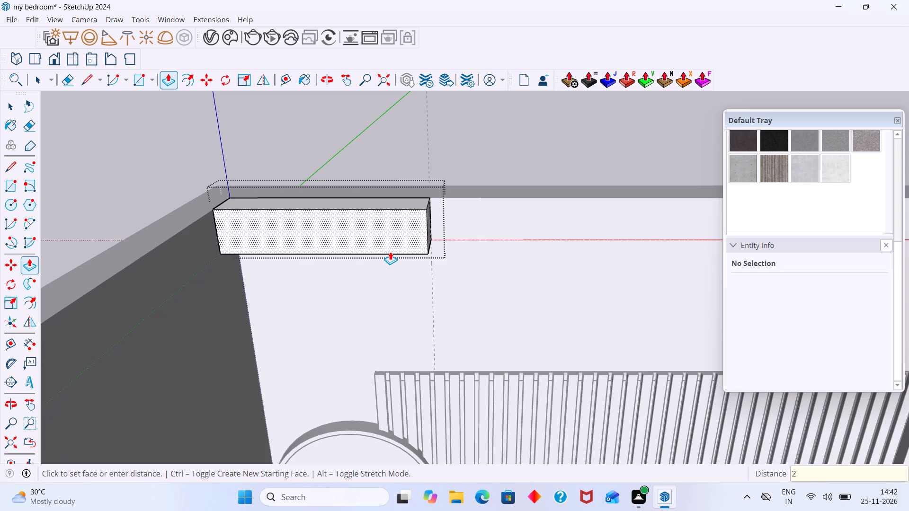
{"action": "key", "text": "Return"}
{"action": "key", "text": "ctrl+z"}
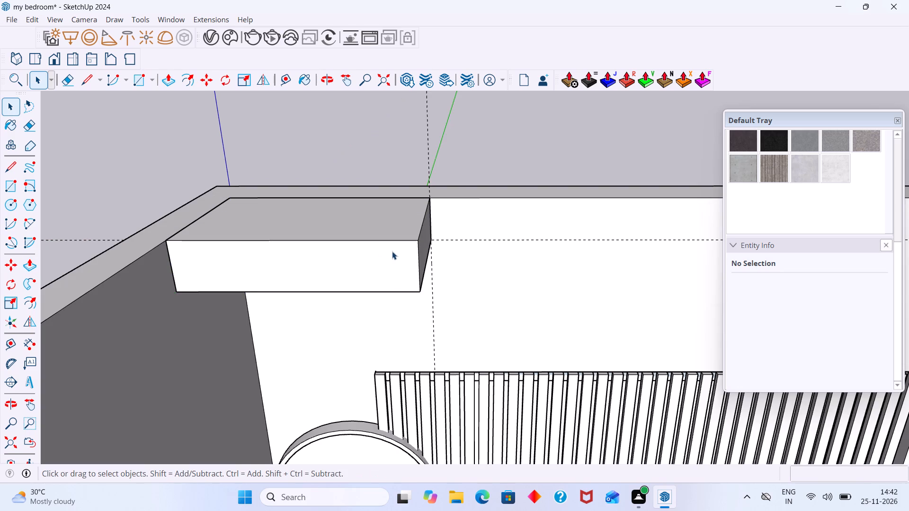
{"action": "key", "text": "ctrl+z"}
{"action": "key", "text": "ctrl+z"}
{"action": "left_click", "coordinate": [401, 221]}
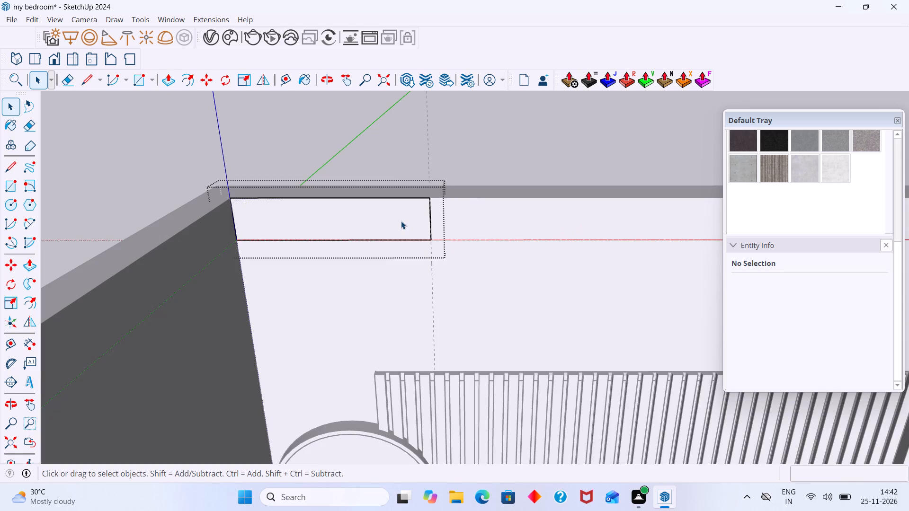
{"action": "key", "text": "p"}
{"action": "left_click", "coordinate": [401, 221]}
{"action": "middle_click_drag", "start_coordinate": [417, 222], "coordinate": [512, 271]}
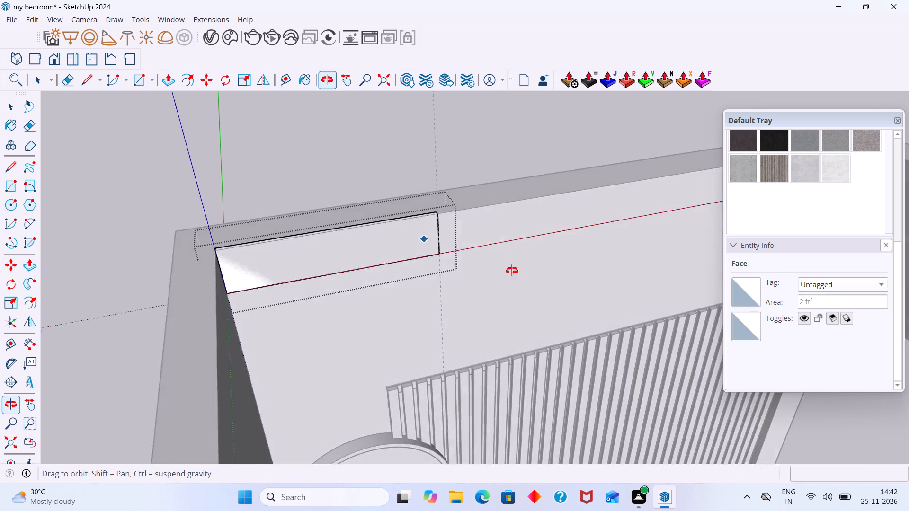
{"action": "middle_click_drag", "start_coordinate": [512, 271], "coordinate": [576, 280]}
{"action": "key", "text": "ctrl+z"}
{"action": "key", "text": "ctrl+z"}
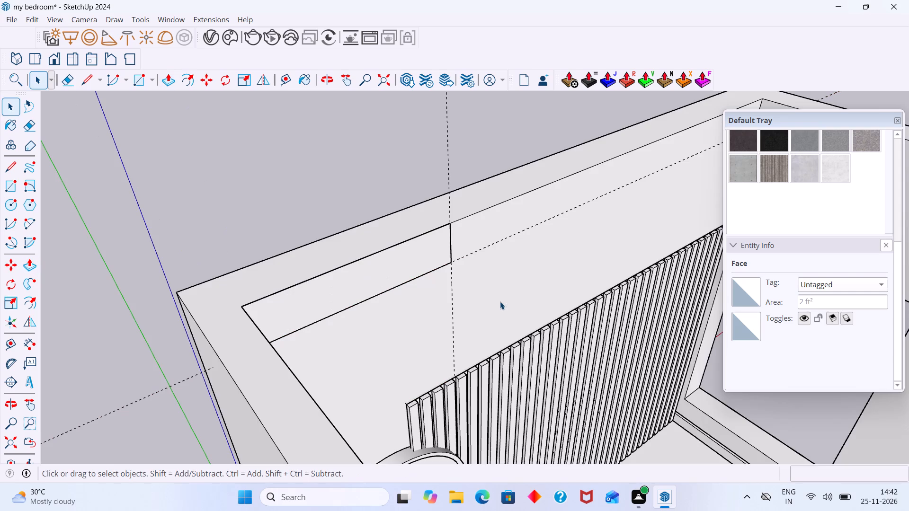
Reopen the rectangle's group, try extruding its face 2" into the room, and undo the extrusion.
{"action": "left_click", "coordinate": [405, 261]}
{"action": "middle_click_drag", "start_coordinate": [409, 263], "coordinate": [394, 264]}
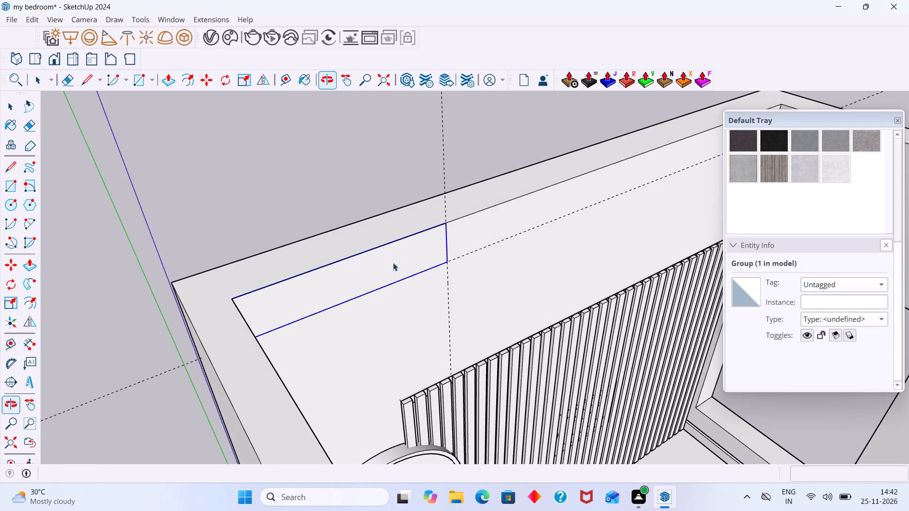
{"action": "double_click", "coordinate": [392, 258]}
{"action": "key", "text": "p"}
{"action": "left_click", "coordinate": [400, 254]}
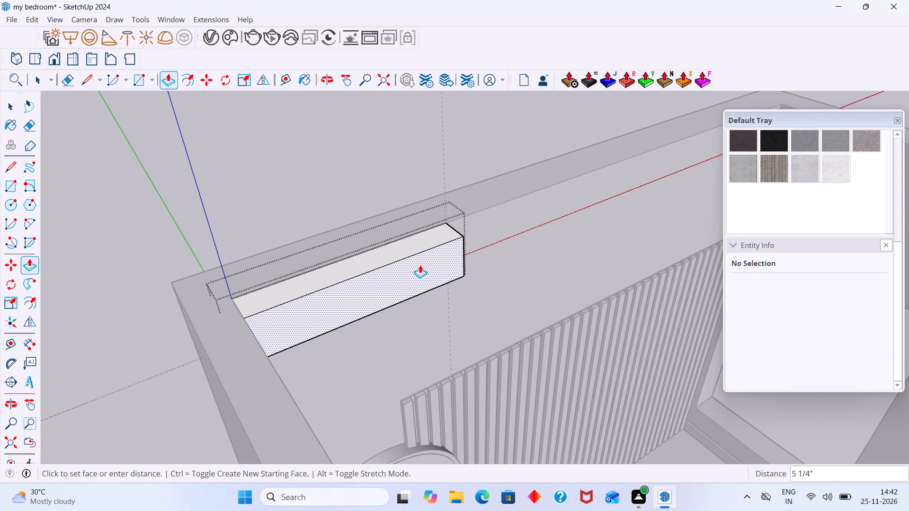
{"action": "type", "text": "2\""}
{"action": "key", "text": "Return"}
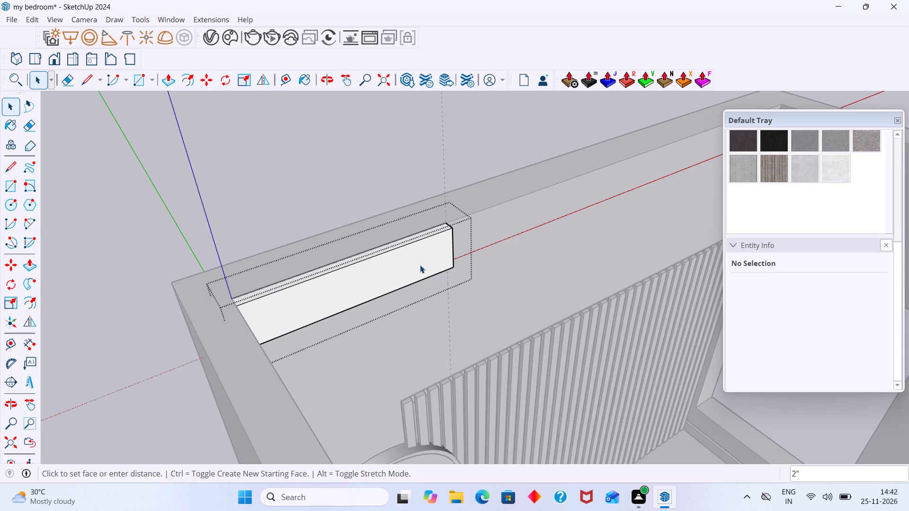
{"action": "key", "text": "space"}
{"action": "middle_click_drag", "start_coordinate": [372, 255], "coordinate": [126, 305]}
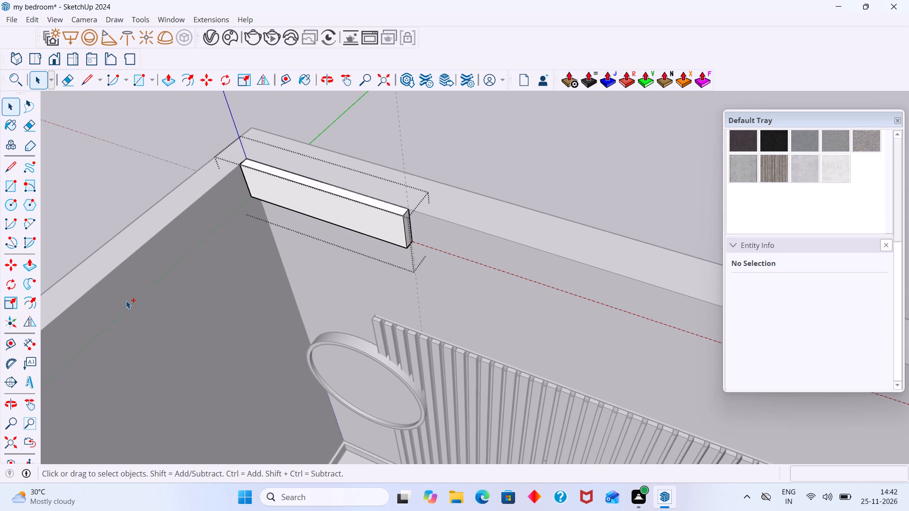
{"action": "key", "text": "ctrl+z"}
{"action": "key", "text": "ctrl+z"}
Extrude the grouped rectangle's face 1' into the room to form a box, and leave the group.
{"action": "scroll", "coordinate": [369, 225], "scroll_direction": "up", "scroll_amount": 5}
{"action": "left_click", "coordinate": [377, 214]}
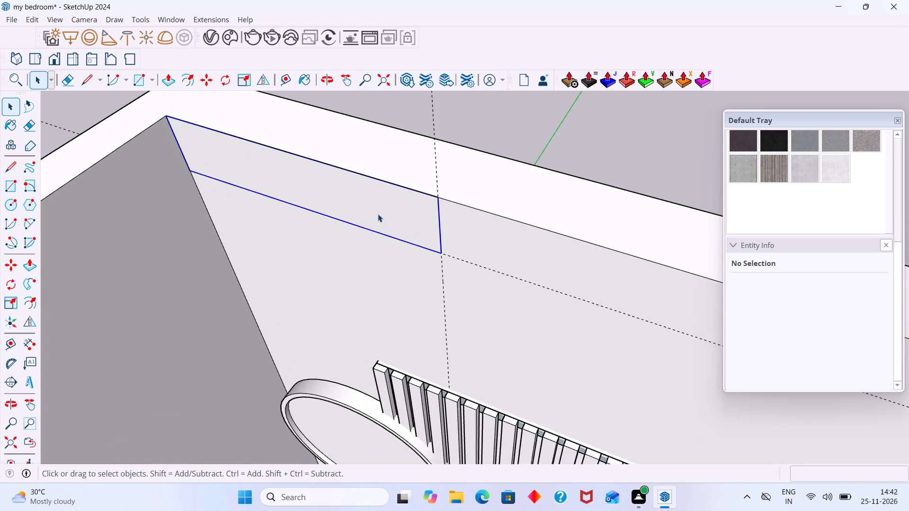
{"action": "double_click", "coordinate": [378, 214]}
{"action": "left_click", "coordinate": [381, 212]}
{"action": "key", "text": "p"}
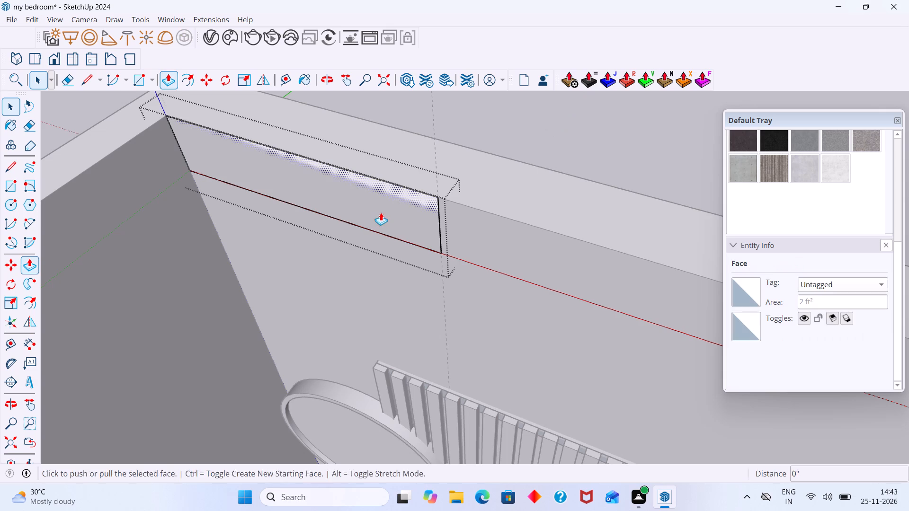
{"action": "left_click", "coordinate": [381, 212]}
{"action": "key", "text": "ctrl+z"}
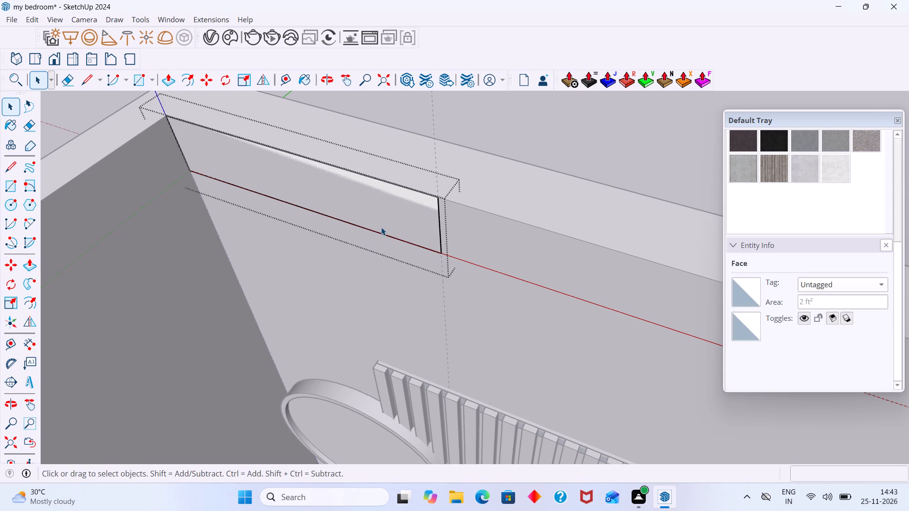
{"action": "key", "text": "p"}
{"action": "left_click", "coordinate": [382, 218]}
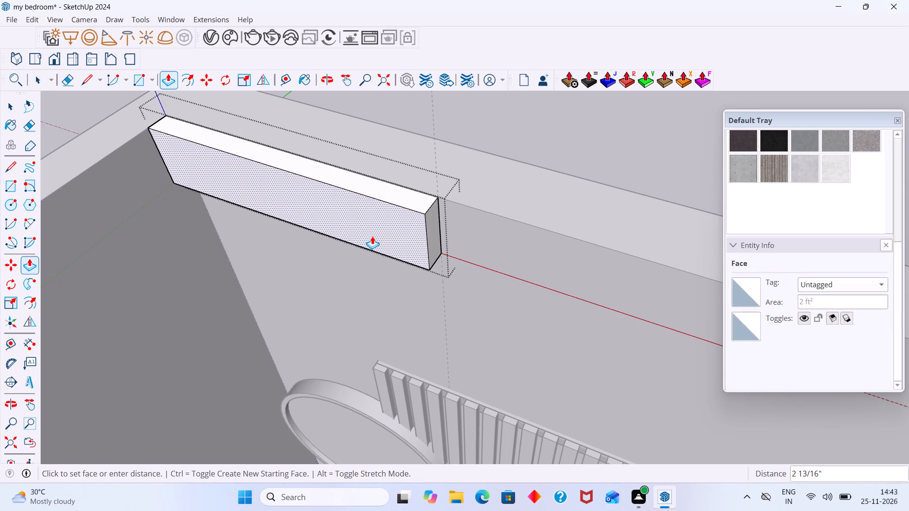
{"action": "type", "text": "1'"}
{"action": "key", "text": "Return"}
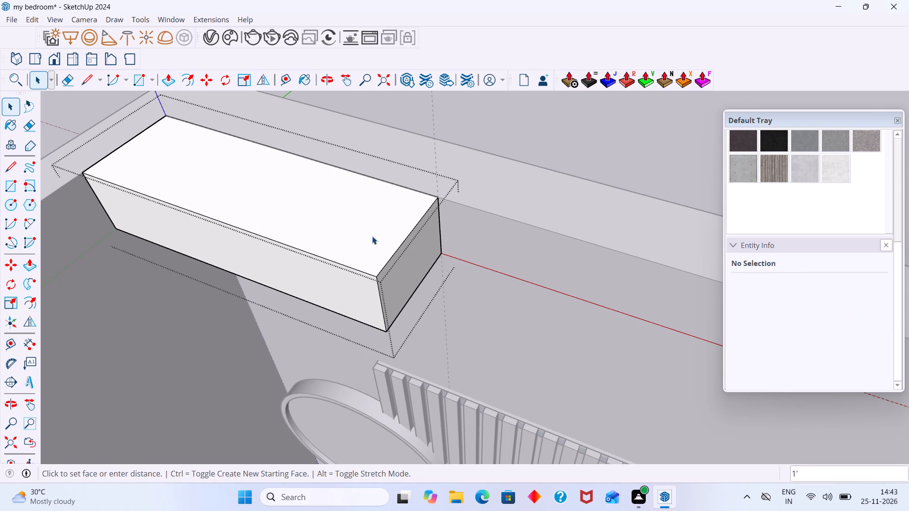
{"action": "key", "text": "space"}
{"action": "scroll", "coordinate": [371, 236], "scroll_direction": "down", "scroll_amount": 16}
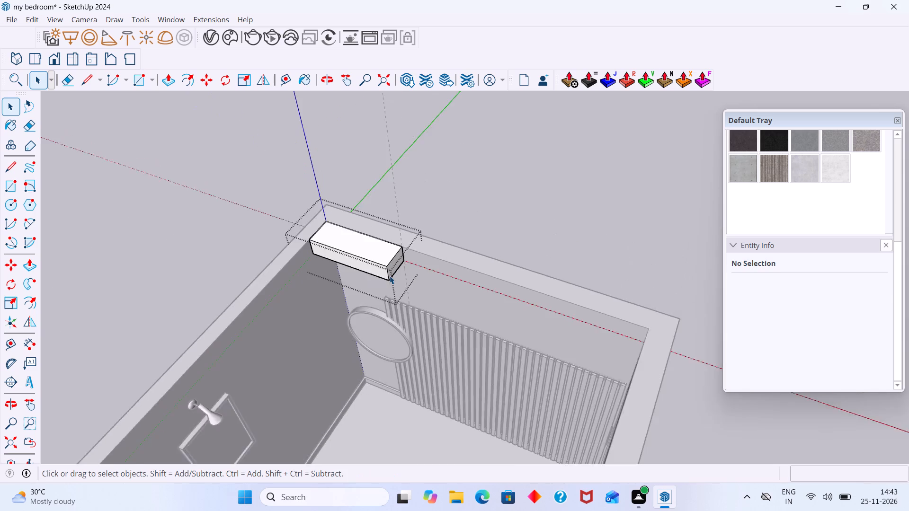
{"action": "scroll", "coordinate": [390, 276], "scroll_direction": "down", "scroll_amount": 2}
{"action": "middle_click_drag", "start_coordinate": [394, 293], "coordinate": [448, 267]}
{"action": "left_click", "coordinate": [491, 197]}
Move the box group about 7' 3" straight down the wall corner by its back top corner, to just beneath the round mirror.
{"action": "scroll", "coordinate": [390, 277], "scroll_direction": "up", "scroll_amount": 14}
{"action": "double_click", "coordinate": [386, 278]}
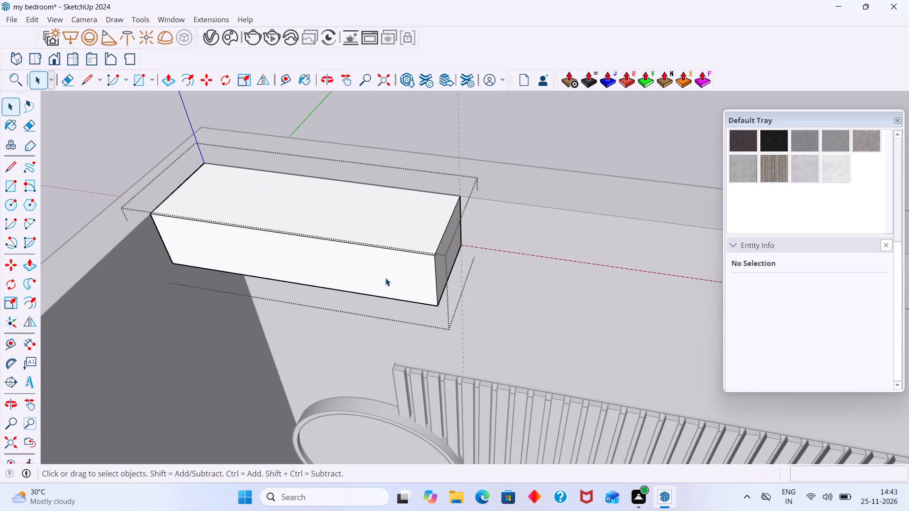
{"action": "middle_click_drag", "start_coordinate": [392, 278], "coordinate": [442, 278]}
{"action": "left_click", "coordinate": [550, 135]}
{"action": "left_click", "coordinate": [411, 234]}
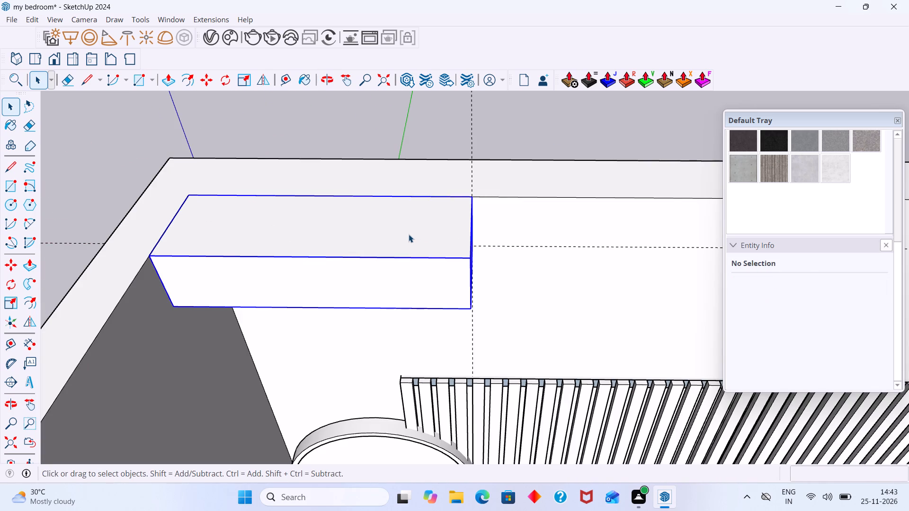
{"action": "key", "text": "m"}
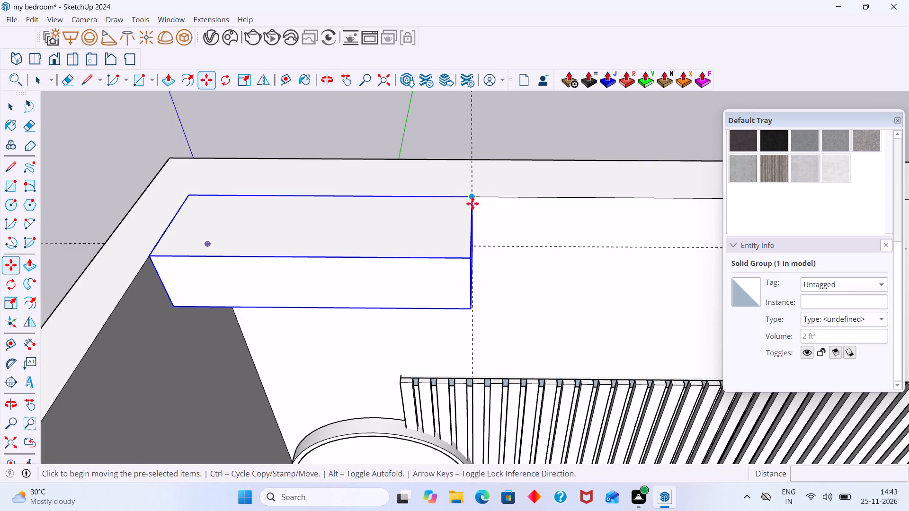
{"action": "left_click", "coordinate": [190, 194]}
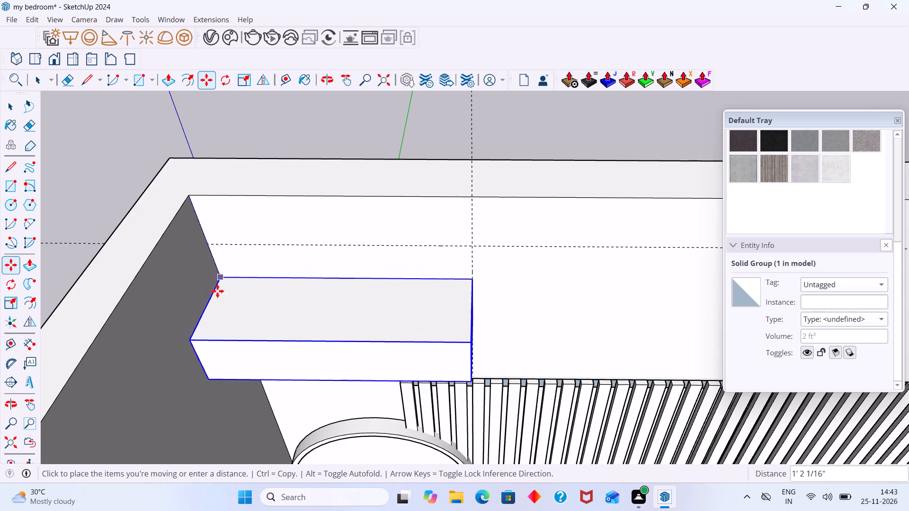
{"action": "scroll", "coordinate": [225, 333], "scroll_direction": "down", "scroll_amount": 6}
{"action": "middle_click_drag", "start_coordinate": [249, 335], "coordinate": [221, 176]}
{"action": "middle_click_drag", "start_coordinate": [224, 313], "coordinate": [202, 189]}
{"action": "scroll", "coordinate": [202, 189], "scroll_direction": "up", "scroll_amount": 1}
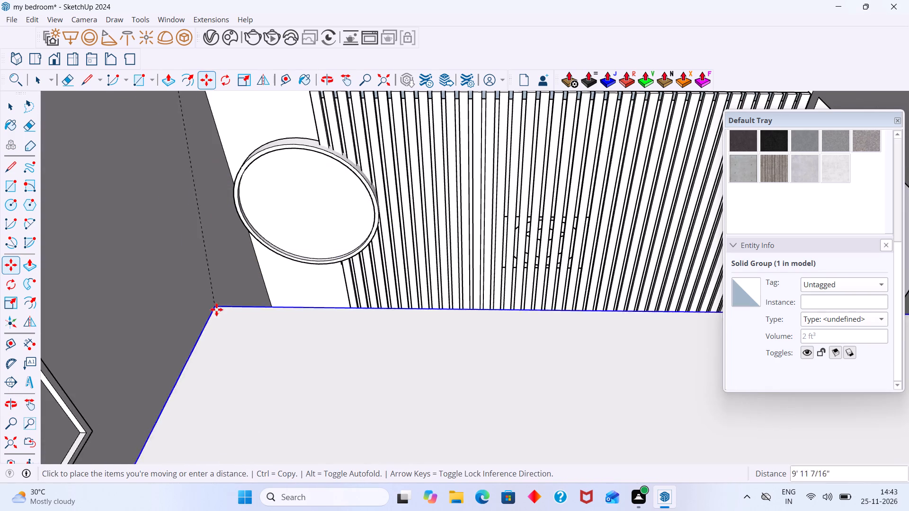
{"action": "scroll", "coordinate": [247, 326], "scroll_direction": "up", "scroll_amount": 20}
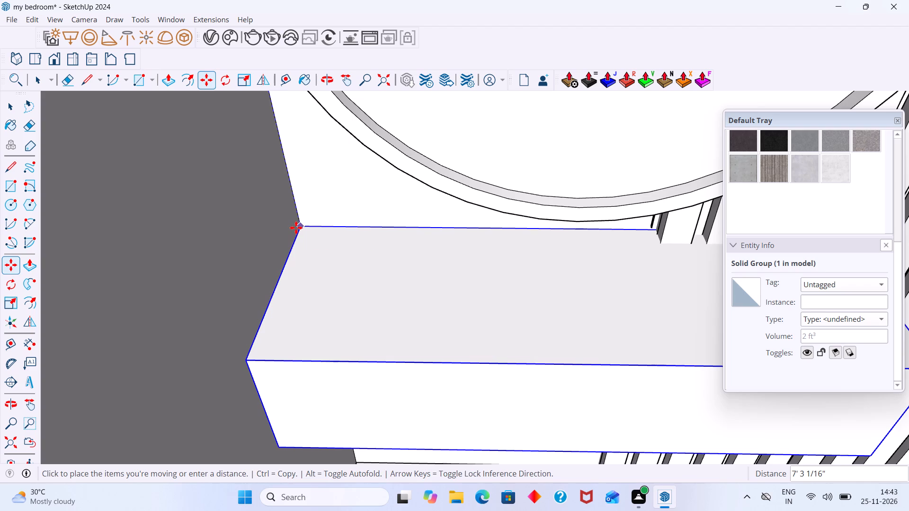
{"action": "left_click", "coordinate": [296, 228]}
{"action": "scroll", "coordinate": [310, 225], "scroll_direction": "down", "scroll_amount": 15}
{"action": "middle_click_drag", "start_coordinate": [350, 253], "coordinate": [330, 251]}
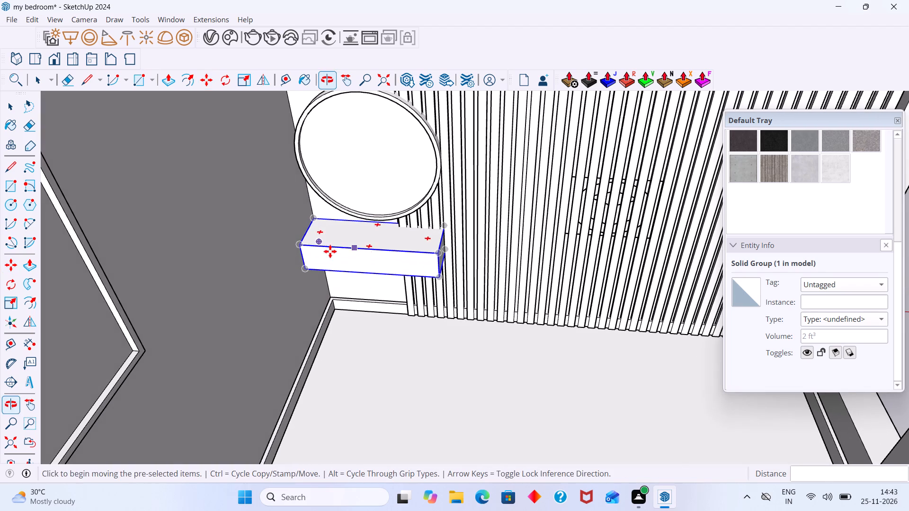
{"action": "key", "text": "space"}
Draw a rectangle covering the box's front face from its upper corner at the side wall to the opposite lower corner.
{"action": "scroll", "coordinate": [314, 265], "scroll_direction": "down", "scroll_amount": 8}
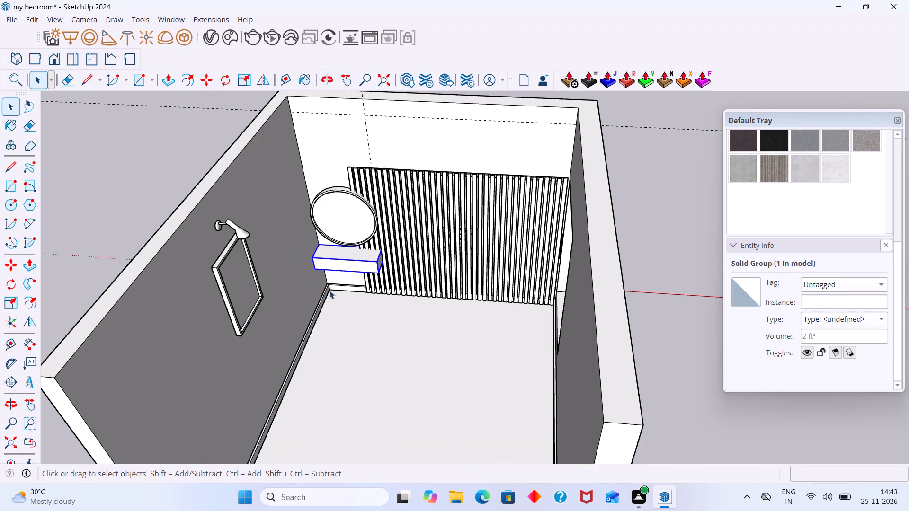
{"action": "middle_click_drag", "start_coordinate": [321, 313], "coordinate": [325, 240]}
{"action": "scroll", "coordinate": [320, 272], "scroll_direction": "up", "scroll_amount": 10}
{"action": "left_click", "coordinate": [311, 274]}
{"action": "scroll", "coordinate": [312, 276], "scroll_direction": "up", "scroll_amount": 5}
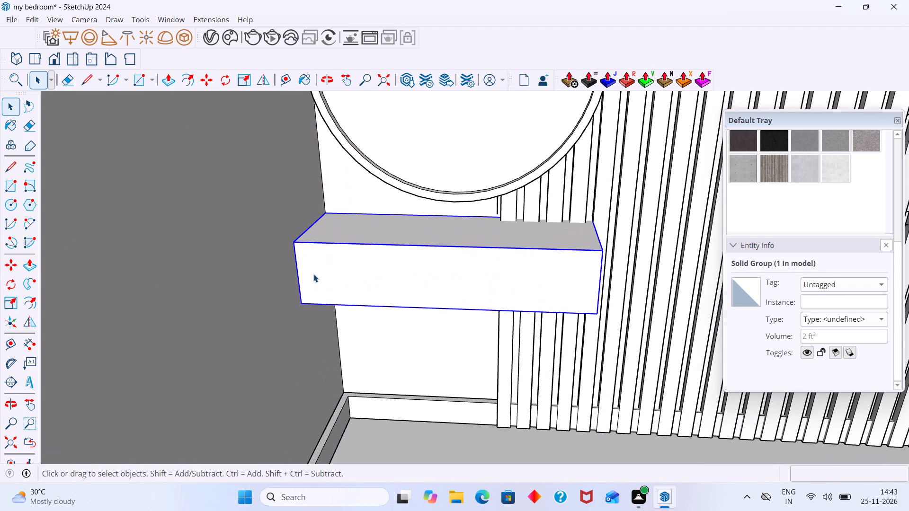
{"action": "left_click", "coordinate": [313, 274]}
{"action": "key", "text": "r"}
{"action": "key", "text": "space"}
{"action": "left_click", "coordinate": [330, 269]}
{"action": "scroll", "coordinate": [326, 272], "scroll_direction": "down", "scroll_amount": 4}
{"action": "left_click", "coordinate": [388, 405]}
{"action": "scroll", "coordinate": [311, 252], "scroll_direction": "up", "scroll_amount": 3}
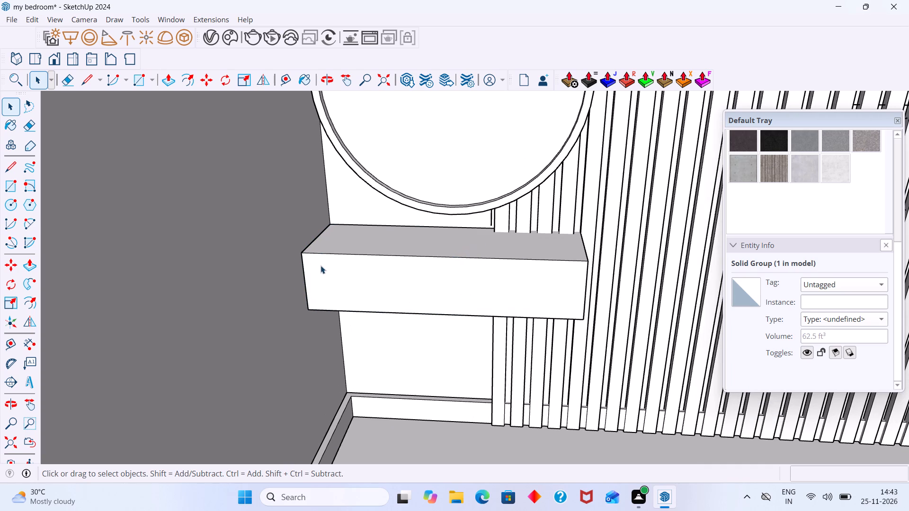
{"action": "key", "text": "r"}
{"action": "left_click", "coordinate": [300, 253]}
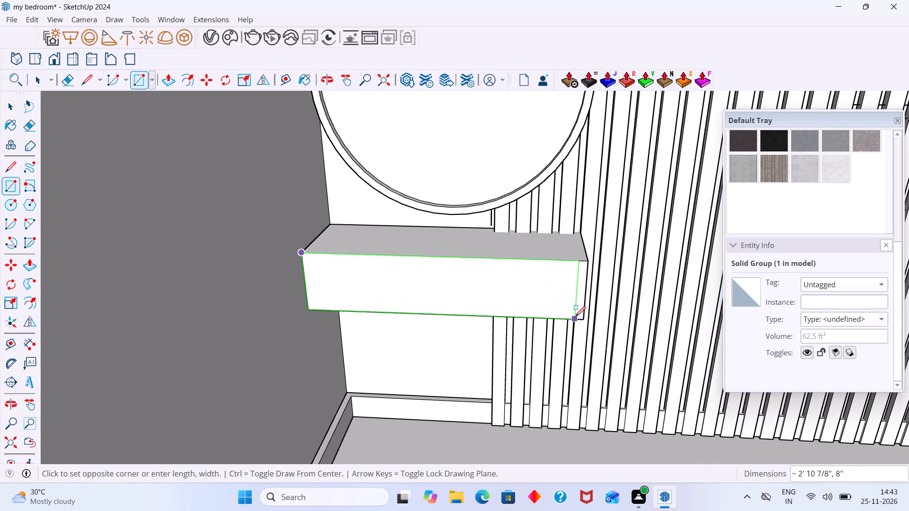
{"action": "left_click", "coordinate": [583, 318]}
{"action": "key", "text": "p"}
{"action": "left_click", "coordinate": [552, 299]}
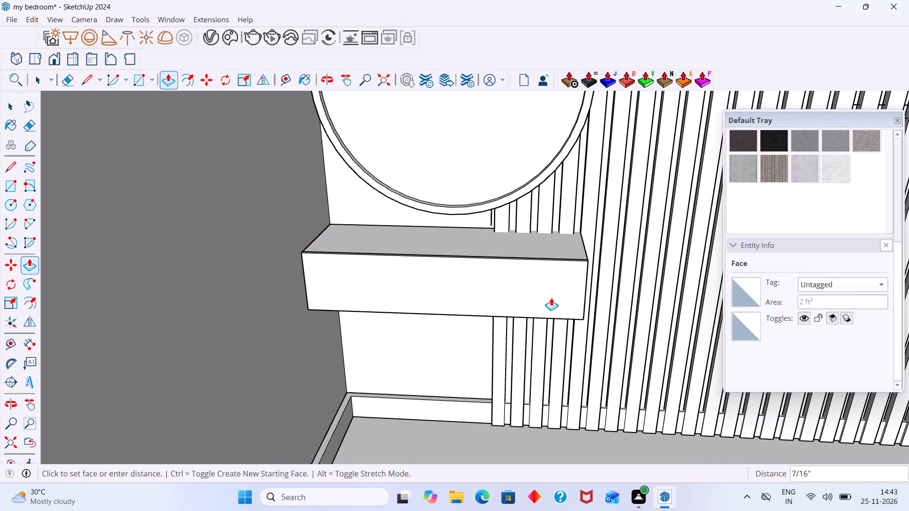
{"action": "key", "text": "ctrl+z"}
Make the new front-face rectangle, with its edges, into its own group.
{"action": "key", "text": "space"}
{"action": "triple_click", "coordinate": [527, 285]}
{"action": "right_click", "coordinate": [527, 284]}
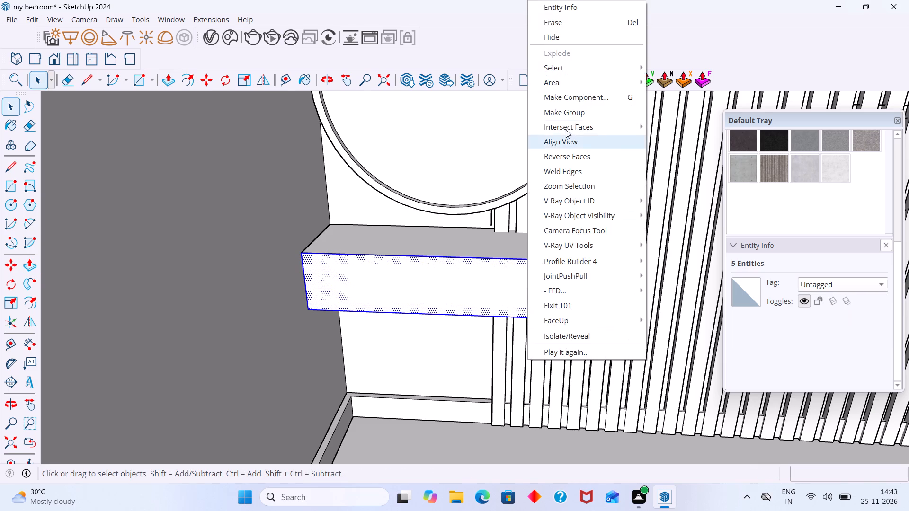
{"action": "left_click", "coordinate": [568, 115]}
Open the rectangle's group, extrude its face 1" into the room as a front panel, and leave the group.
{"action": "triple_click", "coordinate": [462, 288]}
{"action": "scroll", "coordinate": [463, 287], "scroll_direction": "up", "scroll_amount": 1}
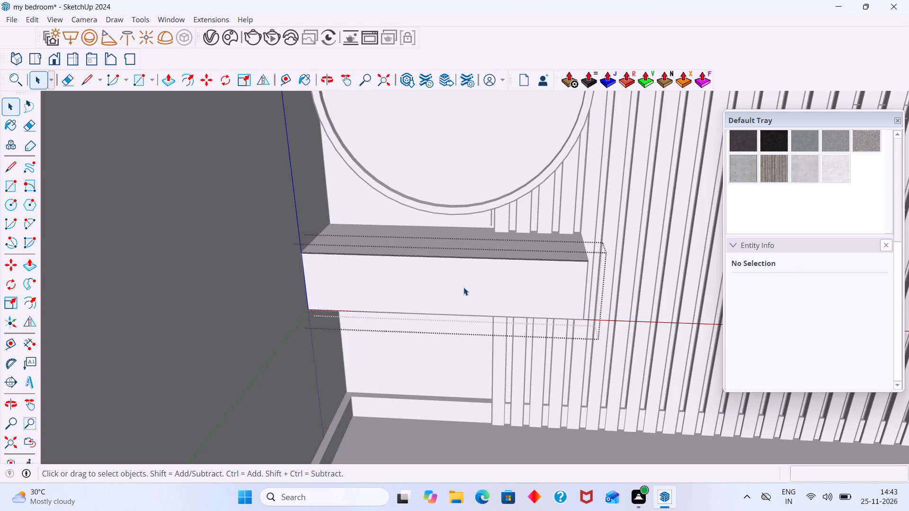
{"action": "double_click", "coordinate": [464, 287]}
{"action": "key", "text": "p"}
{"action": "left_click", "coordinate": [462, 296]}
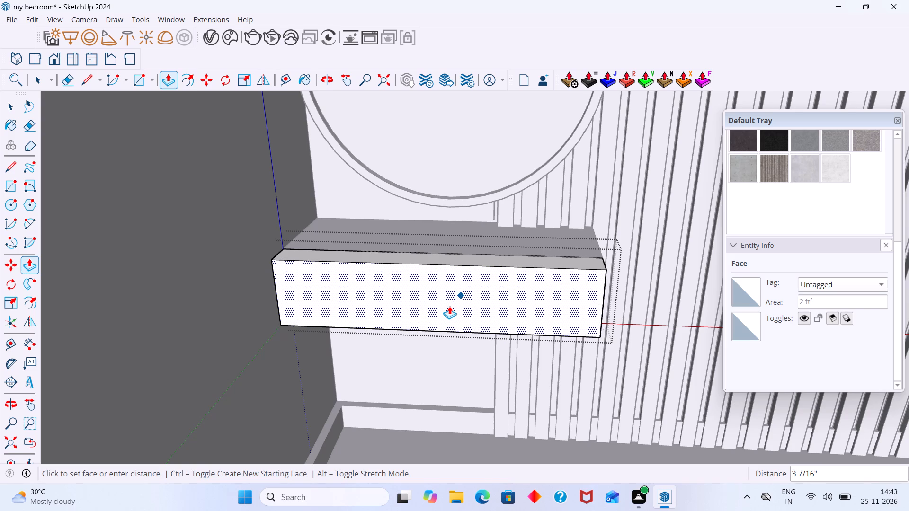
{"action": "type", "text": "1\""}
{"action": "key", "text": "Return"}
{"action": "key", "text": "space"}
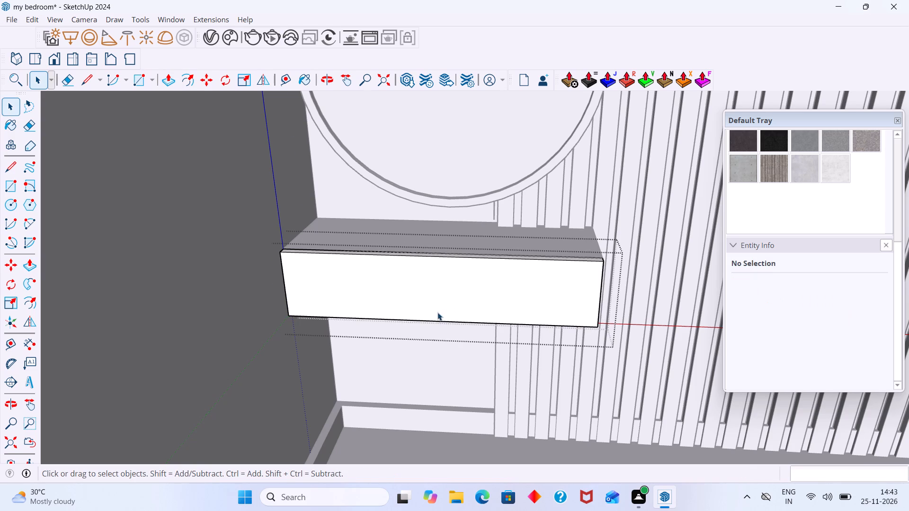
{"action": "scroll", "coordinate": [437, 317], "scroll_direction": "down", "scroll_amount": 6}
{"action": "middle_click_drag", "start_coordinate": [451, 295], "coordinate": [405, 355]}
{"action": "scroll", "coordinate": [432, 327], "scroll_direction": "up", "scroll_amount": 11}
{"action": "scroll", "coordinate": [552, 260], "scroll_direction": "up", "scroll_amount": 1}
{"action": "middle_click_drag", "start_coordinate": [552, 259], "coordinate": [400, 267]}
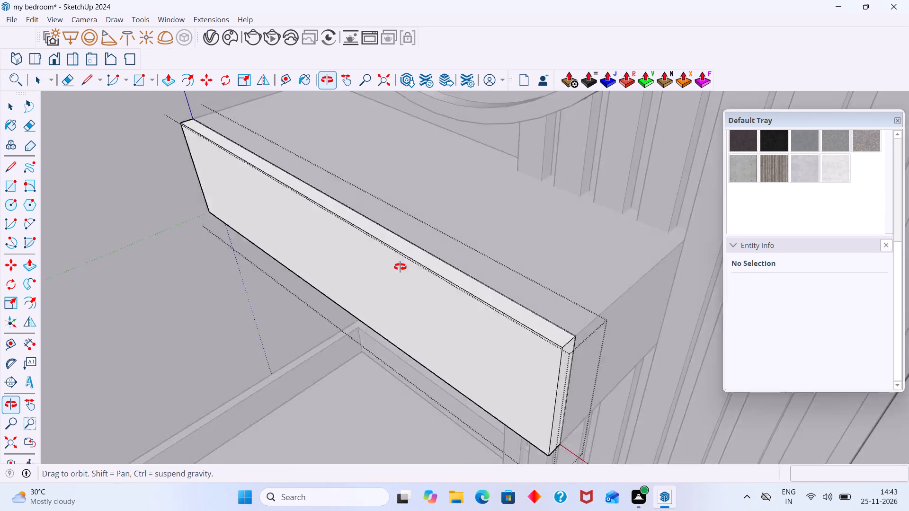
{"action": "middle_click_drag", "start_coordinate": [400, 267], "coordinate": [442, 246]}
{"action": "scroll", "coordinate": [444, 242], "scroll_direction": "up", "scroll_amount": 1}
{"action": "scroll", "coordinate": [444, 242], "scroll_direction": "down", "scroll_amount": 20}
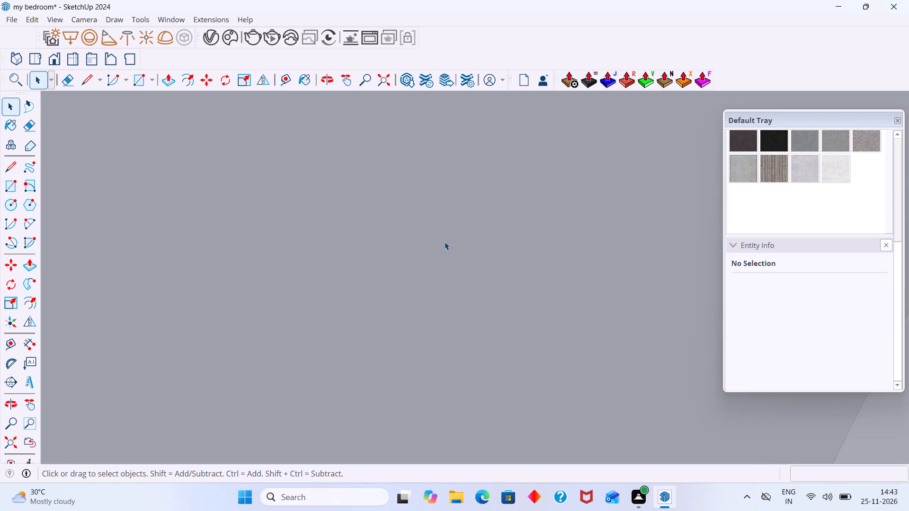
{"action": "scroll", "coordinate": [445, 242], "scroll_direction": "down", "scroll_amount": 10}
{"action": "left_click", "coordinate": [16, 442]}
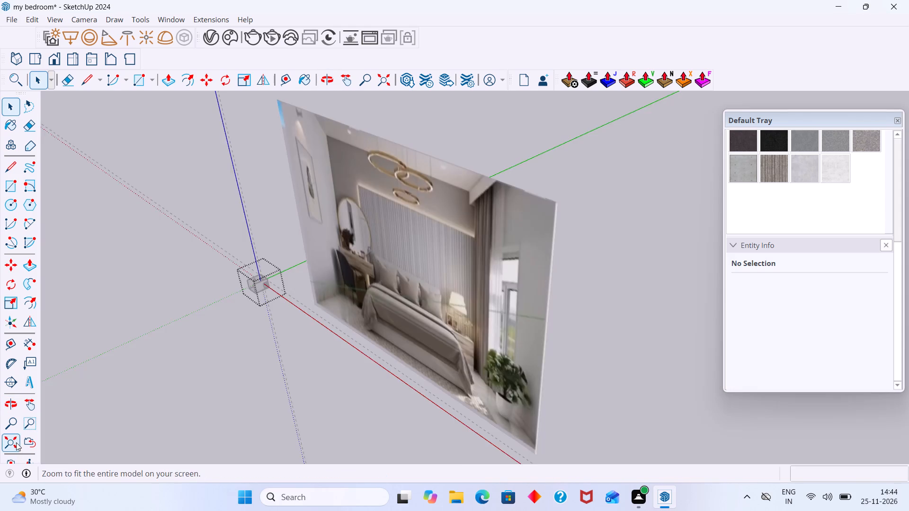
{"action": "scroll", "coordinate": [178, 363], "scroll_direction": "down", "scroll_amount": 5}
{"action": "left_click", "coordinate": [223, 351]}
Examine the top front corner where the new front panel meets the box beneath the round mirror.
{"action": "middle_click_drag", "start_coordinate": [258, 296], "coordinate": [309, 279]}
{"action": "scroll", "coordinate": [231, 324], "scroll_direction": "up", "scroll_amount": 8}
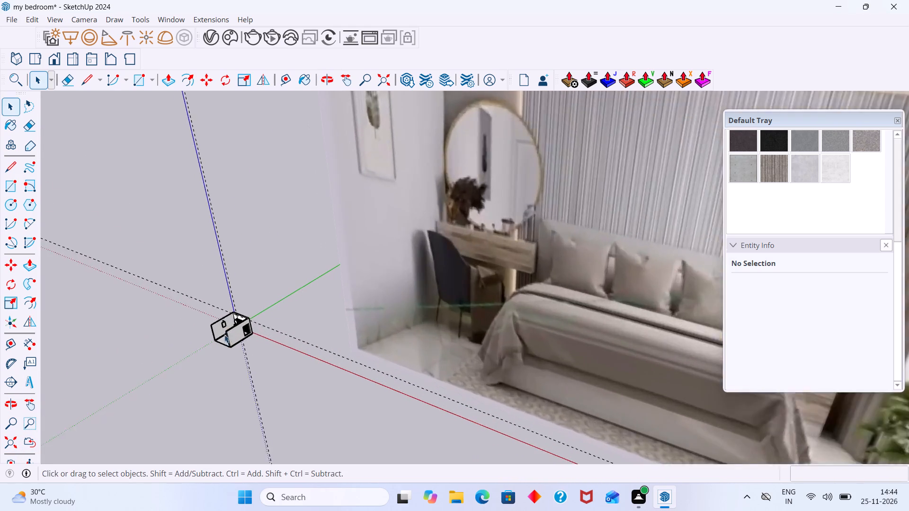
{"action": "scroll", "coordinate": [224, 335], "scroll_direction": "up", "scroll_amount": 5}
{"action": "middle_click_drag", "start_coordinate": [222, 329], "coordinate": [318, 296], "text": "shift"}
{"action": "middle_click_drag", "start_coordinate": [325, 295], "coordinate": [403, 274]}
{"action": "scroll", "coordinate": [265, 341], "scroll_direction": "up", "scroll_amount": 12}
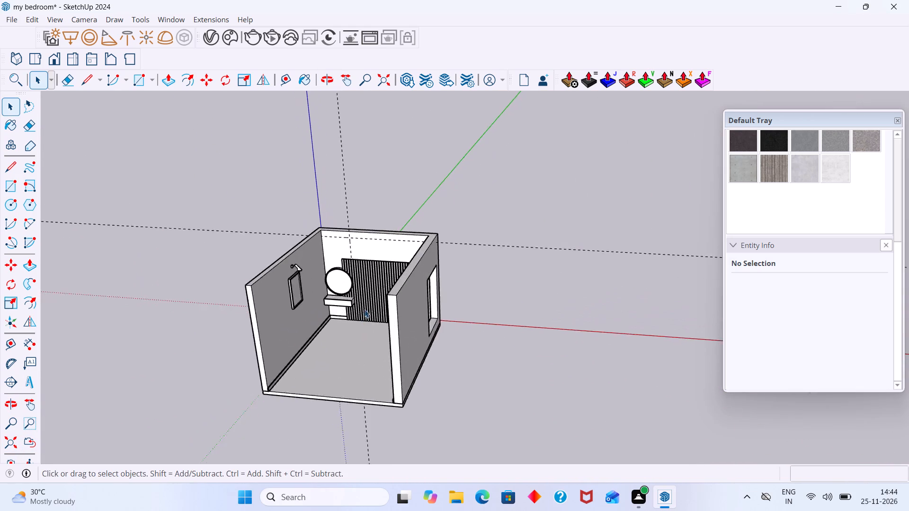
{"action": "scroll", "coordinate": [365, 309], "scroll_direction": "up", "scroll_amount": 20}
{"action": "scroll", "coordinate": [405, 299], "scroll_direction": "up", "scroll_amount": 11}
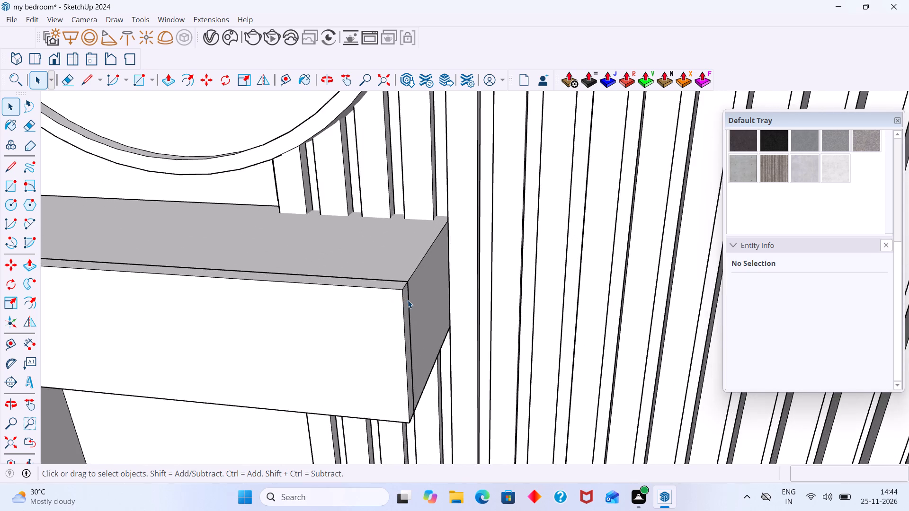
{"action": "middle_click_drag", "start_coordinate": [408, 300], "coordinate": [302, 324]}
{"action": "scroll", "coordinate": [304, 323], "scroll_direction": "up", "scroll_amount": 1}
{"action": "scroll", "coordinate": [391, 276], "scroll_direction": "up", "scroll_amount": 10}
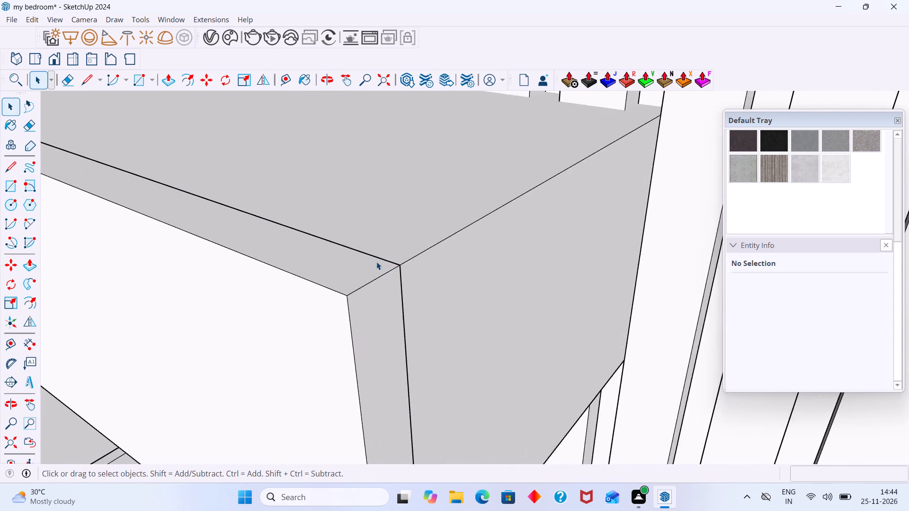
{"action": "scroll", "coordinate": [376, 262], "scroll_direction": "up", "scroll_amount": 20}
{"action": "scroll", "coordinate": [376, 262], "scroll_direction": "up", "scroll_amount": 4}
{"action": "scroll", "coordinate": [478, 254], "scroll_direction": "down", "scroll_amount": 9}
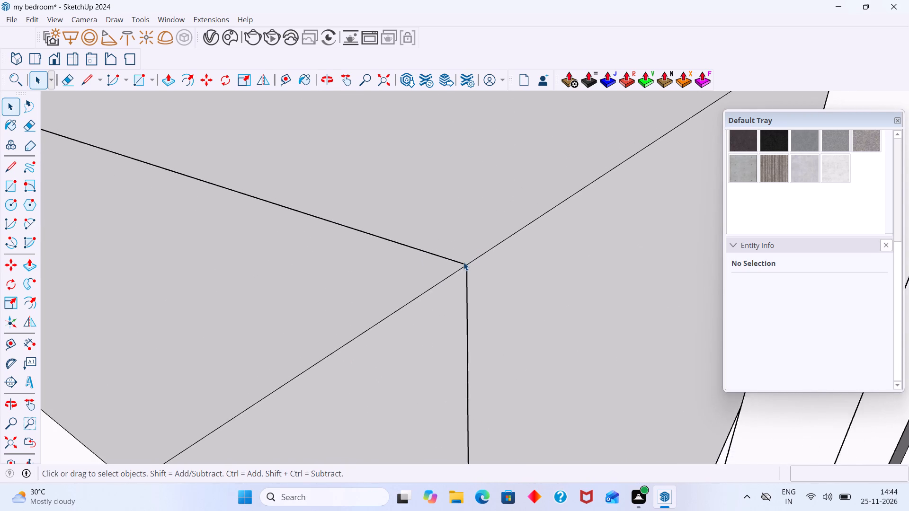
{"action": "scroll", "coordinate": [463, 262], "scroll_direction": "down", "scroll_amount": 20}
{"action": "scroll", "coordinate": [463, 262], "scroll_direction": "down", "scroll_amount": 17}
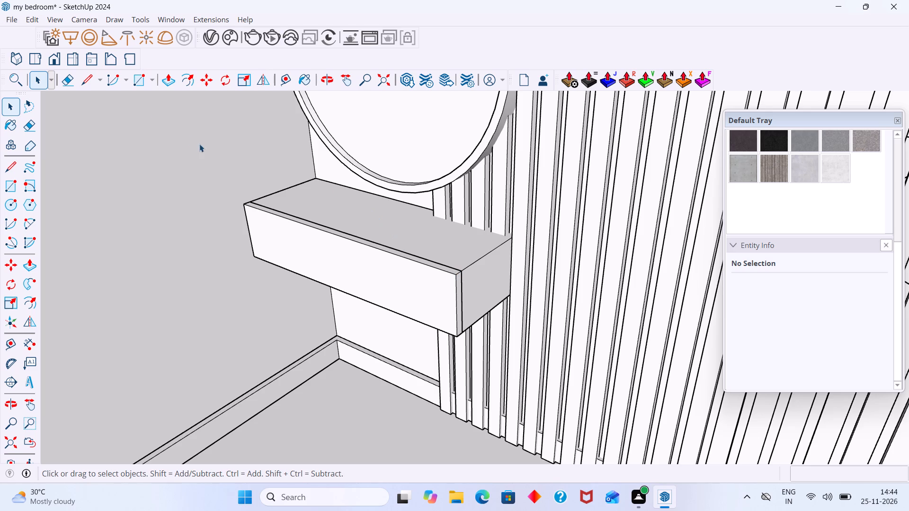
Open the Chaos Cosmos Browser and search the asset library for "chair".
{"action": "double_click", "coordinate": [230, 41]}
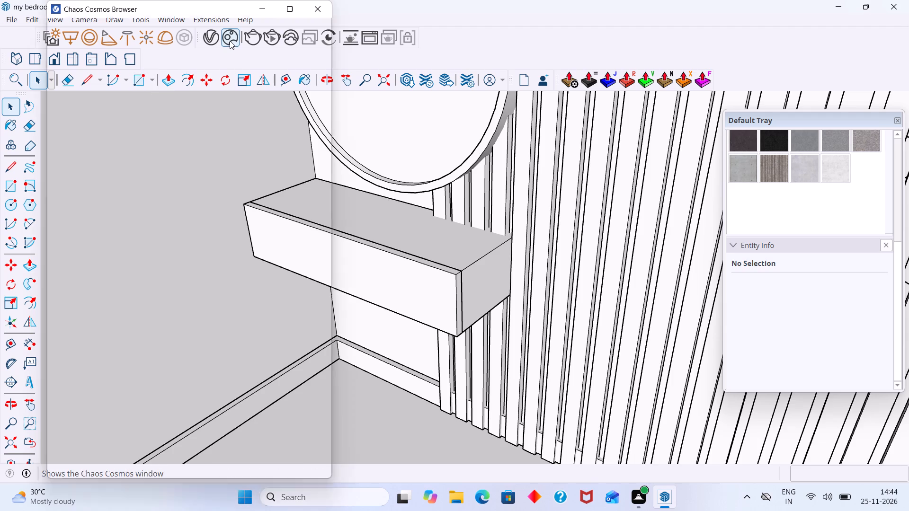
{"action": "left_click", "coordinate": [185, 36]}
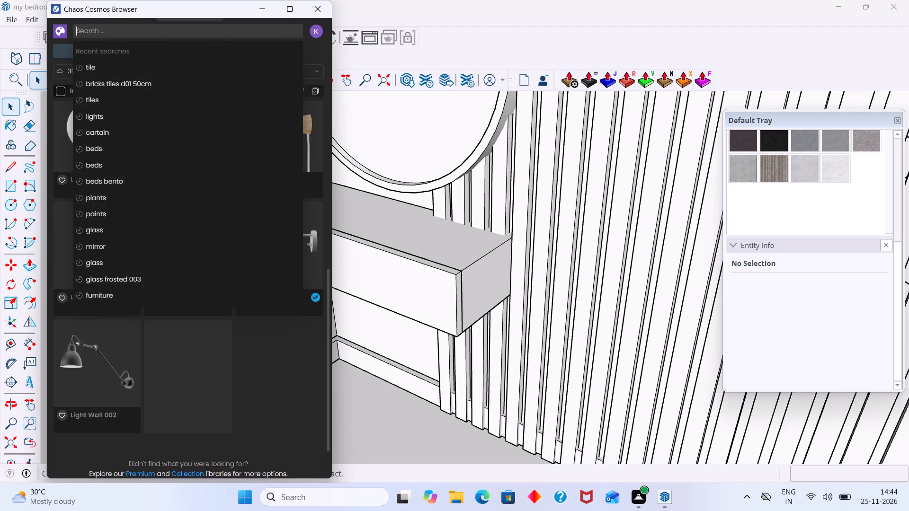
{"action": "type", "text": "chau"}
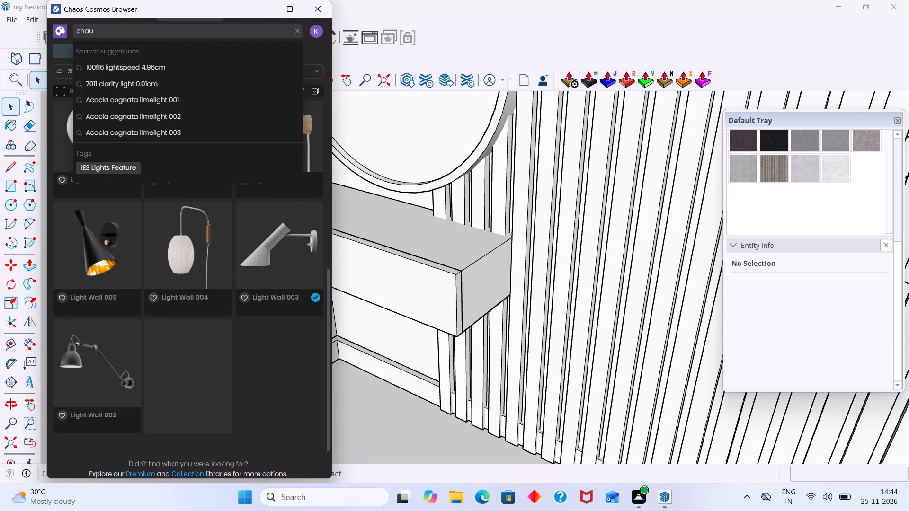
{"action": "key", "text": "BackSpace"}
{"action": "type", "text": "ir"}
{"action": "key", "text": "Return"}
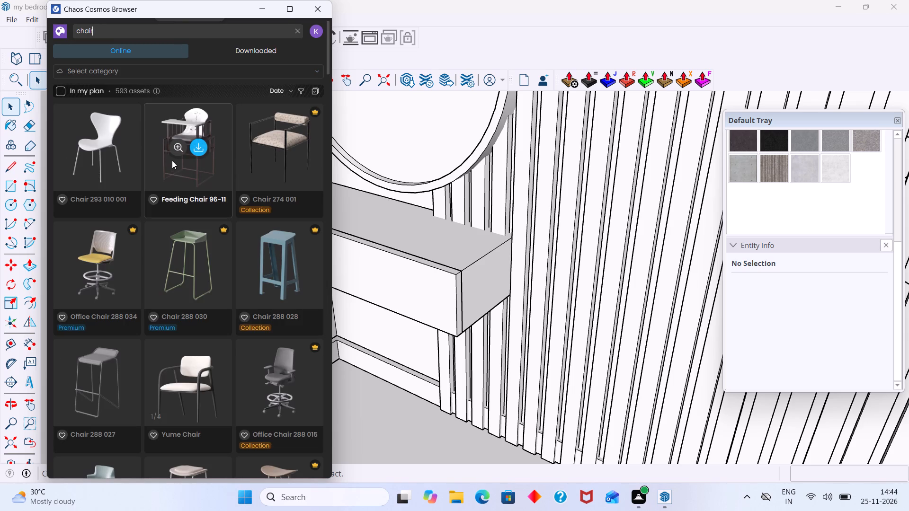
Browse the chair results and download the Chair 027 model.
{"action": "scroll", "coordinate": [200, 302], "scroll_direction": "down", "scroll_amount": 3}
{"action": "scroll", "coordinate": [204, 304], "scroll_direction": "up", "scroll_amount": 3}
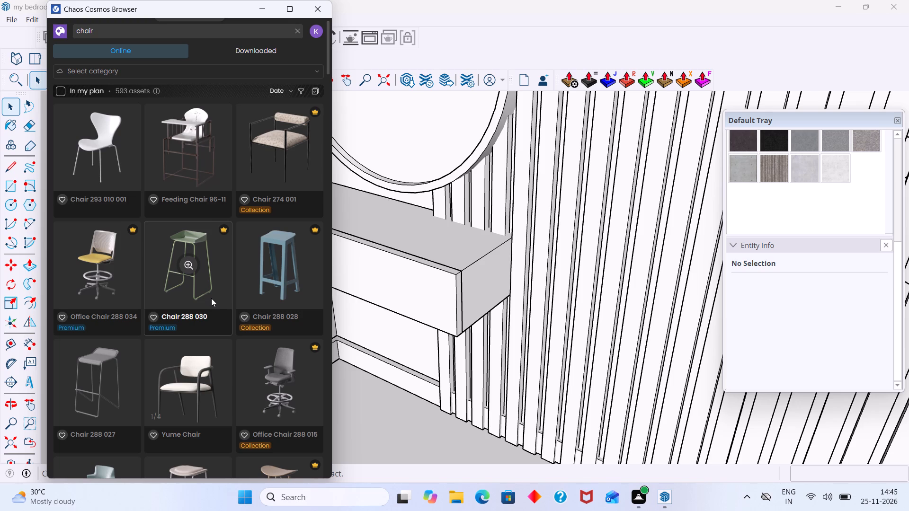
{"action": "scroll", "coordinate": [218, 289], "scroll_direction": "down", "scroll_amount": 5}
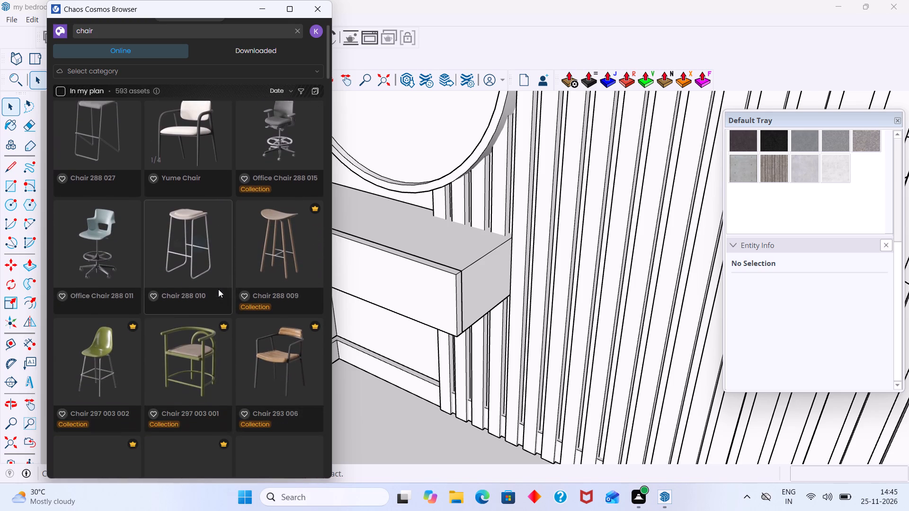
{"action": "scroll", "coordinate": [218, 289], "scroll_direction": "down", "scroll_amount": 4}
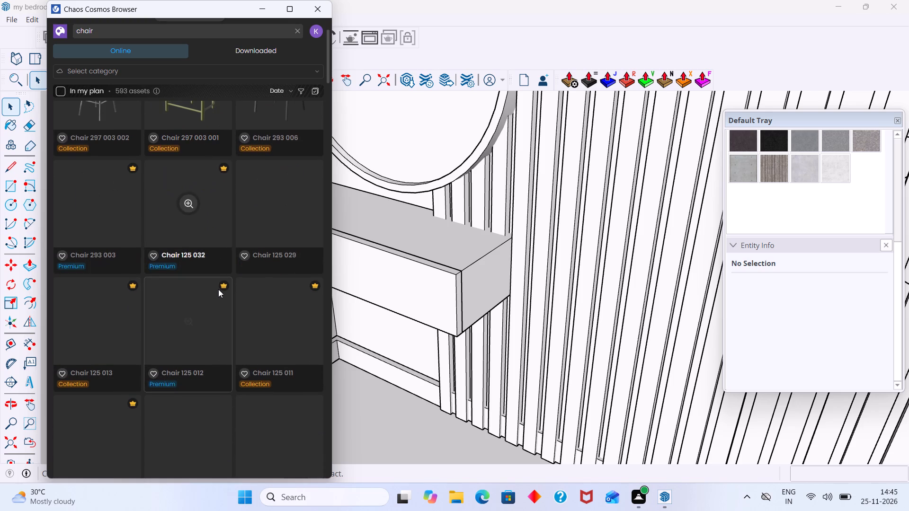
{"action": "scroll", "coordinate": [219, 244], "scroll_direction": "up", "scroll_amount": 5}
{"action": "scroll", "coordinate": [222, 232], "scroll_direction": "down", "scroll_amount": 3}
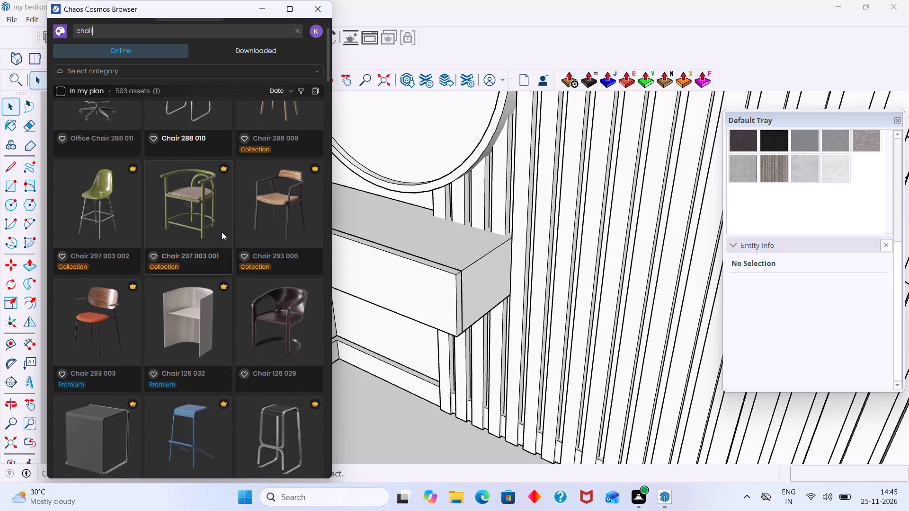
{"action": "scroll", "coordinate": [222, 232], "scroll_direction": "down", "scroll_amount": 2}
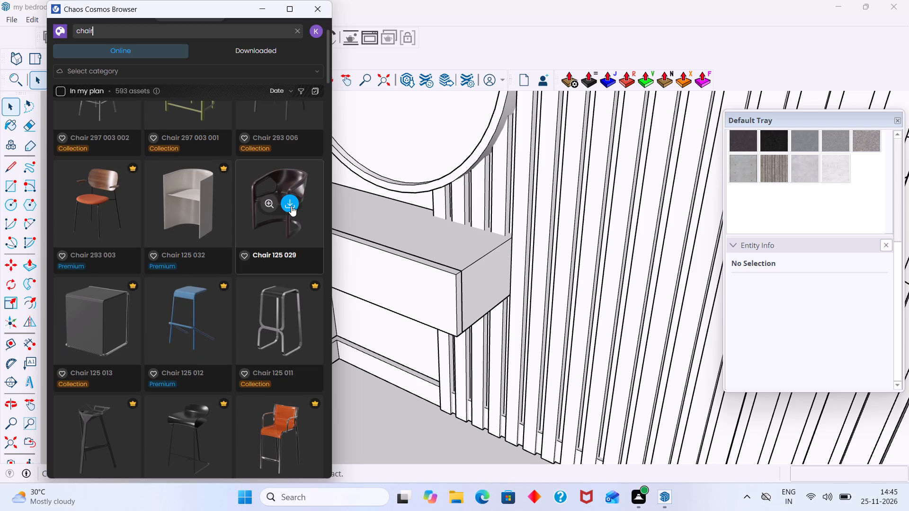
{"action": "scroll", "coordinate": [173, 302], "scroll_direction": "down", "scroll_amount": 1}
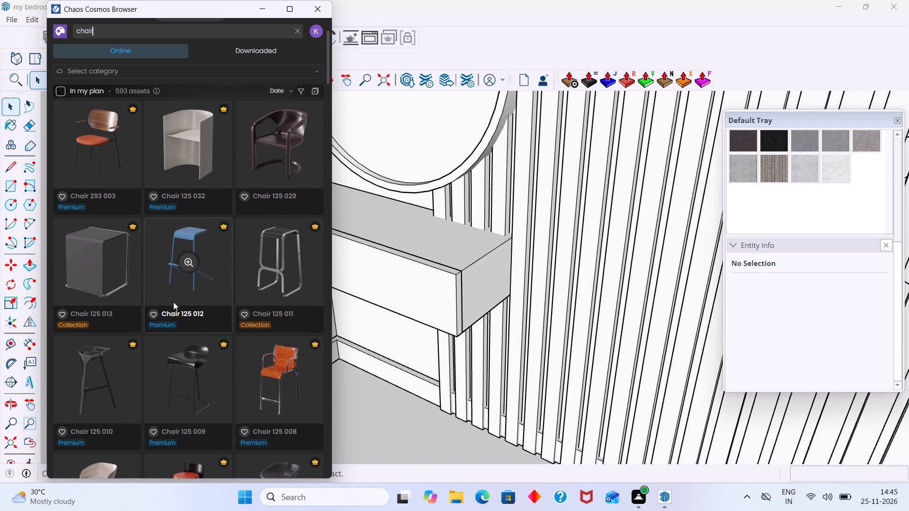
{"action": "scroll", "coordinate": [173, 302], "scroll_direction": "down", "scroll_amount": 5}
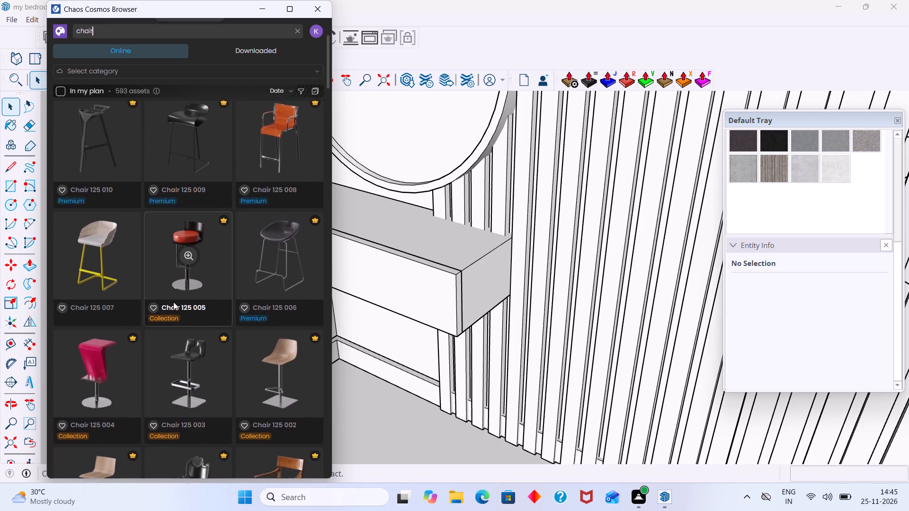
{"action": "scroll", "coordinate": [173, 302], "scroll_direction": "down", "scroll_amount": 5}
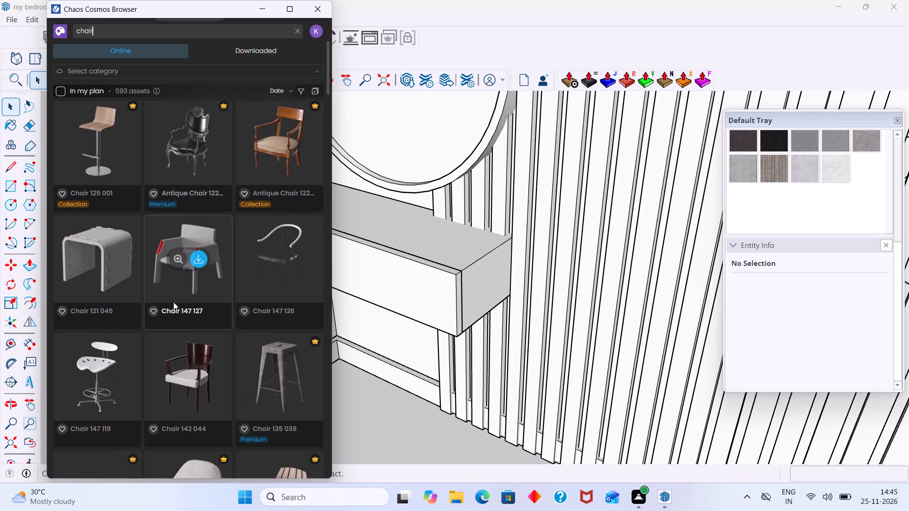
{"action": "scroll", "coordinate": [173, 302], "scroll_direction": "down", "scroll_amount": 3}
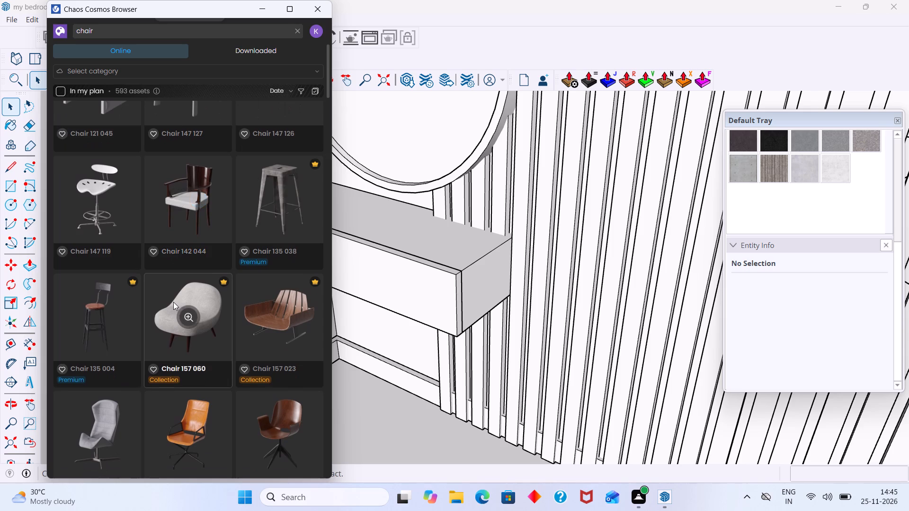
{"action": "scroll", "coordinate": [173, 302], "scroll_direction": "down", "scroll_amount": 7}
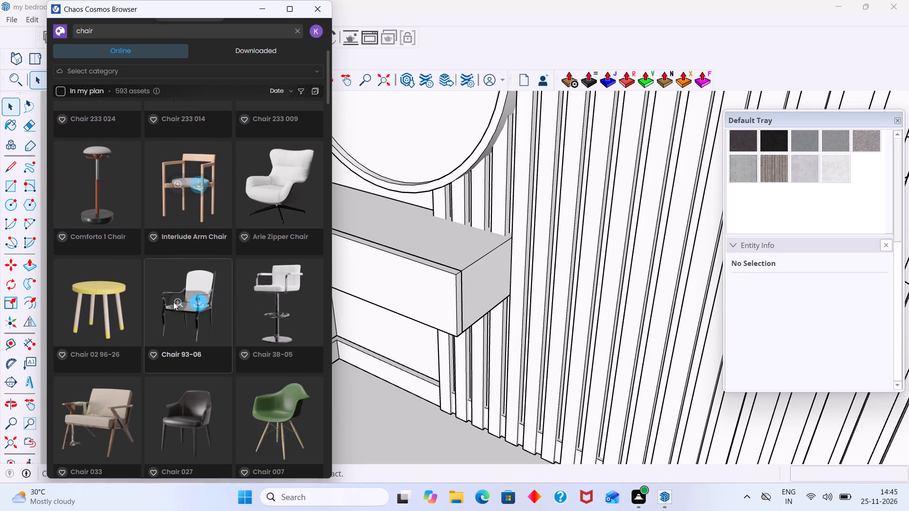
{"action": "scroll", "coordinate": [173, 302], "scroll_direction": "down", "scroll_amount": 1}
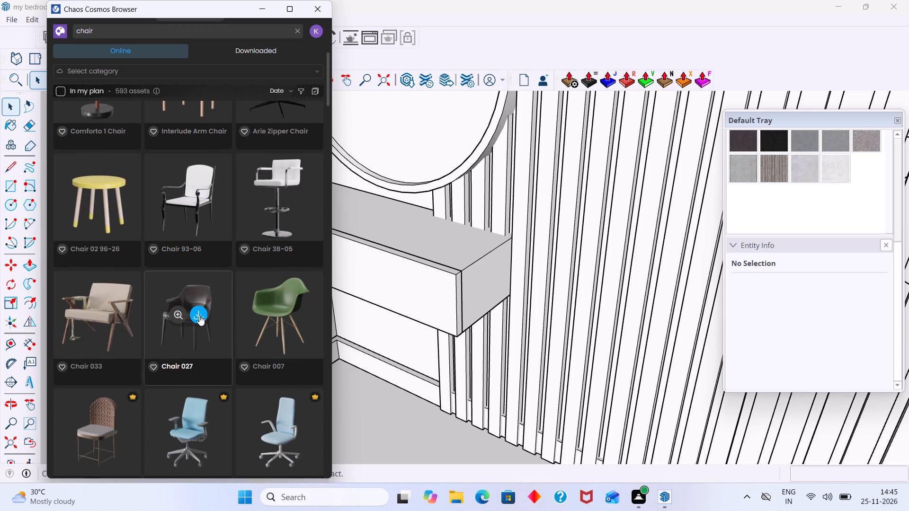
{"action": "left_click", "coordinate": [199, 315]}
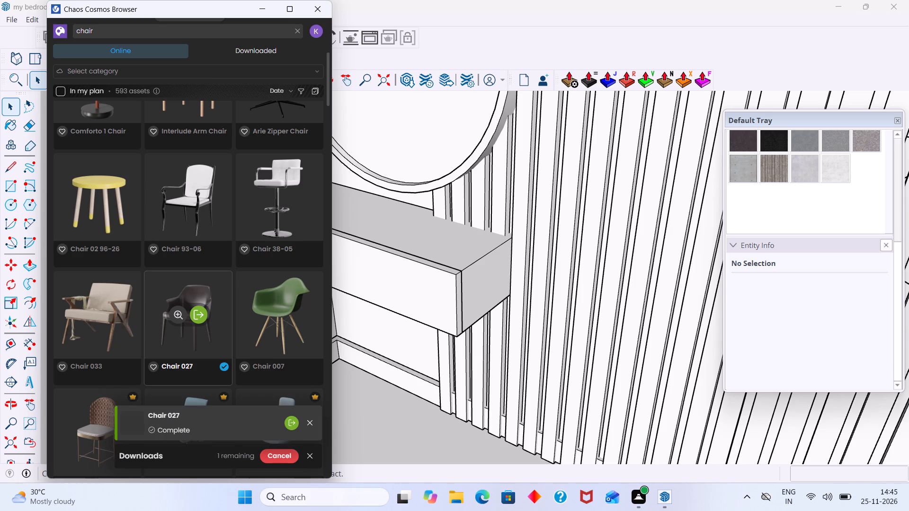
Import Chair 027 from the Cosmos library, place it on the floor in front of the box unit, and close the browser.
{"action": "left_click", "coordinate": [194, 312]}
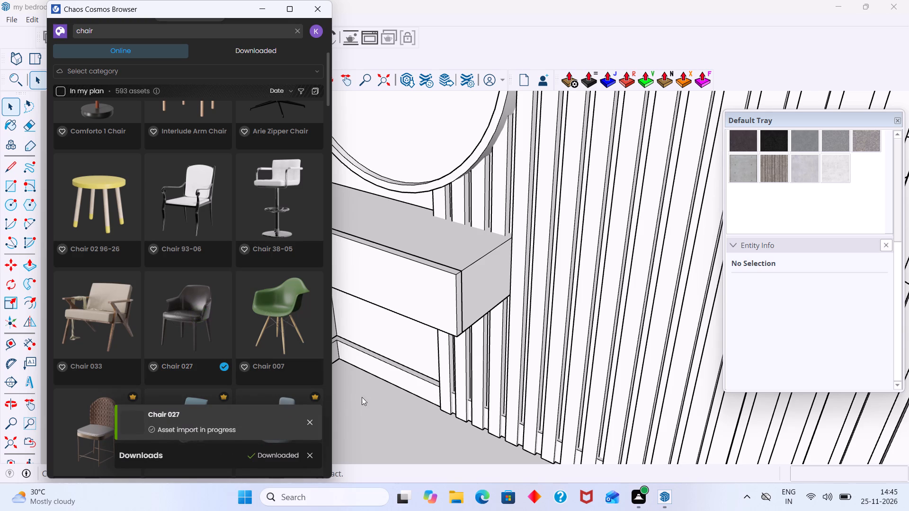
{"action": "scroll", "coordinate": [418, 406], "scroll_direction": "down", "scroll_amount": 2}
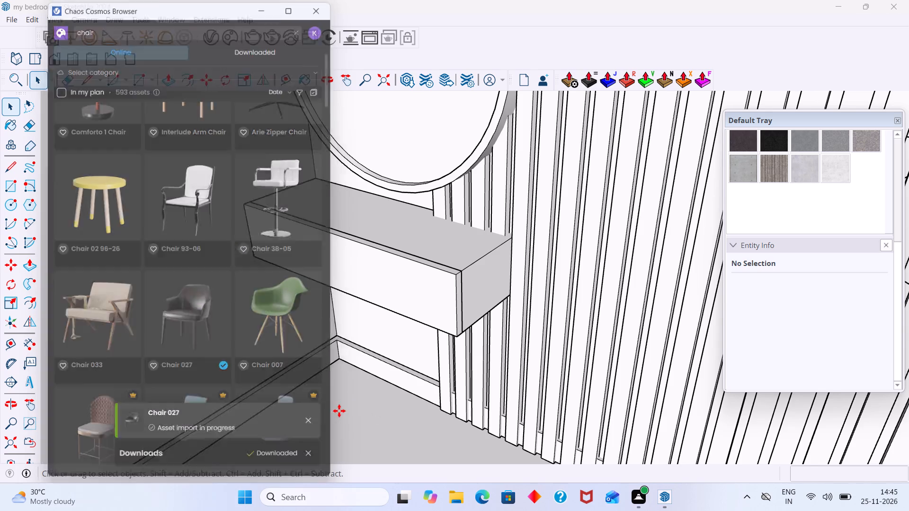
{"action": "scroll", "coordinate": [358, 404], "scroll_direction": "down", "scroll_amount": 17}
{"action": "middle_click_drag", "start_coordinate": [368, 403], "coordinate": [496, 362]}
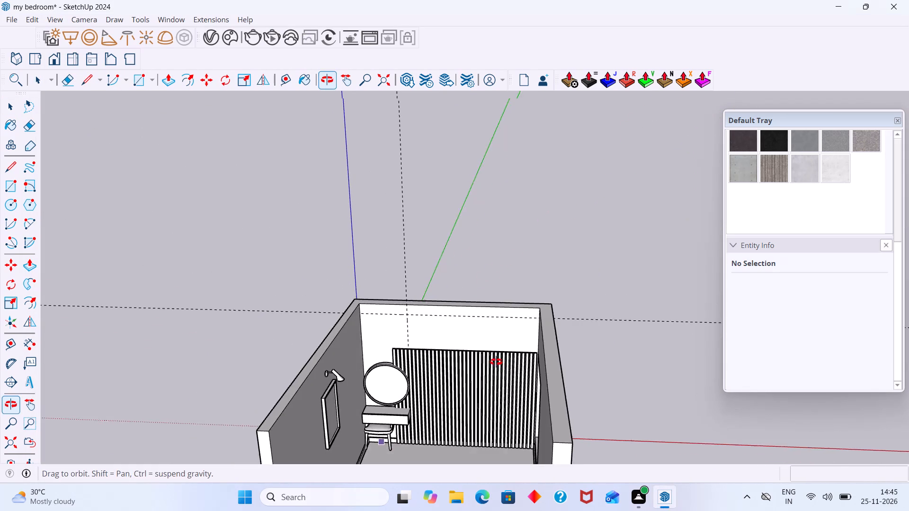
{"action": "middle_click_drag", "start_coordinate": [496, 362], "coordinate": [494, 365]}
{"action": "middle_click_drag", "start_coordinate": [392, 437], "coordinate": [409, 318]}
{"action": "scroll", "coordinate": [418, 375], "scroll_direction": "up", "scroll_amount": 2}
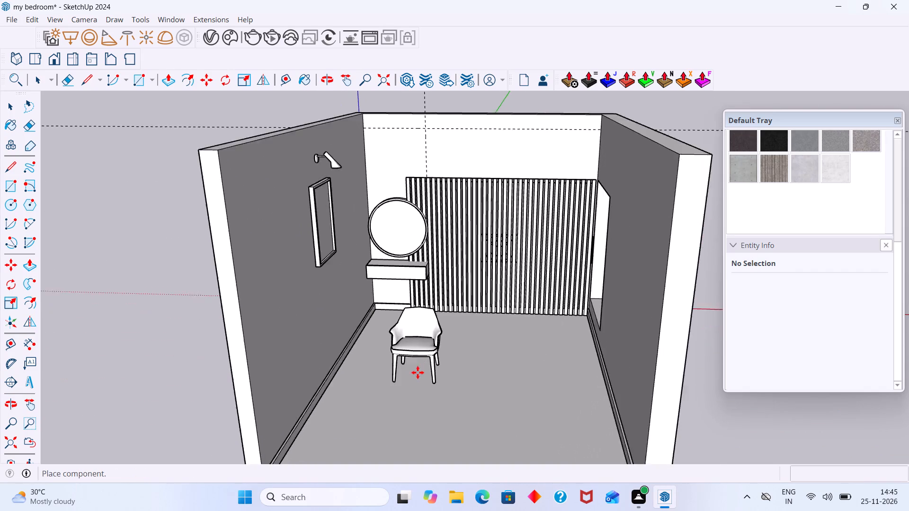
{"action": "scroll", "coordinate": [418, 372], "scroll_direction": "up", "scroll_amount": 4}
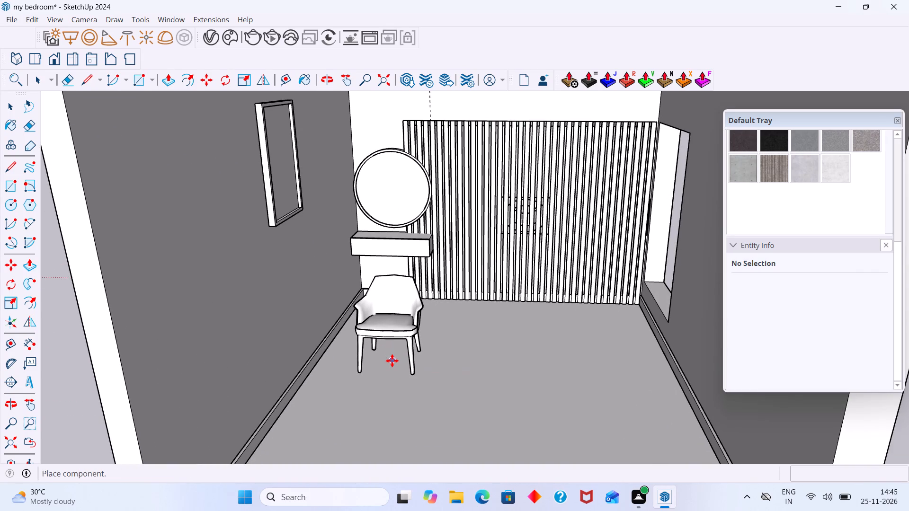
{"action": "left_click", "coordinate": [392, 360]}
{"action": "key", "text": "space"}
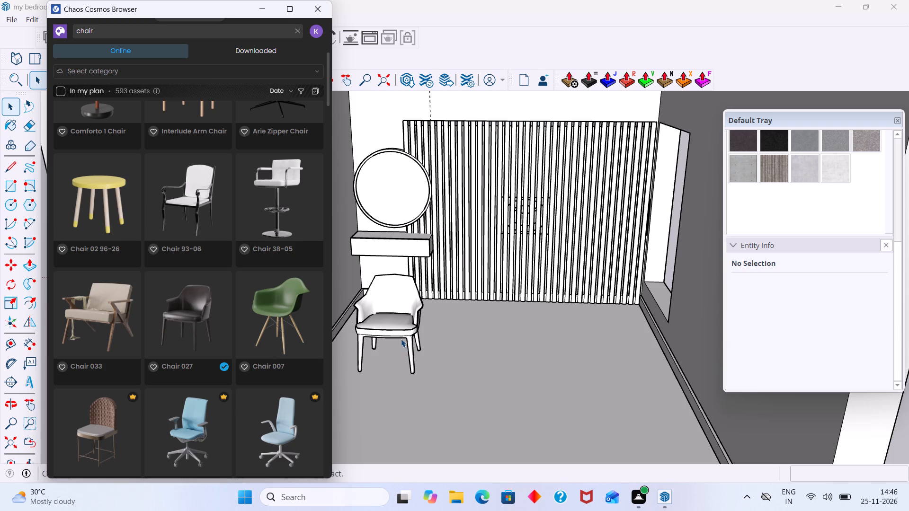
{"action": "scroll", "coordinate": [419, 352], "scroll_direction": "up", "scroll_amount": 2}
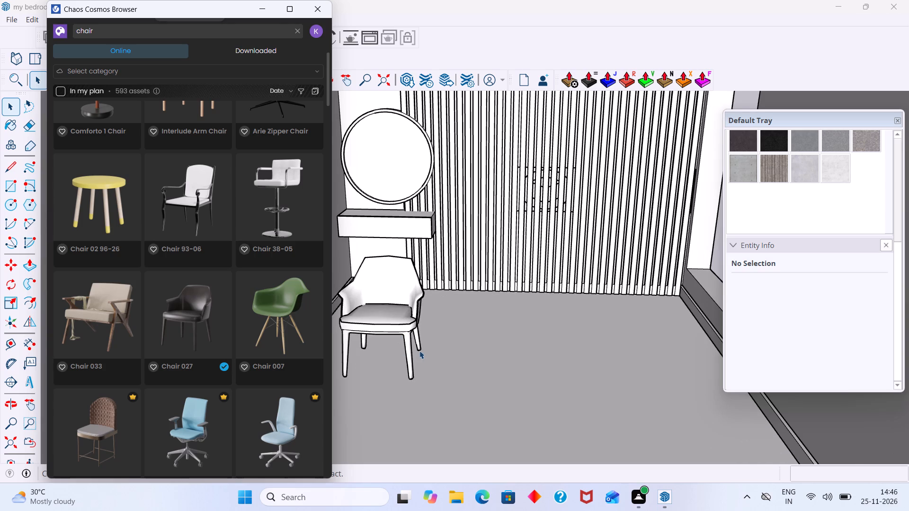
{"action": "left_click", "coordinate": [321, 9]}
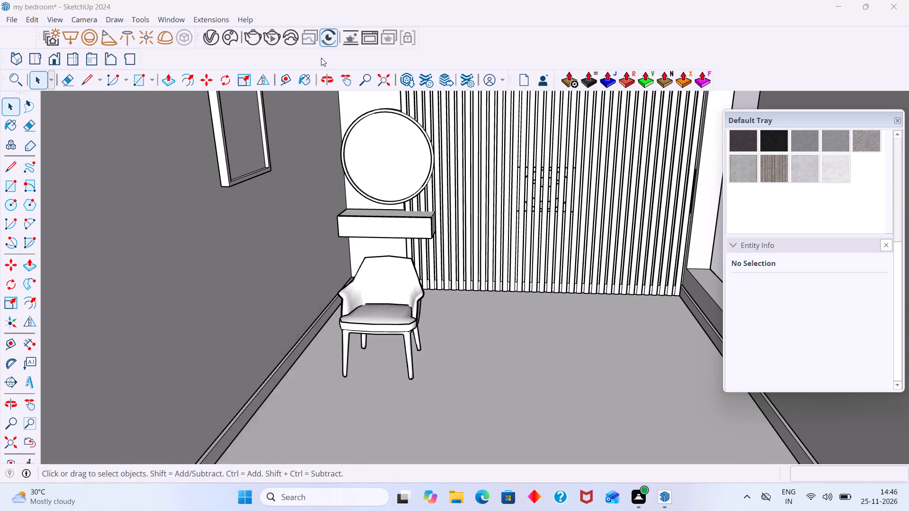
Flip the chair front to back about the green plane so its seat faces the box unit under the mirror.
{"action": "left_click", "coordinate": [405, 335]}
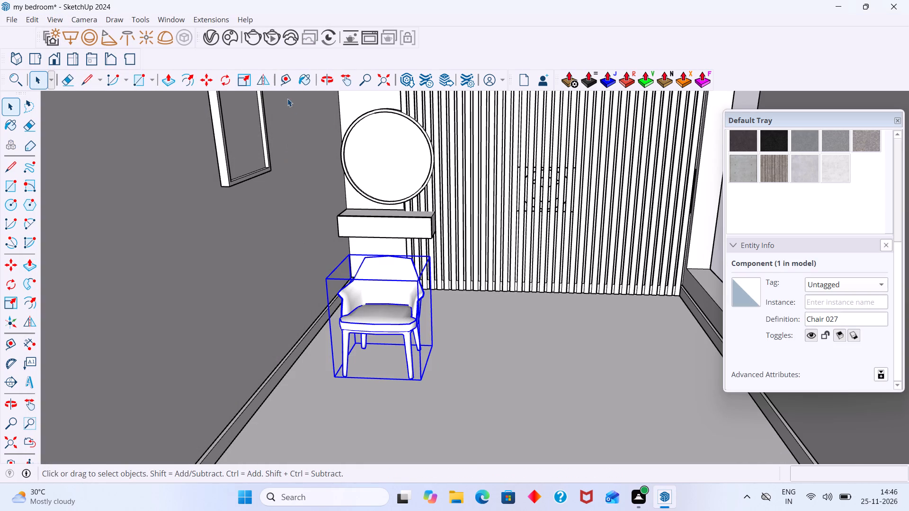
{"action": "left_click", "coordinate": [264, 81]}
{"action": "left_click", "coordinate": [371, 251]}
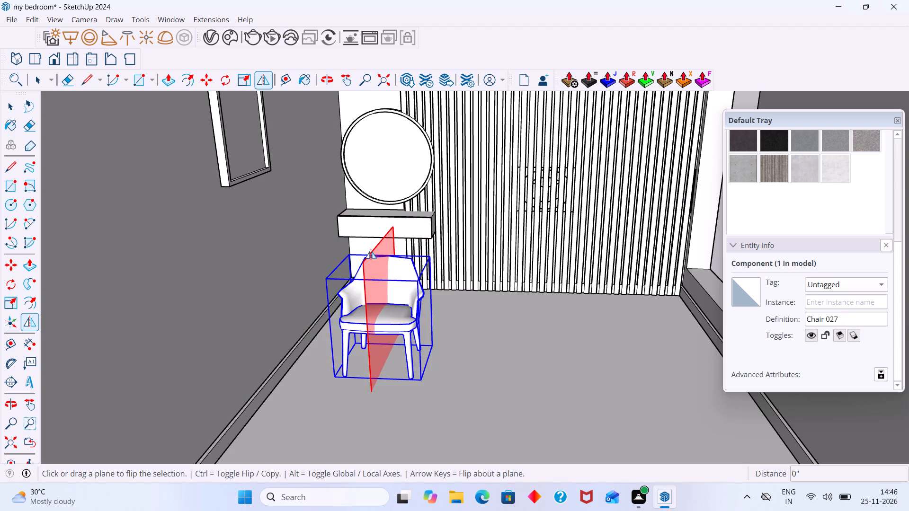
{"action": "left_click", "coordinate": [364, 261]}
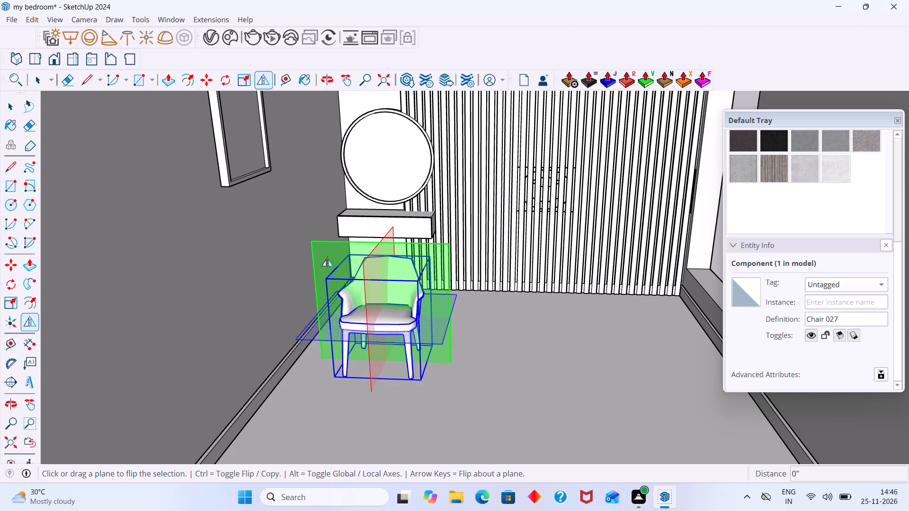
{"action": "left_click", "coordinate": [326, 252]}
{"action": "key", "text": "space"}
{"action": "scroll", "coordinate": [450, 287], "scroll_direction": "down", "scroll_amount": 2}
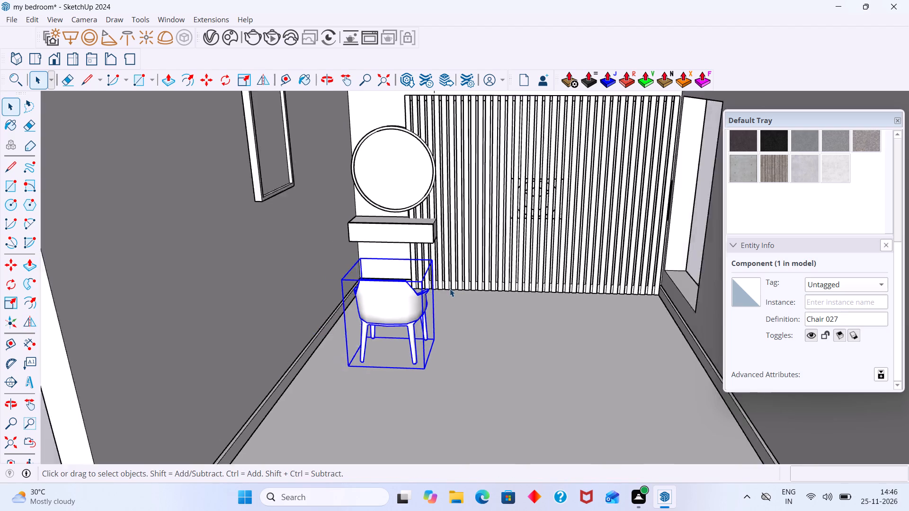
{"action": "scroll", "coordinate": [450, 289], "scroll_direction": "down", "scroll_amount": 6}
{"action": "left_click", "coordinate": [214, 196]}
Move the chair about 1' 9" across the floor toward the box unit beneath the round mirror.
{"action": "scroll", "coordinate": [472, 295], "scroll_direction": "up", "scroll_amount": 6}
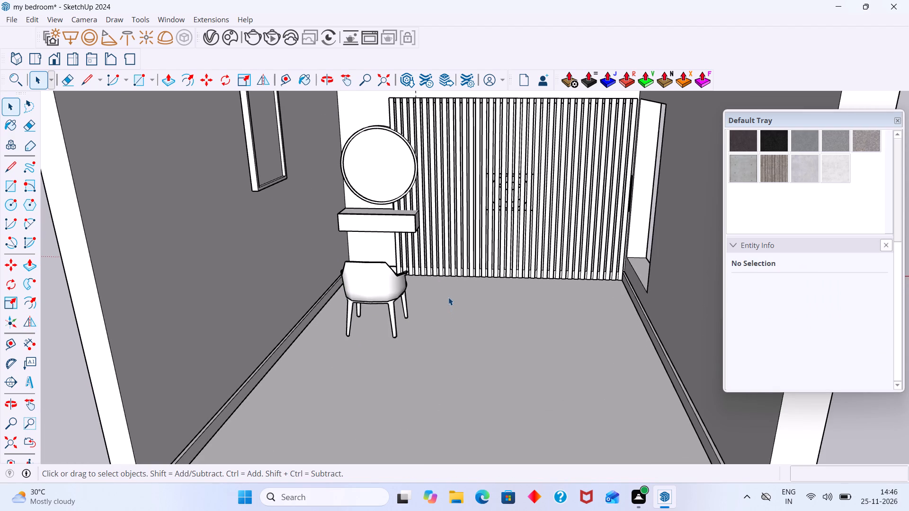
{"action": "scroll", "coordinate": [423, 277], "scroll_direction": "up", "scroll_amount": 4}
{"action": "left_click", "coordinate": [383, 290]}
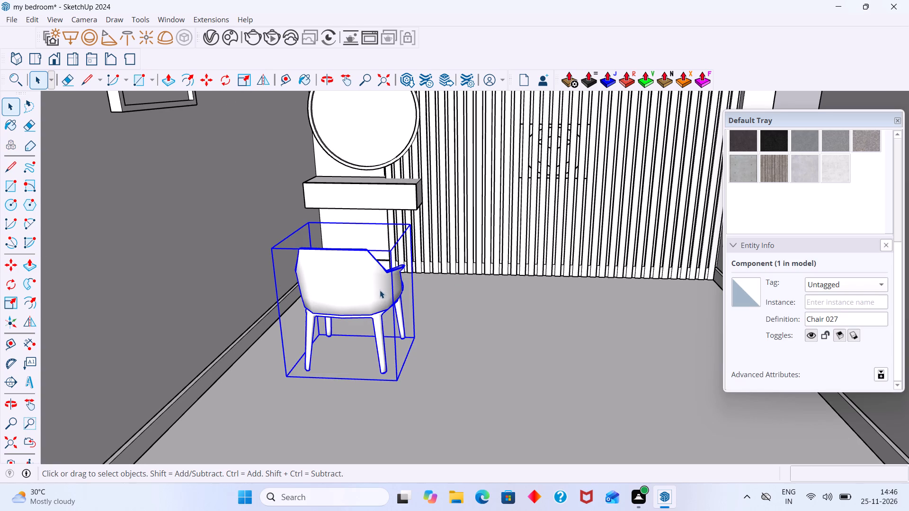
{"action": "key", "text": "m"}
{"action": "left_click", "coordinate": [418, 336]}
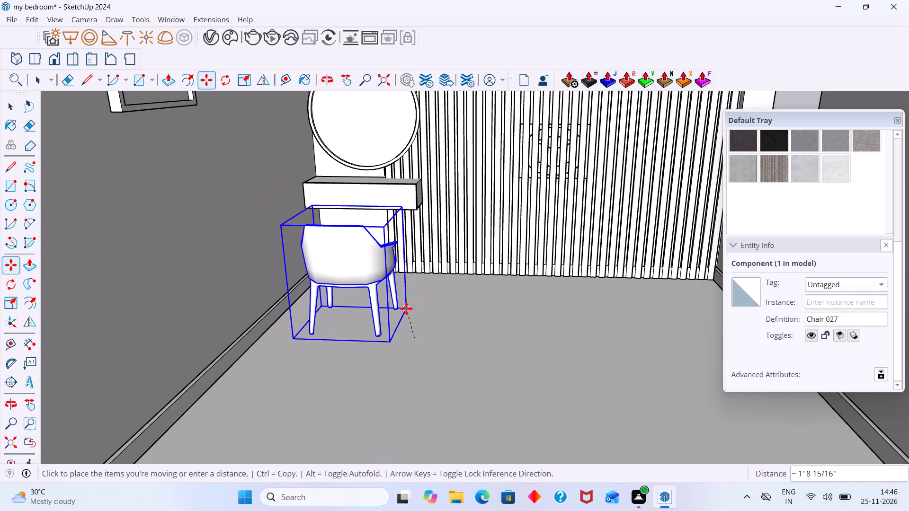
{"action": "left_click", "coordinate": [406, 308]}
{"action": "key", "text": "space"}
{"action": "scroll", "coordinate": [409, 308], "scroll_direction": "down", "scroll_amount": 11}
{"action": "left_click", "coordinate": [213, 331]}
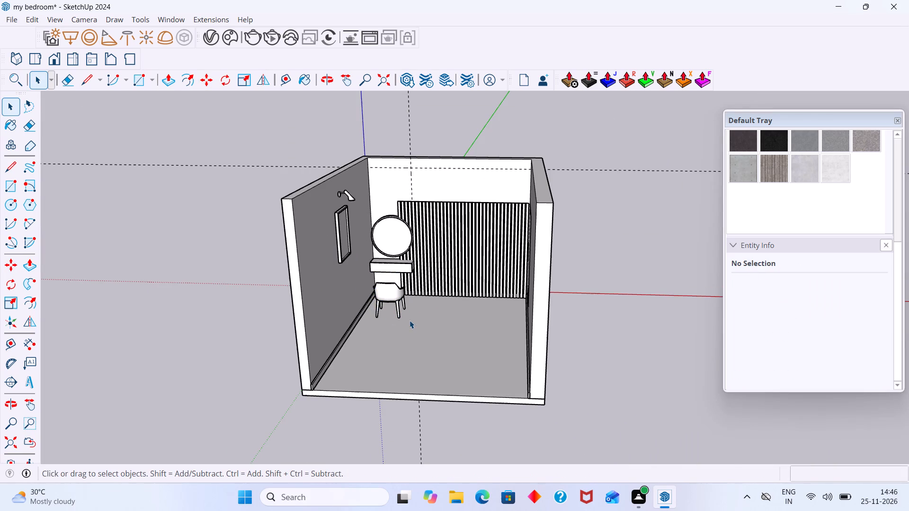
Rotate the chair about 27° on the floor around its rear corner nearest the picture-frame wall.
{"action": "scroll", "coordinate": [417, 317], "scroll_direction": "up", "scroll_amount": 12}
{"action": "left_click", "coordinate": [378, 262]}
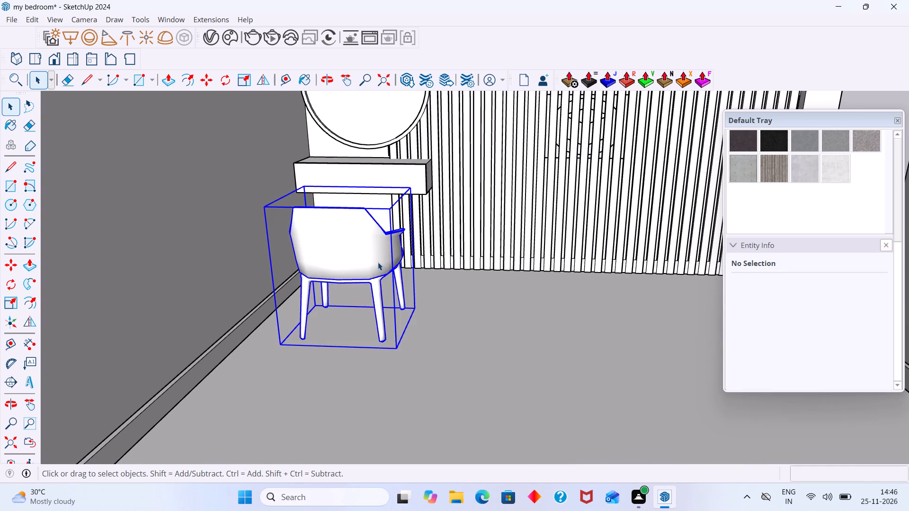
{"action": "key", "text": "q"}
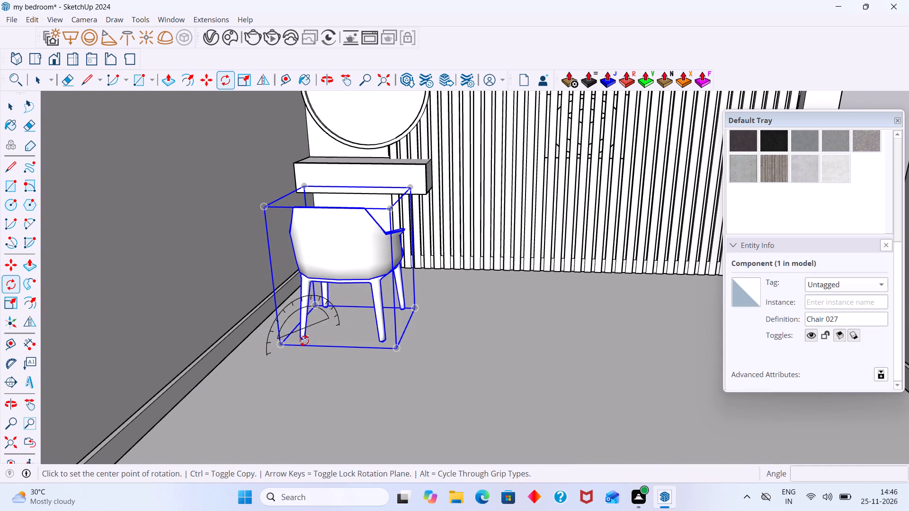
{"action": "left_click", "coordinate": [277, 344]}
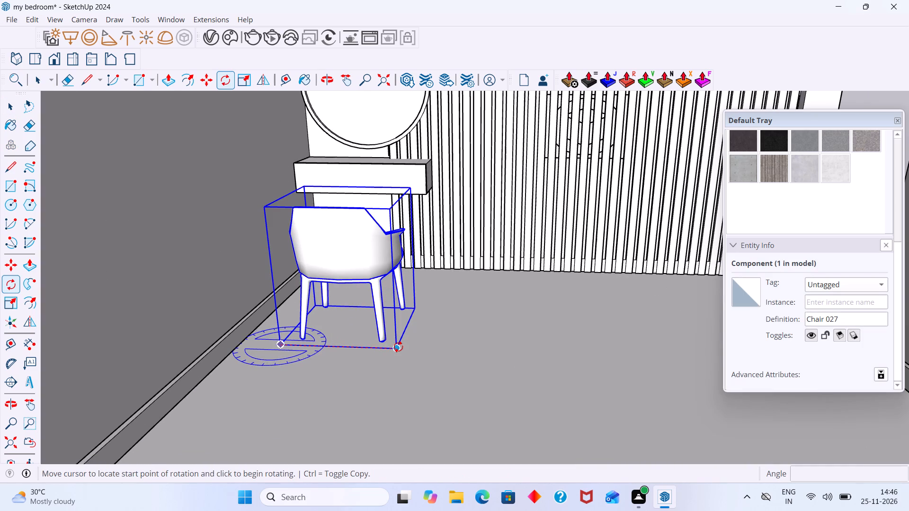
{"action": "left_click", "coordinate": [398, 347]}
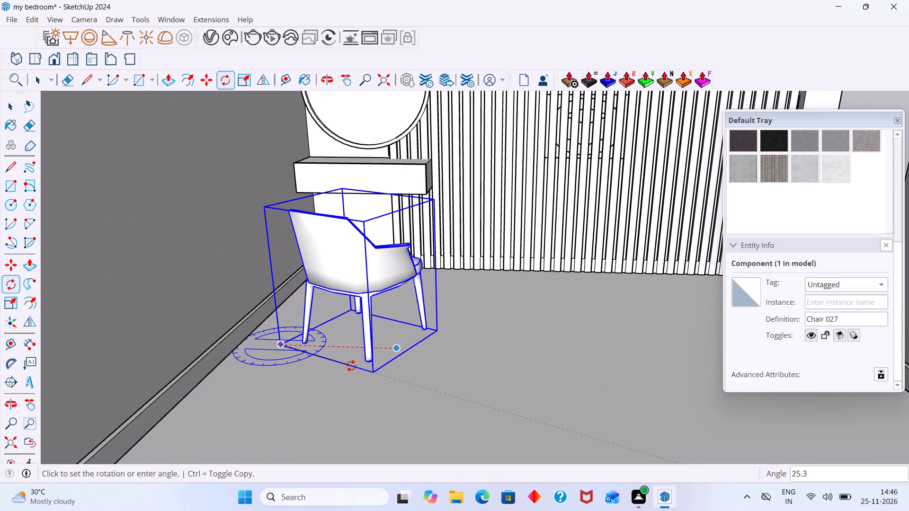
{"action": "left_click", "coordinate": [348, 367]}
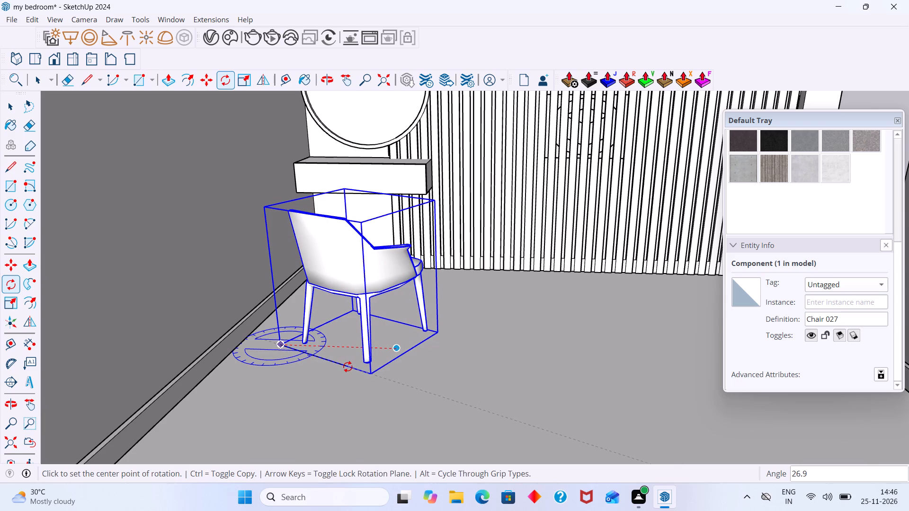
{"action": "key", "text": "space"}
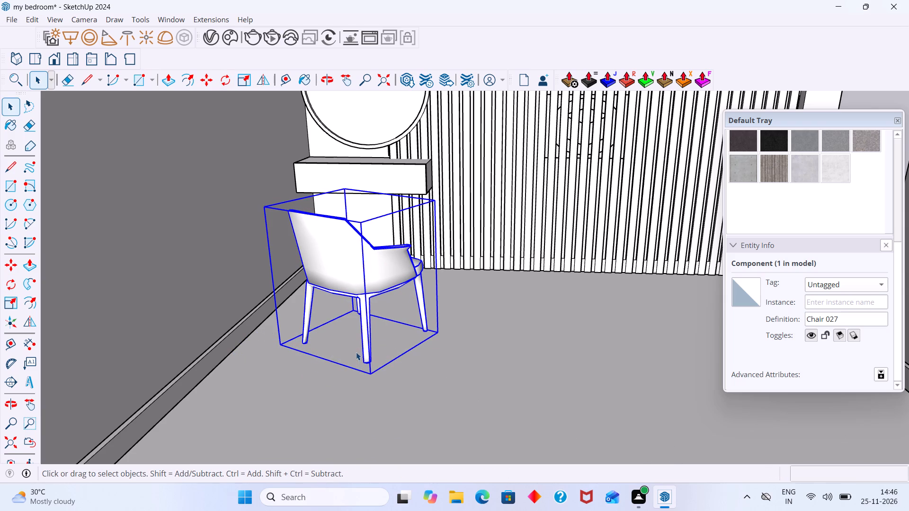
{"action": "scroll", "coordinate": [450, 320], "scroll_direction": "down", "scroll_amount": 17}
{"action": "left_click", "coordinate": [311, 333]}
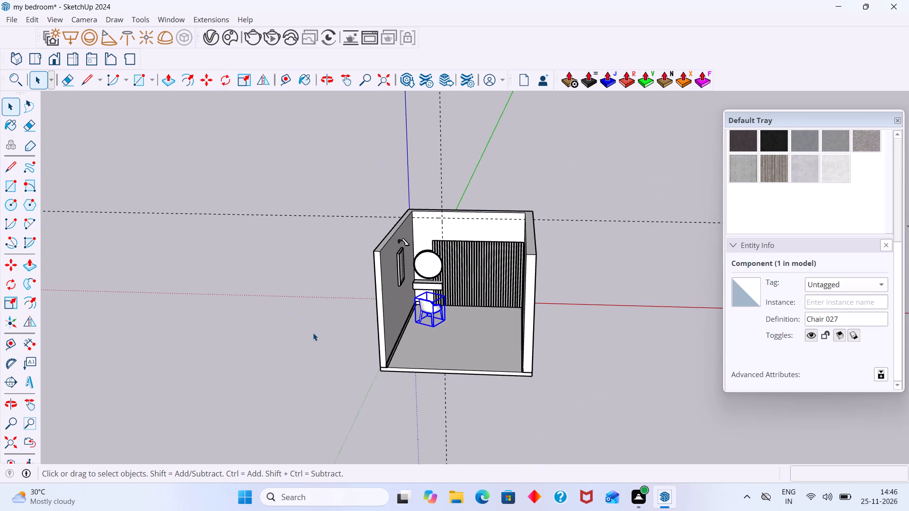
Move the rotated chair about 1' along the green axis toward the back wall under the box unit.
{"action": "scroll", "coordinate": [440, 310], "scroll_direction": "up", "scroll_amount": 11}
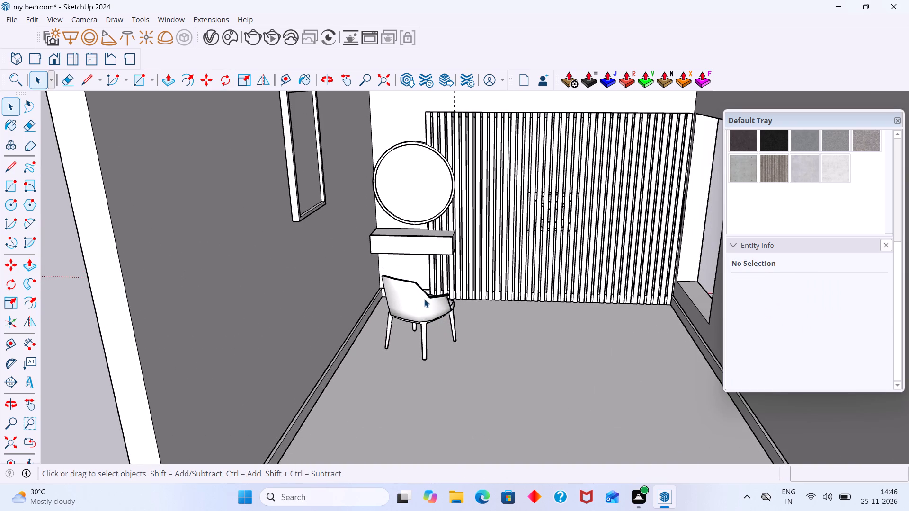
{"action": "left_click", "coordinate": [424, 299]}
{"action": "key", "text": "m"}
{"action": "scroll", "coordinate": [396, 311], "scroll_direction": "up", "scroll_amount": 4}
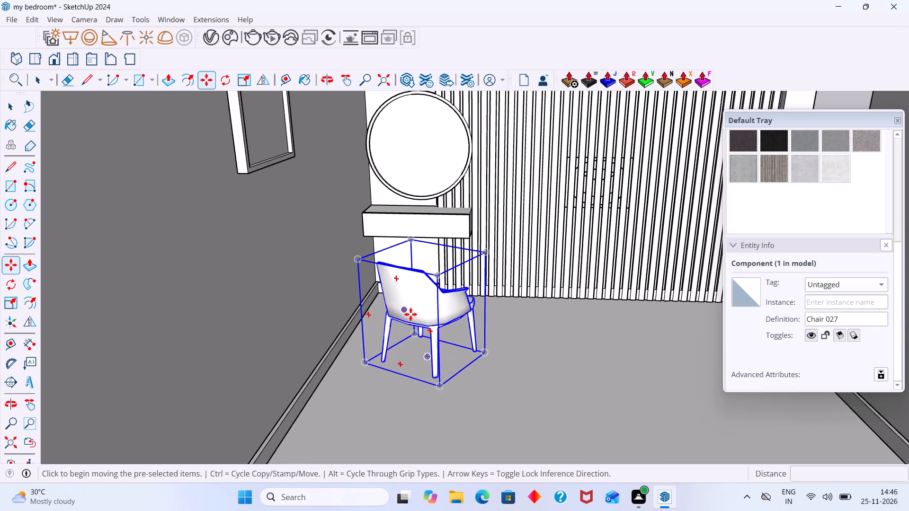
{"action": "scroll", "coordinate": [410, 314], "scroll_direction": "up", "scroll_amount": 4}
{"action": "left_click", "coordinate": [417, 342]}
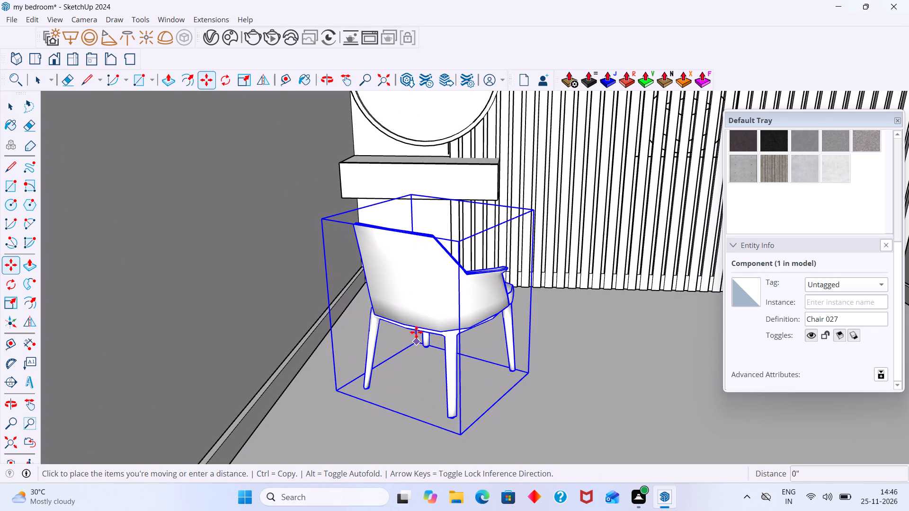
{"action": "scroll", "coordinate": [417, 327], "scroll_direction": "up", "scroll_amount": 2}
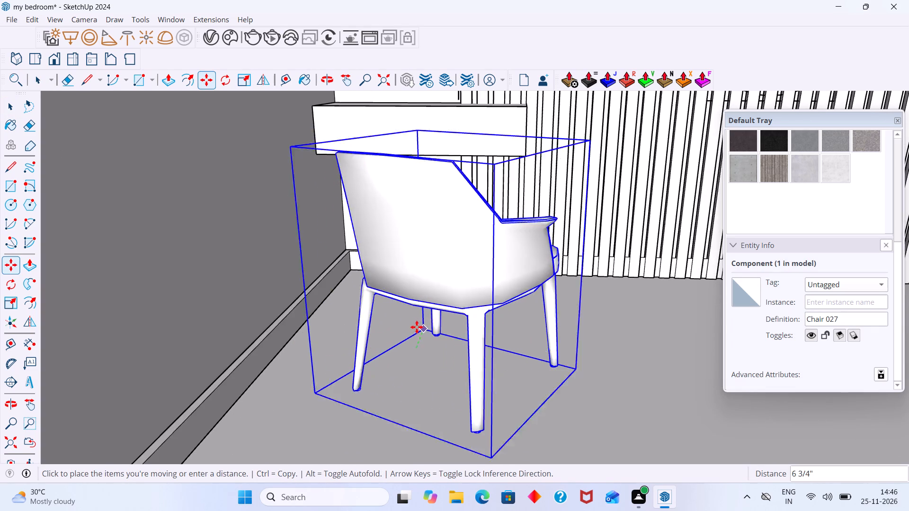
{"action": "scroll", "coordinate": [417, 327], "scroll_direction": "up", "scroll_amount": 2}
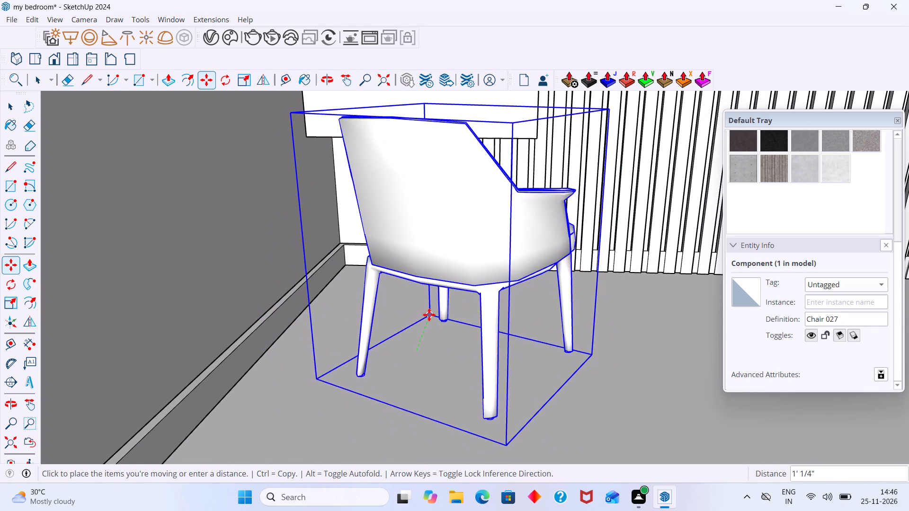
{"action": "left_click", "coordinate": [427, 317]}
{"action": "key", "text": "space"}
{"action": "scroll", "coordinate": [435, 321], "scroll_direction": "down", "scroll_amount": 9}
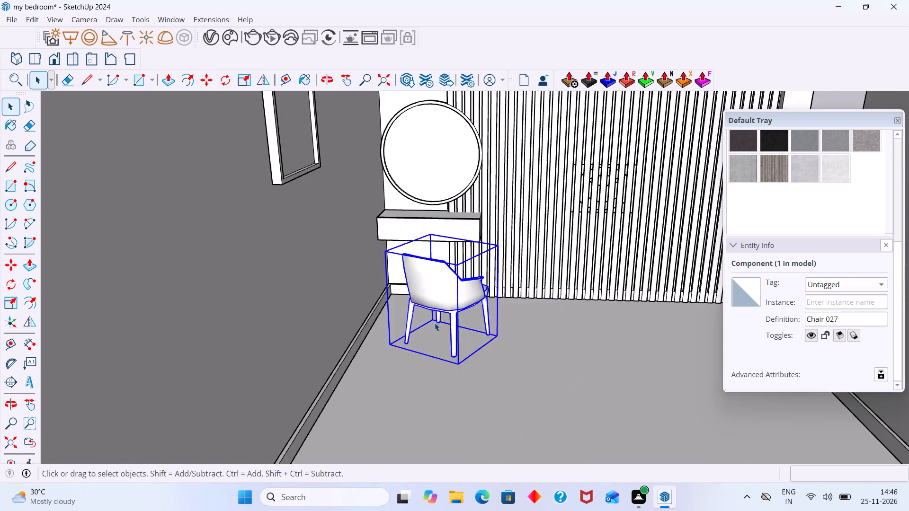
{"action": "scroll", "coordinate": [435, 323], "scroll_direction": "down", "scroll_amount": 10}
{"action": "left_click", "coordinate": [269, 351]}
Move the chair another 8 7/8" or so along the green axis, closer to the back wall beneath the box unit.
{"action": "scroll", "coordinate": [547, 286], "scroll_direction": "up", "scroll_amount": 7}
{"action": "middle_click_drag", "start_coordinate": [445, 298], "coordinate": [428, 366]}
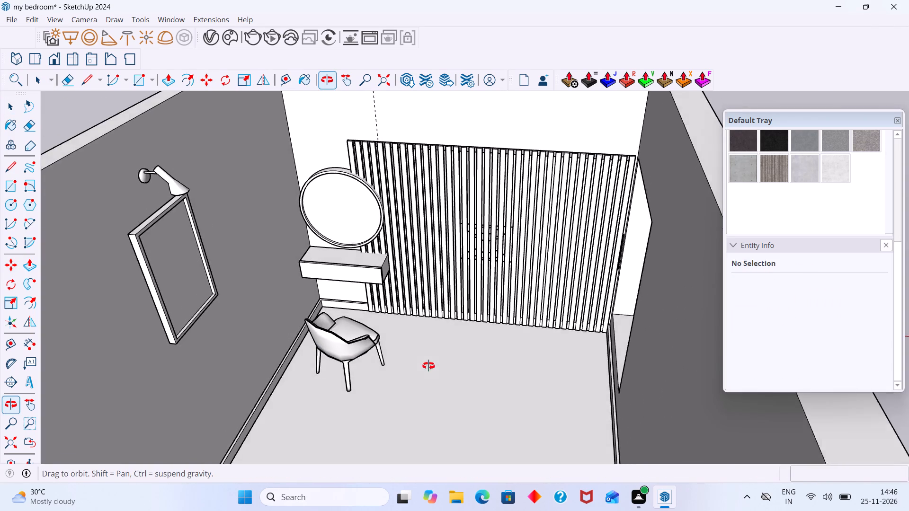
{"action": "middle_click_drag", "start_coordinate": [428, 366], "coordinate": [428, 352]}
{"action": "scroll", "coordinate": [389, 338], "scroll_direction": "up", "scroll_amount": 10}
{"action": "middle_click_drag", "start_coordinate": [354, 335], "coordinate": [367, 261]}
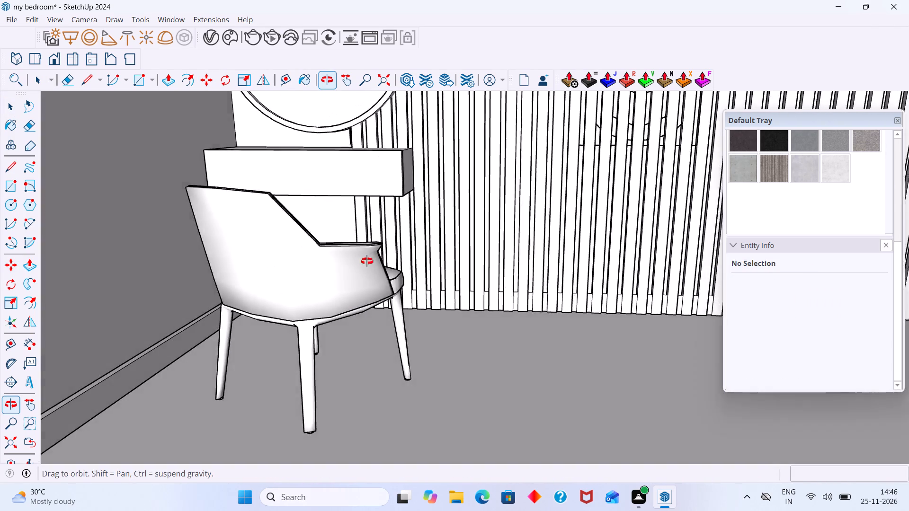
{"action": "middle_click_drag", "start_coordinate": [367, 261], "coordinate": [316, 308]}
{"action": "left_click", "coordinate": [316, 307]}
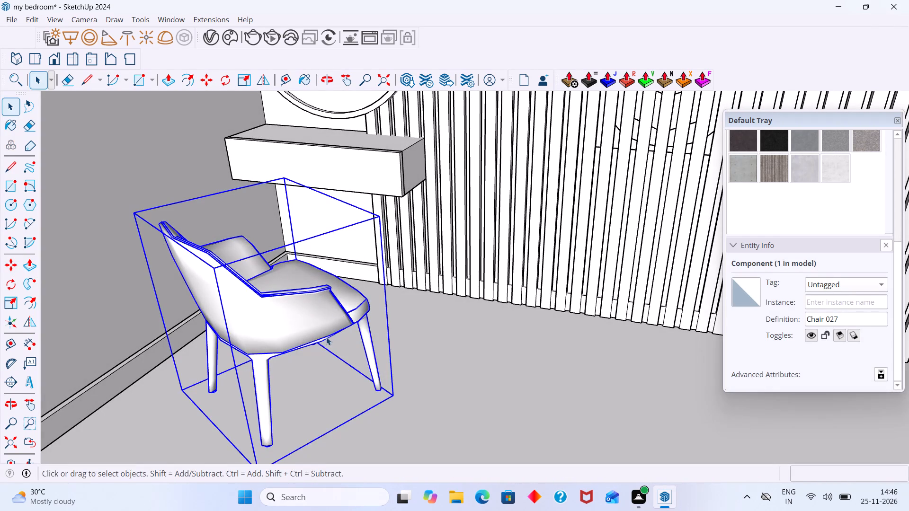
{"action": "middle_click_drag", "start_coordinate": [326, 337], "coordinate": [341, 292]}
{"action": "key", "text": "m"}
{"action": "scroll", "coordinate": [297, 339], "scroll_direction": "up", "scroll_amount": 6}
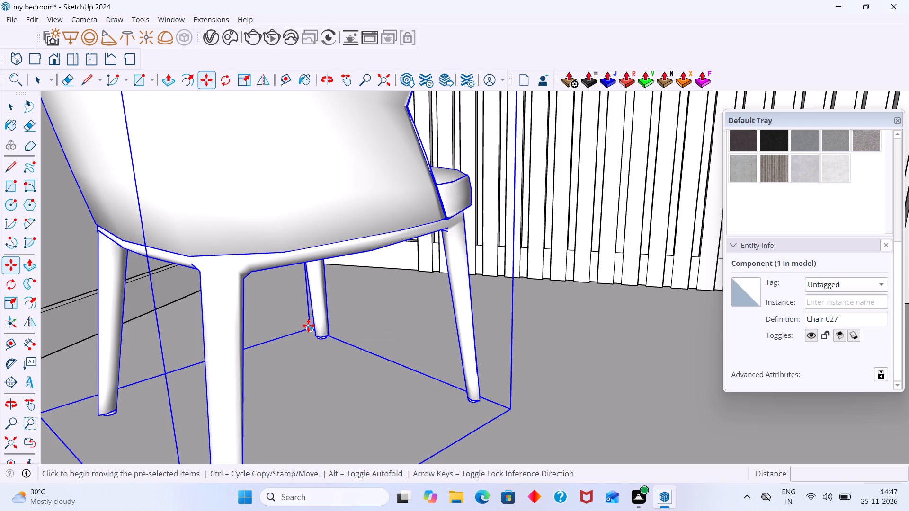
{"action": "left_click", "coordinate": [310, 327]}
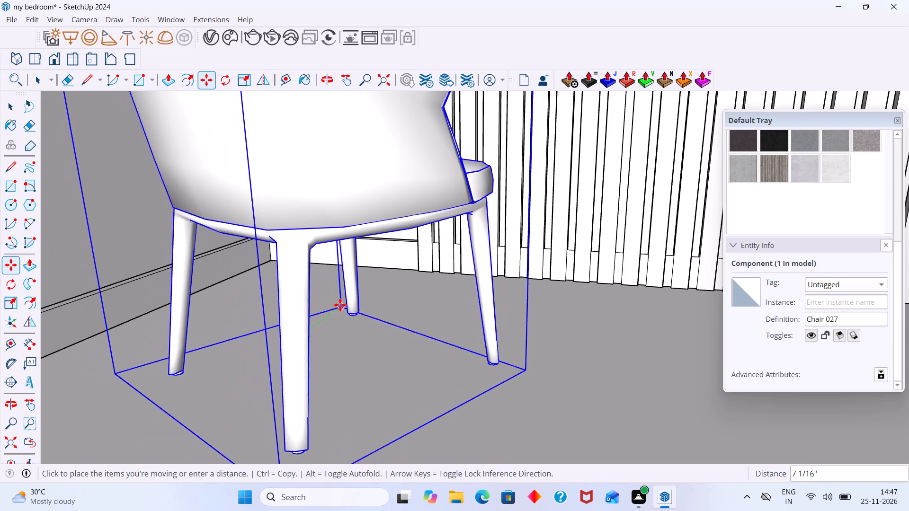
{"action": "left_click", "coordinate": [348, 300]}
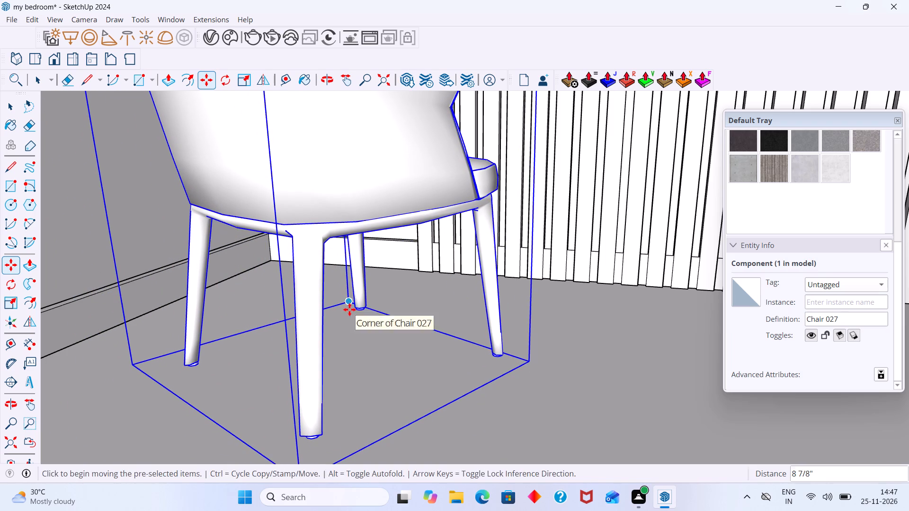
Deselect the chair and examine its placement beneath the box unit and round mirror.
{"action": "key", "text": "space"}
{"action": "scroll", "coordinate": [437, 312], "scroll_direction": "up", "scroll_amount": 1}
{"action": "scroll", "coordinate": [437, 312], "scroll_direction": "down", "scroll_amount": 14}
{"action": "scroll", "coordinate": [444, 301], "scroll_direction": "down", "scroll_amount": 7}
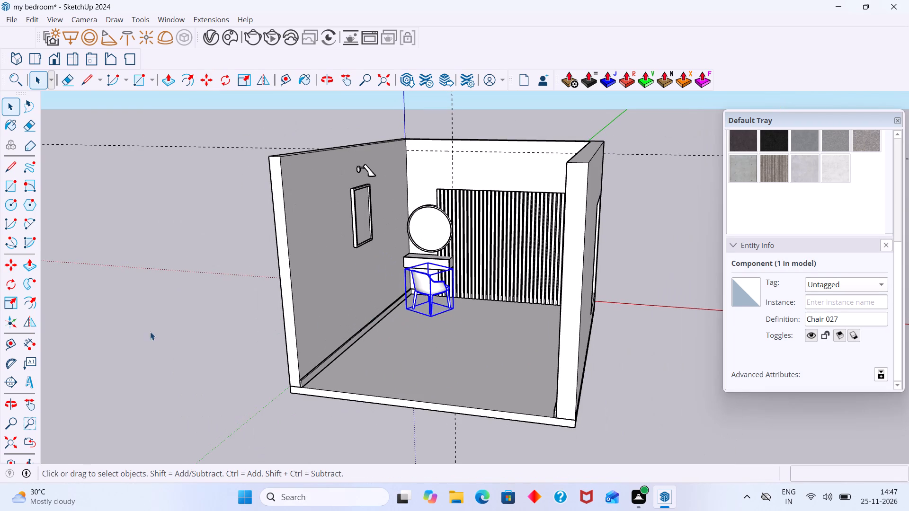
{"action": "left_click", "coordinate": [150, 332]}
{"action": "middle_click_drag", "start_coordinate": [407, 279], "coordinate": [412, 330]}
{"action": "scroll", "coordinate": [454, 242], "scroll_direction": "up", "scroll_amount": 7}
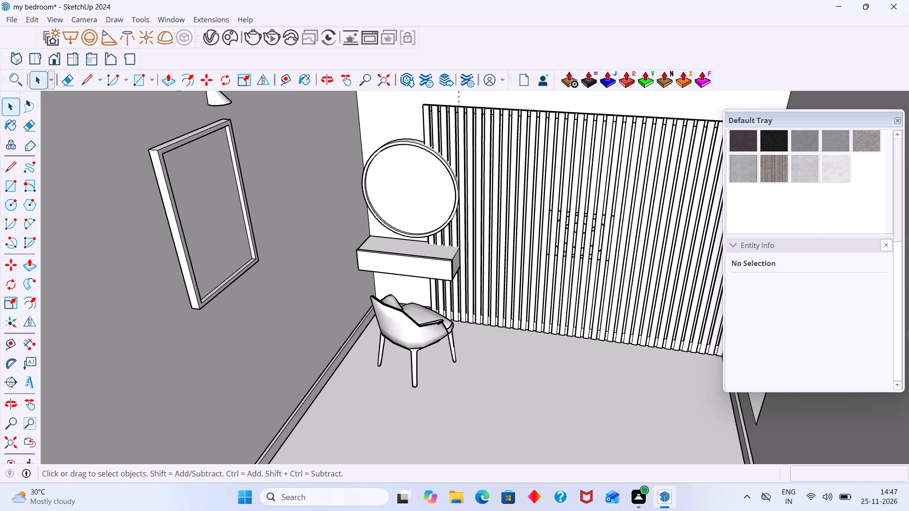
{"action": "scroll", "coordinate": [535, 298], "scroll_direction": "down", "scroll_amount": 7}
Erase the remaining dashed construction guides, one vertical and one horizontal, that cross at the back wall above the slatted panel.
{"action": "scroll", "coordinate": [541, 308], "scroll_direction": "down", "scroll_amount": 17}
{"action": "middle_click_drag", "start_coordinate": [538, 352], "coordinate": [543, 290]}
{"action": "scroll", "coordinate": [568, 265], "scroll_direction": "up", "scroll_amount": 3}
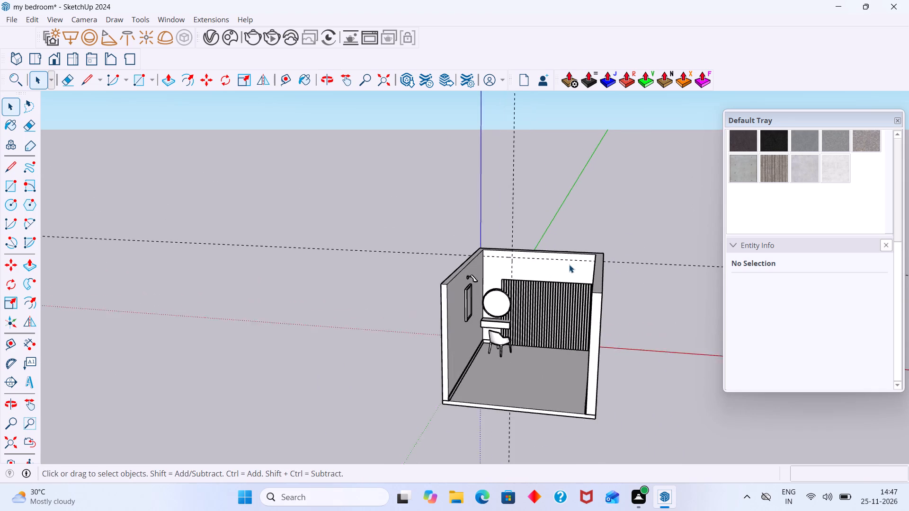
{"action": "scroll", "coordinate": [569, 264], "scroll_direction": "up", "scroll_amount": 4}
{"action": "scroll", "coordinate": [481, 249], "scroll_direction": "up", "scroll_amount": 10}
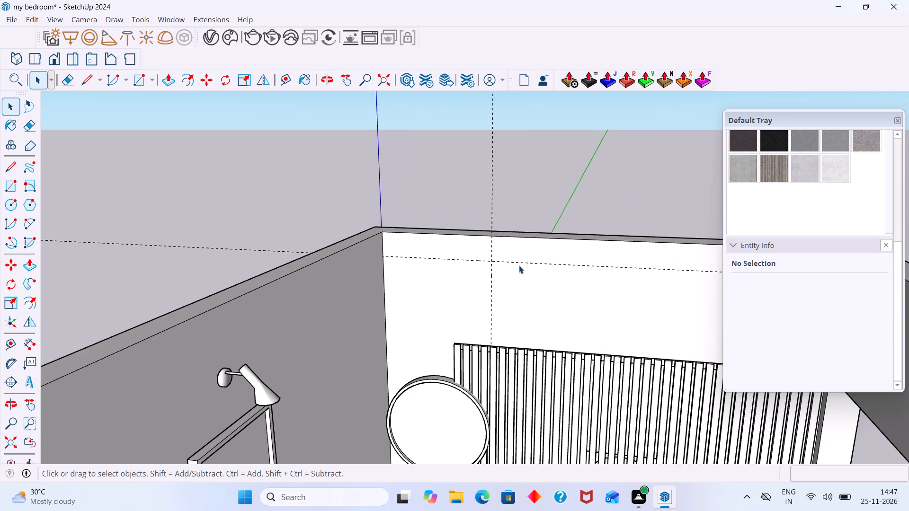
{"action": "key", "text": "e"}
{"action": "left_click_drag", "start_coordinate": [532, 178], "coordinate": [400, 177]}
{"action": "left_click_drag", "start_coordinate": [218, 214], "coordinate": [188, 254]}
{"action": "key", "text": "space"}
{"action": "scroll", "coordinate": [353, 226], "scroll_direction": "down", "scroll_amount": 17}
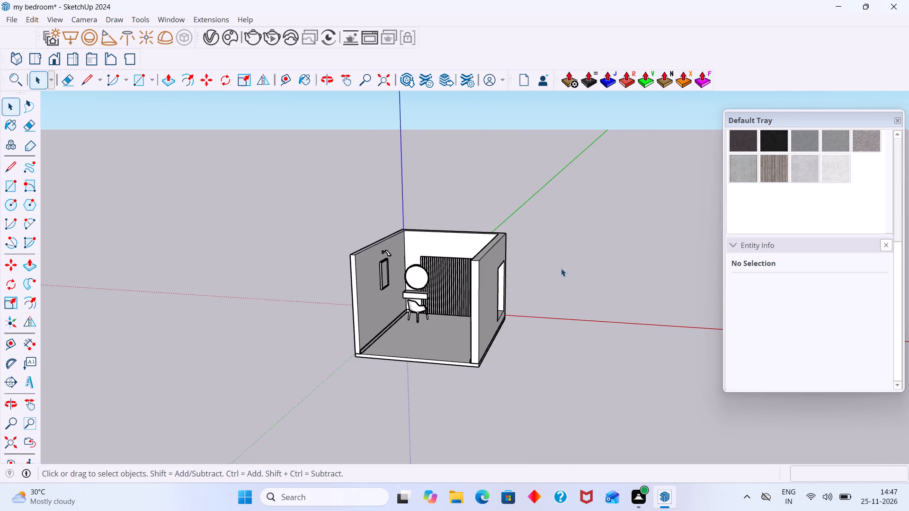
Save the bedroom model with the view framed on the mirror, box unit and chair corner.
{"action": "left_click", "coordinate": [595, 264]}
{"action": "middle_click_drag", "start_coordinate": [386, 262], "coordinate": [482, 287]}
{"action": "scroll", "coordinate": [389, 289], "scroll_direction": "up", "scroll_amount": 5}
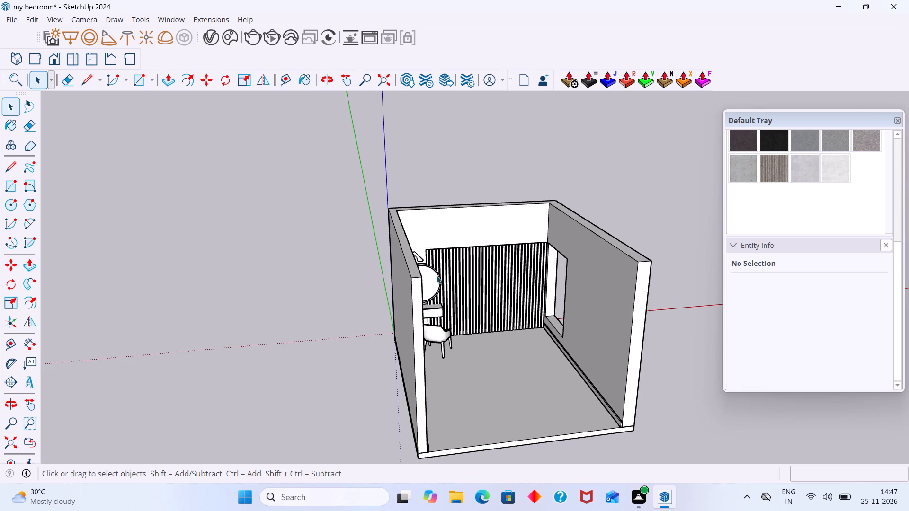
{"action": "middle_click_drag", "start_coordinate": [382, 276], "coordinate": [330, 285]}
{"action": "scroll", "coordinate": [422, 290], "scroll_direction": "up", "scroll_amount": 9}
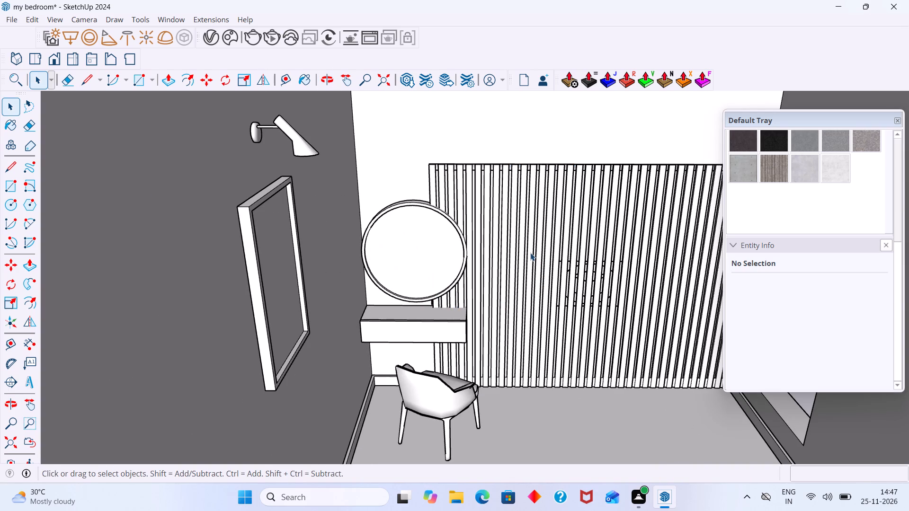
{"action": "left_click", "coordinate": [14, 16]}
{"action": "left_click", "coordinate": [38, 84]}
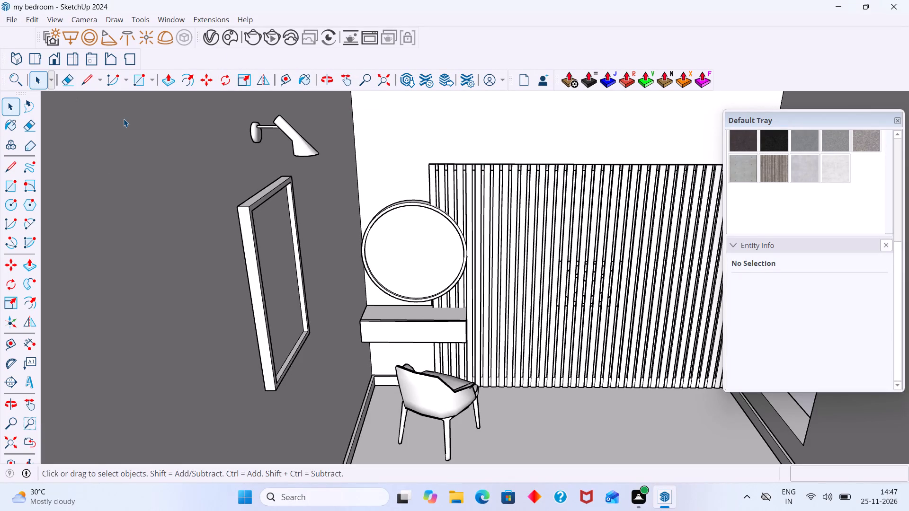
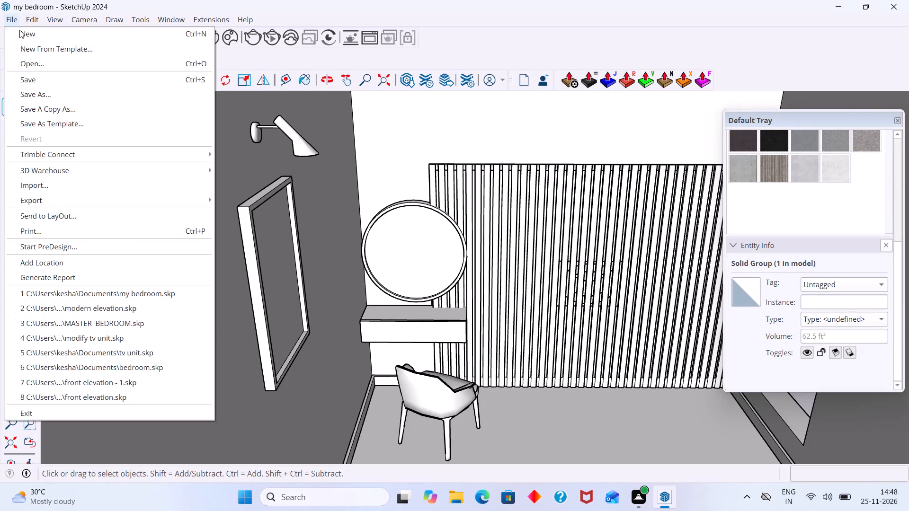
Save the current state of the bedroom model under its existing file name.
{"action": "left_click", "coordinate": [39, 79]}
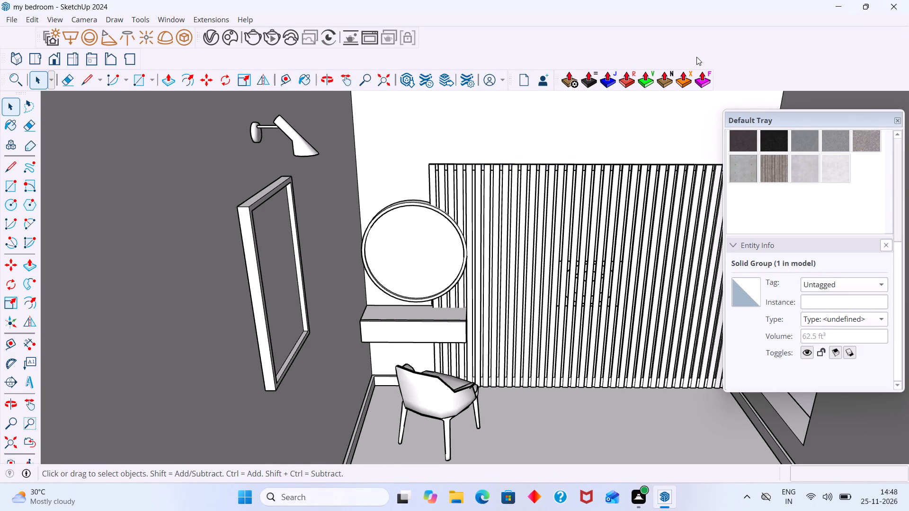
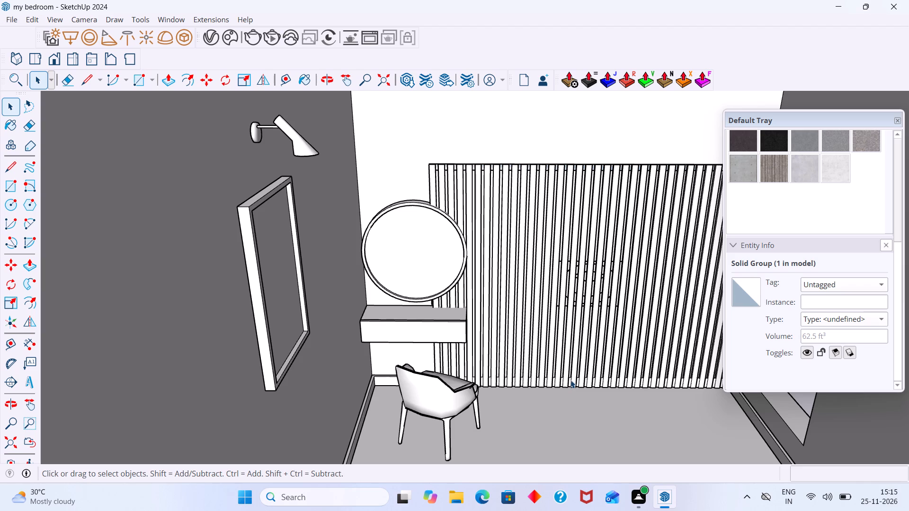
Examine the bedroom from several angles to view the open floor area in front of the slatted wall.
{"action": "scroll", "coordinate": [668, 406], "scroll_direction": "down", "scroll_amount": 7}
{"action": "middle_click_drag", "start_coordinate": [661, 331], "coordinate": [647, 266]}
{"action": "scroll", "coordinate": [636, 278], "scroll_direction": "down", "scroll_amount": 6}
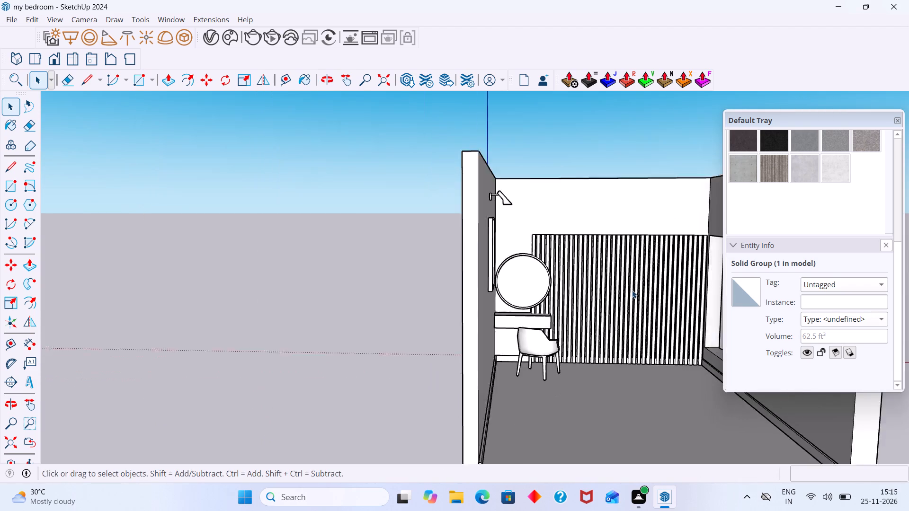
{"action": "scroll", "coordinate": [632, 290], "scroll_direction": "down", "scroll_amount": 2}
{"action": "middle_click_drag", "start_coordinate": [632, 295], "coordinate": [446, 276]}
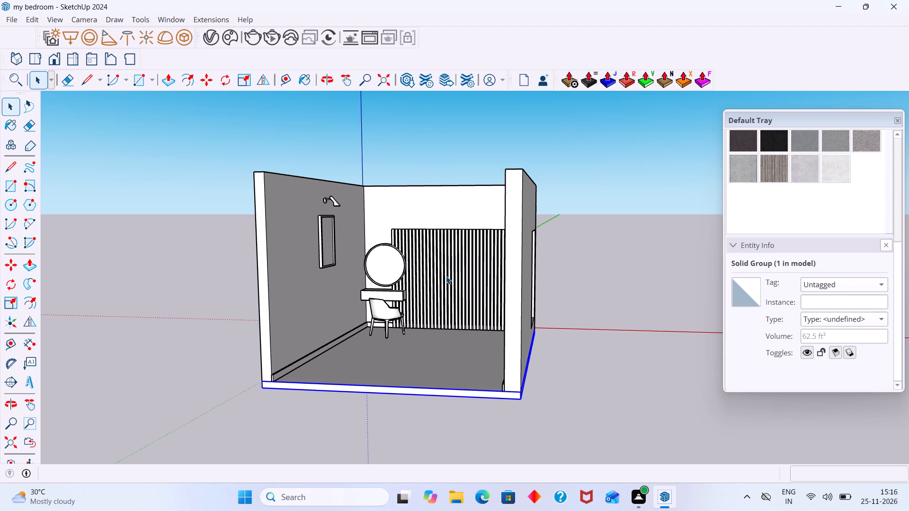
{"action": "scroll", "coordinate": [603, 79], "scroll_direction": "down", "scroll_amount": 3}
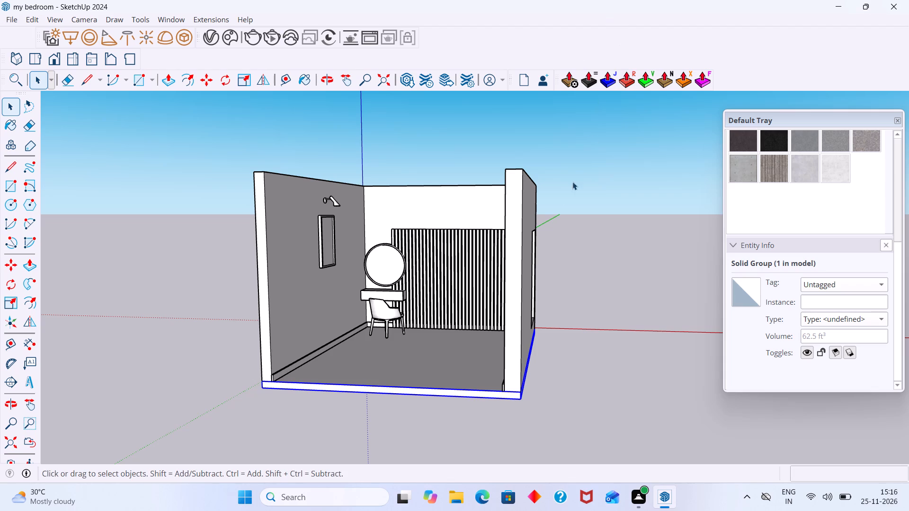
{"action": "middle_click_drag", "start_coordinate": [513, 273], "coordinate": [578, 351]}
{"action": "scroll", "coordinate": [501, 255], "scroll_direction": "down", "scroll_amount": 3}
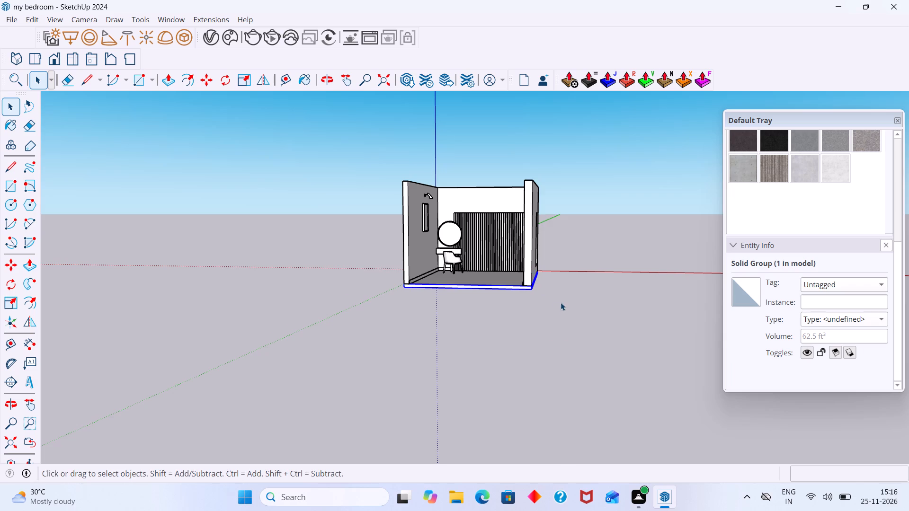
{"action": "middle_click_drag", "start_coordinate": [553, 312], "coordinate": [595, 316]}
{"action": "left_click", "coordinate": [596, 228]}
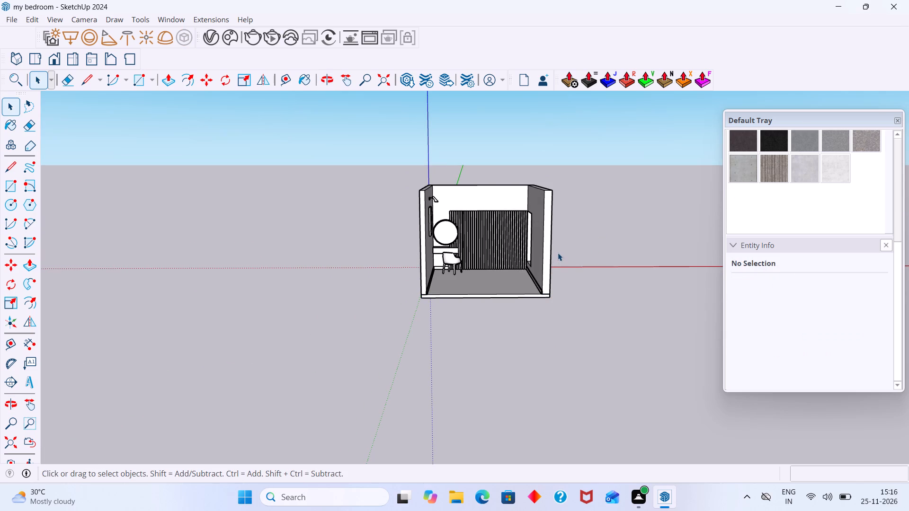
{"action": "scroll", "coordinate": [491, 271], "scroll_direction": "up", "scroll_amount": 4}
{"action": "middle_click_drag", "start_coordinate": [482, 274], "coordinate": [455, 288]}
{"action": "scroll", "coordinate": [483, 275], "scroll_direction": "up", "scroll_amount": 4}
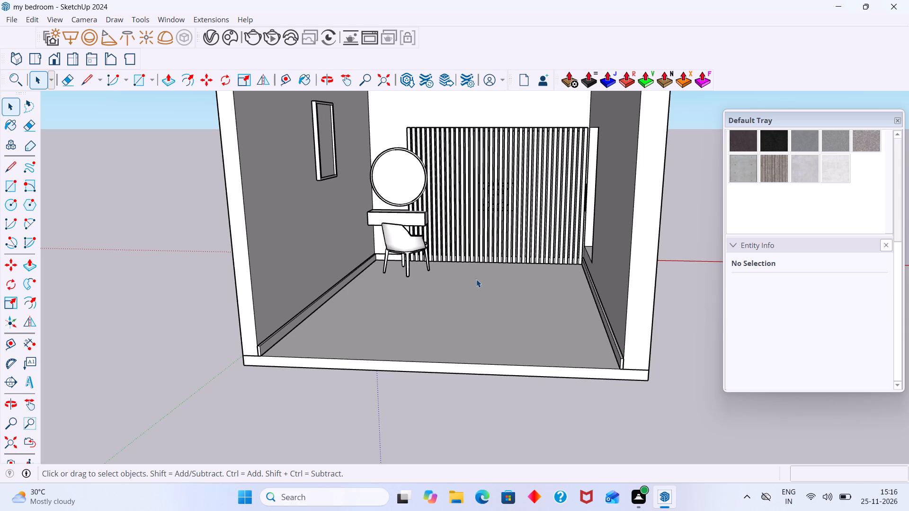
{"action": "middle_click_drag", "start_coordinate": [492, 277], "coordinate": [561, 293]}
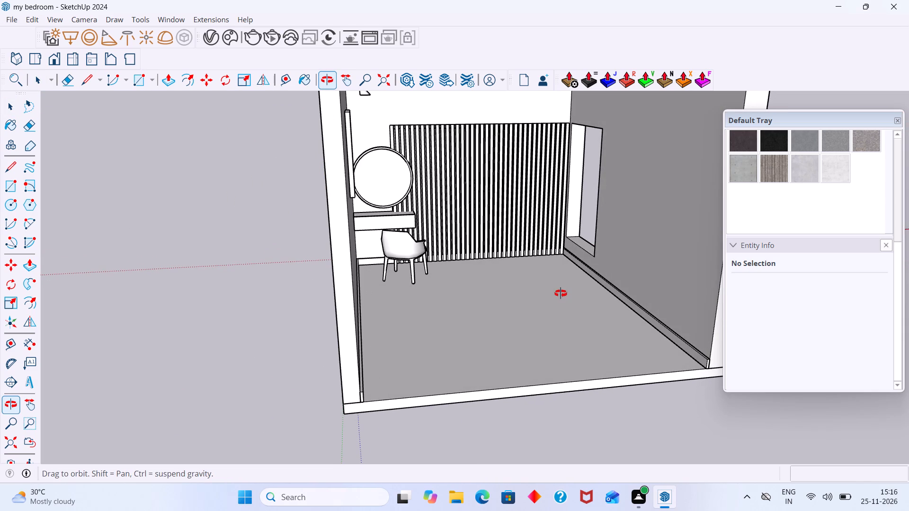
{"action": "middle_click_drag", "start_coordinate": [561, 293], "coordinate": [533, 299]}
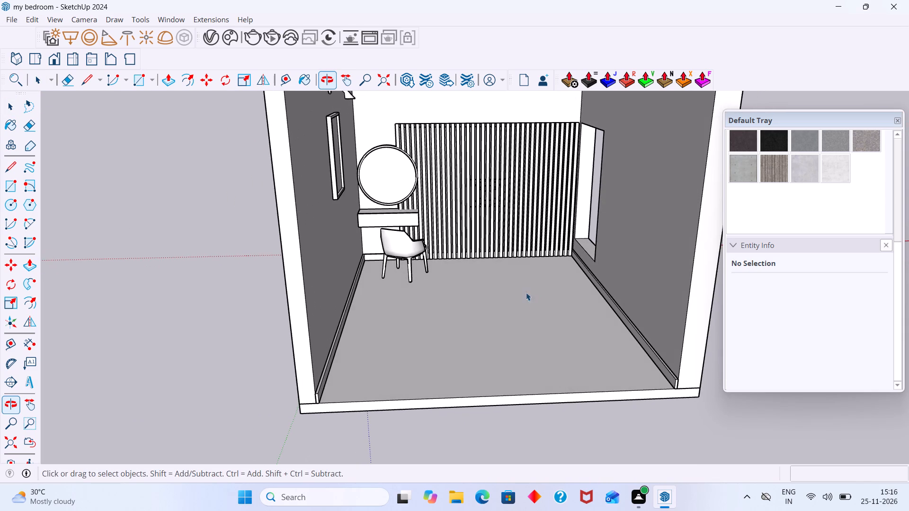
Search the Chaos Cosmos asset library for "bed".
{"action": "left_click", "coordinate": [230, 44]}
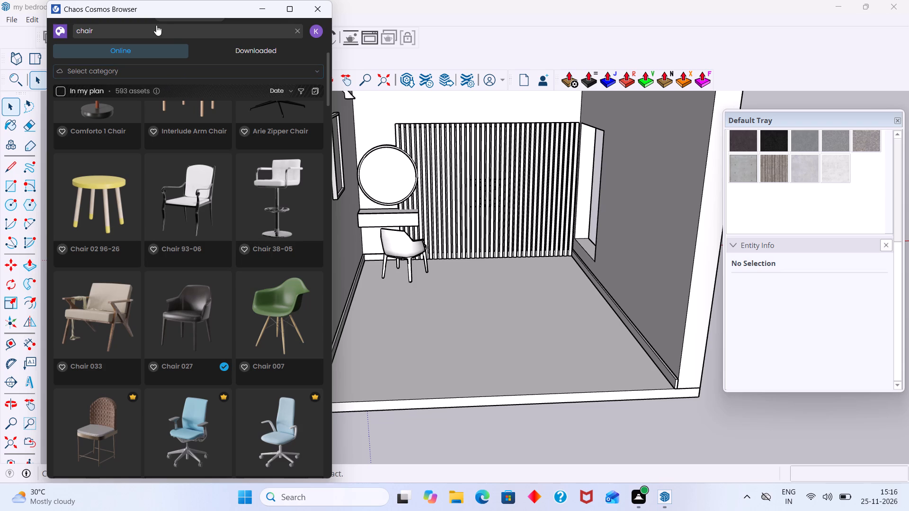
{"action": "left_click", "coordinate": [144, 35]}
{"action": "key", "text": "BackSpace"}
{"action": "key", "text": "BackSpace"}
{"action": "key", "text": "BackSpace"}
{"action": "key", "text": "BackSpace"}
{"action": "key", "text": "BackSpace"}
{"action": "key", "text": "BackSpace"}
{"action": "key", "text": "BackSpace"}
{"action": "key", "text": "BackSpace"}
{"action": "key", "text": "BackSpace"}
{"action": "key", "text": "BackSpace"}
{"action": "key", "text": "BackSpace"}
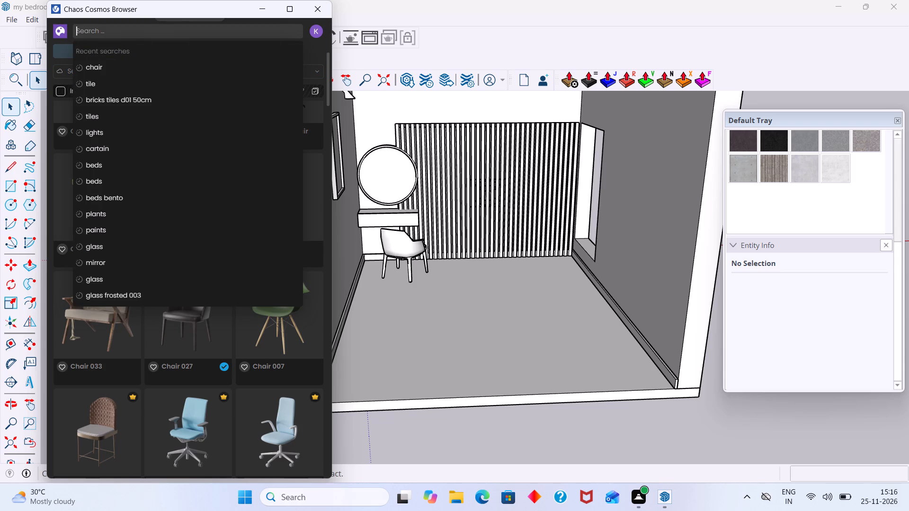
{"action": "type", "text": "bed"}
{"action": "key", "text": "Return"}
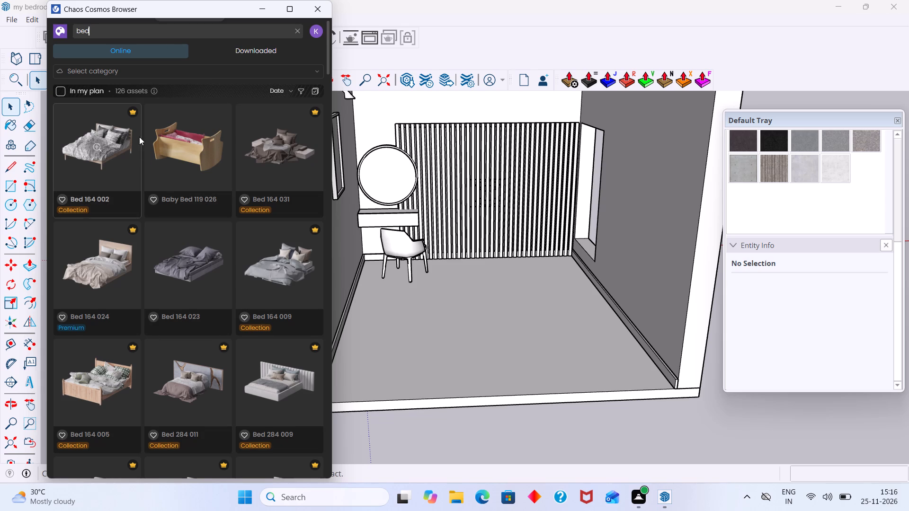
Browse the online bed assets to choose a downloadable model for the room.
{"action": "scroll", "coordinate": [178, 176], "scroll_direction": "down", "scroll_amount": 8}
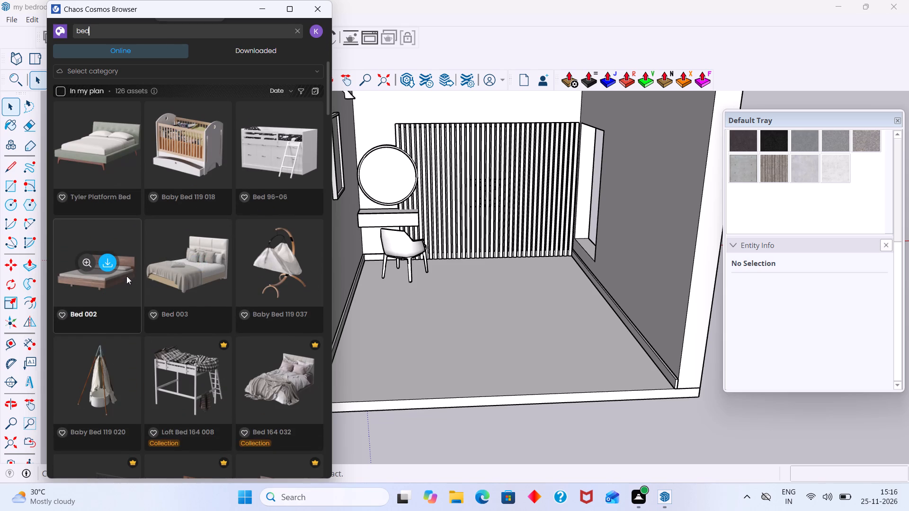
{"action": "scroll", "coordinate": [132, 280], "scroll_direction": "down", "scroll_amount": 5}
{"action": "scroll", "coordinate": [197, 257], "scroll_direction": "down", "scroll_amount": 2}
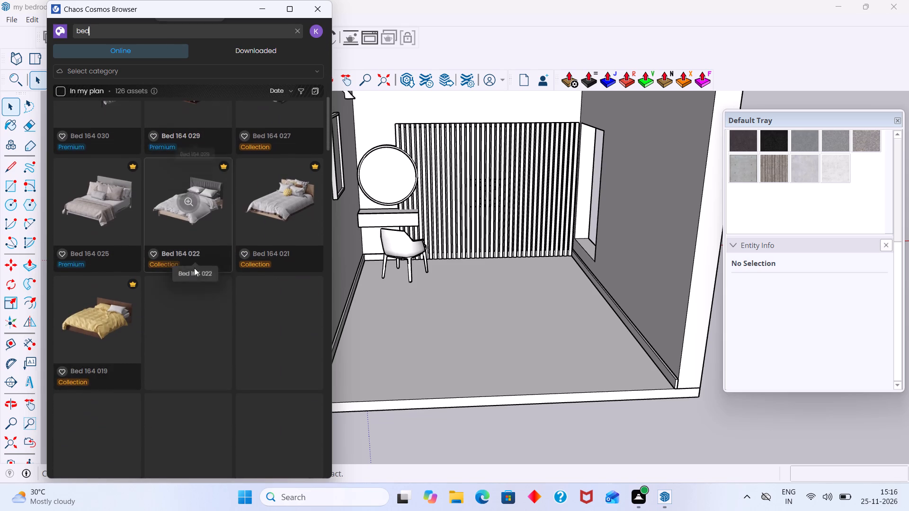
{"action": "scroll", "coordinate": [151, 336], "scroll_direction": "down", "scroll_amount": 2}
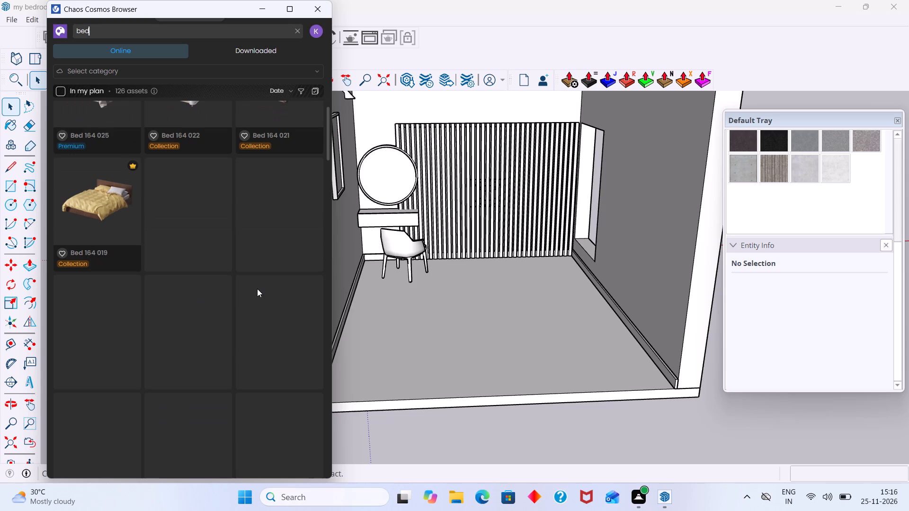
{"action": "scroll", "coordinate": [257, 289], "scroll_direction": "up", "scroll_amount": 1}
{"action": "scroll", "coordinate": [173, 280], "scroll_direction": "up", "scroll_amount": 5}
{"action": "scroll", "coordinate": [173, 273], "scroll_direction": "down", "scroll_amount": 4}
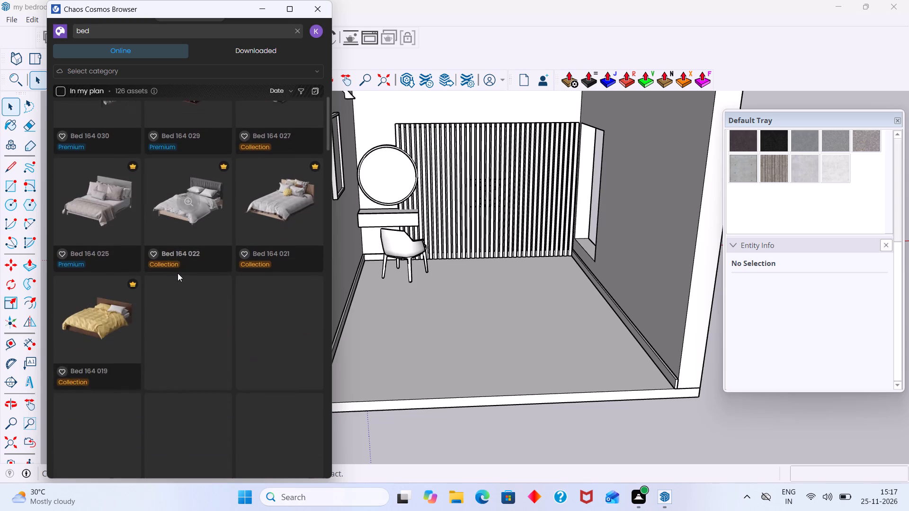
{"action": "scroll", "coordinate": [178, 273], "scroll_direction": "down", "scroll_amount": 3}
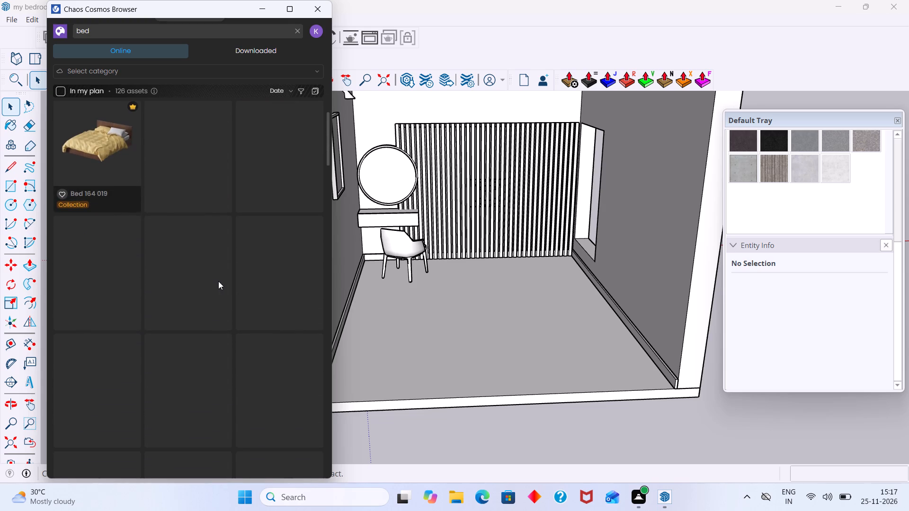
{"action": "scroll", "coordinate": [212, 285], "scroll_direction": "down", "scroll_amount": 4}
{"action": "scroll", "coordinate": [211, 286], "scroll_direction": "up", "scroll_amount": 3}
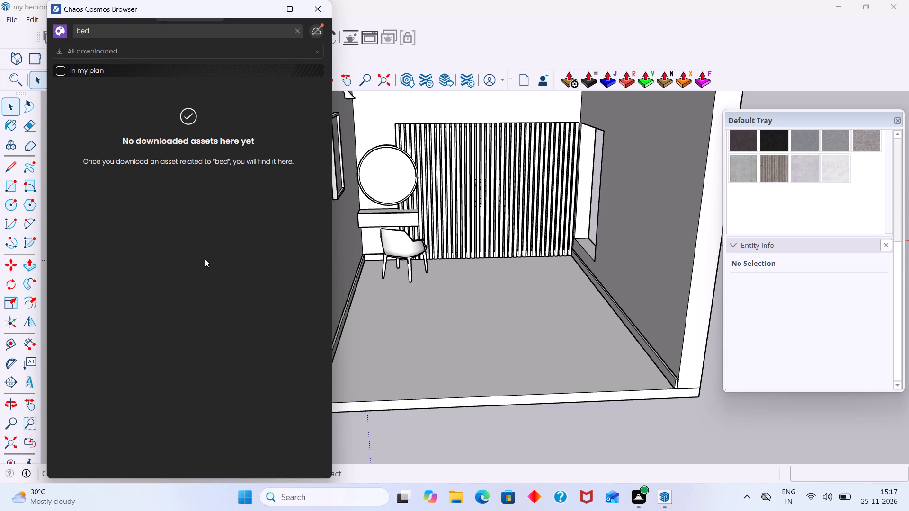
{"action": "left_click", "coordinate": [191, 214]}
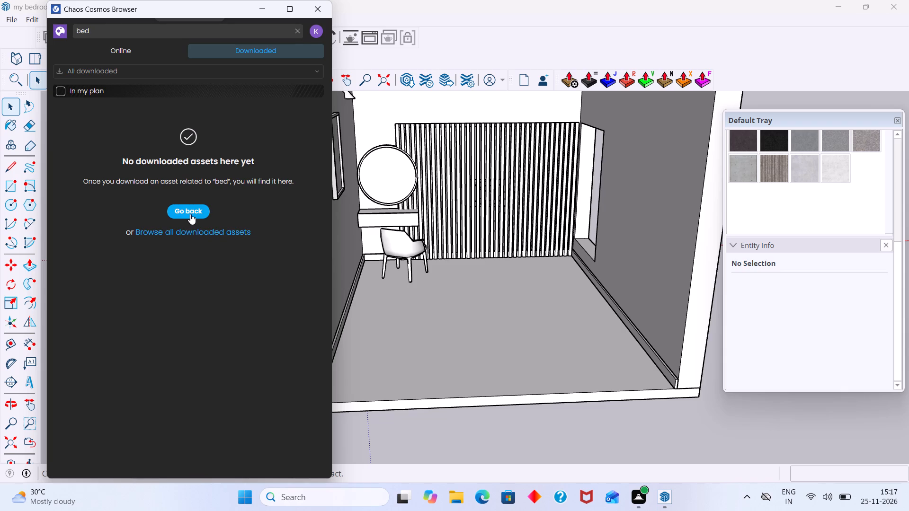
{"action": "scroll", "coordinate": [182, 198], "scroll_direction": "down", "scroll_amount": 2}
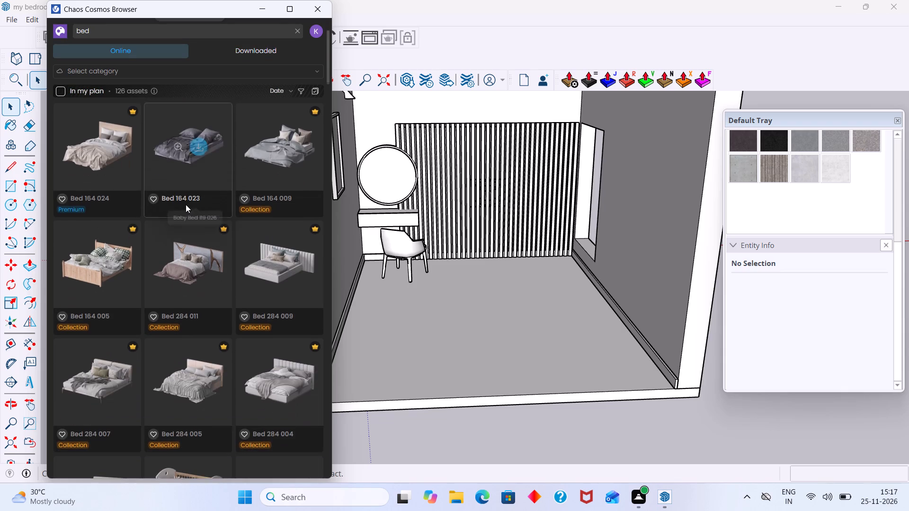
{"action": "scroll", "coordinate": [190, 210], "scroll_direction": "down", "scroll_amount": 5}
{"action": "scroll", "coordinate": [207, 261], "scroll_direction": "down", "scroll_amount": 2}
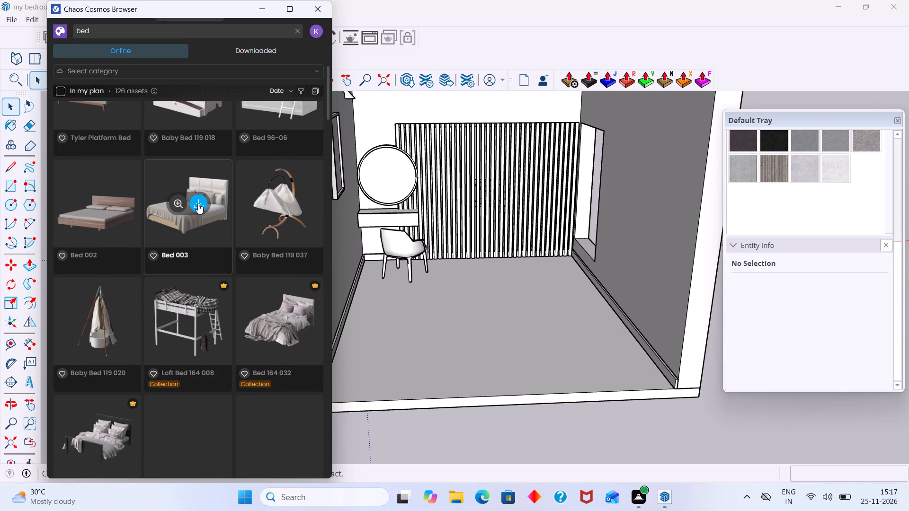
{"action": "scroll", "coordinate": [205, 225], "scroll_direction": "down", "scroll_amount": 4}
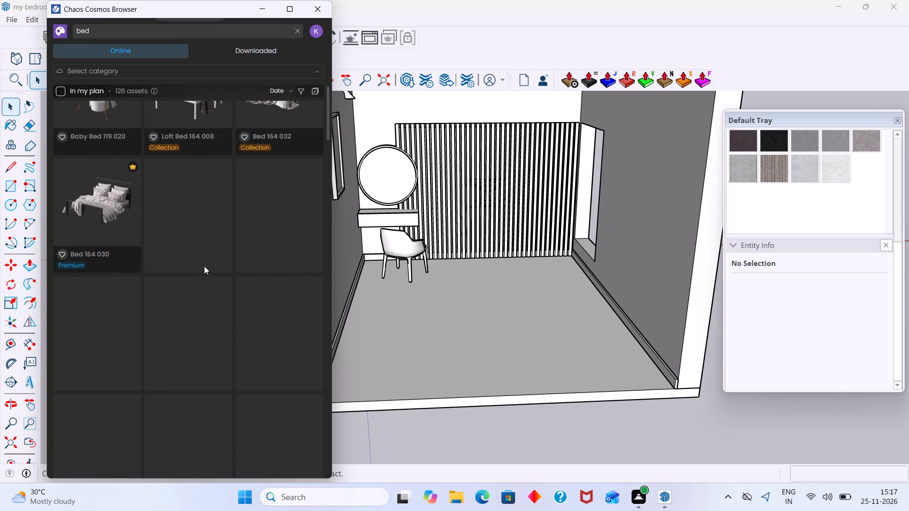
{"action": "scroll", "coordinate": [180, 251], "scroll_direction": "up", "scroll_amount": 4}
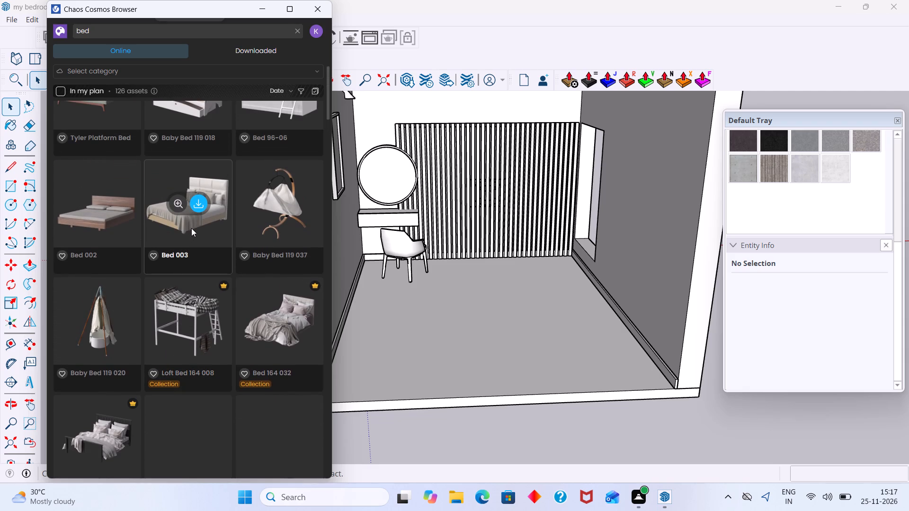
{"action": "scroll", "coordinate": [191, 228], "scroll_direction": "up", "scroll_amount": 7}
{"action": "scroll", "coordinate": [191, 228], "scroll_direction": "down", "scroll_amount": 17}
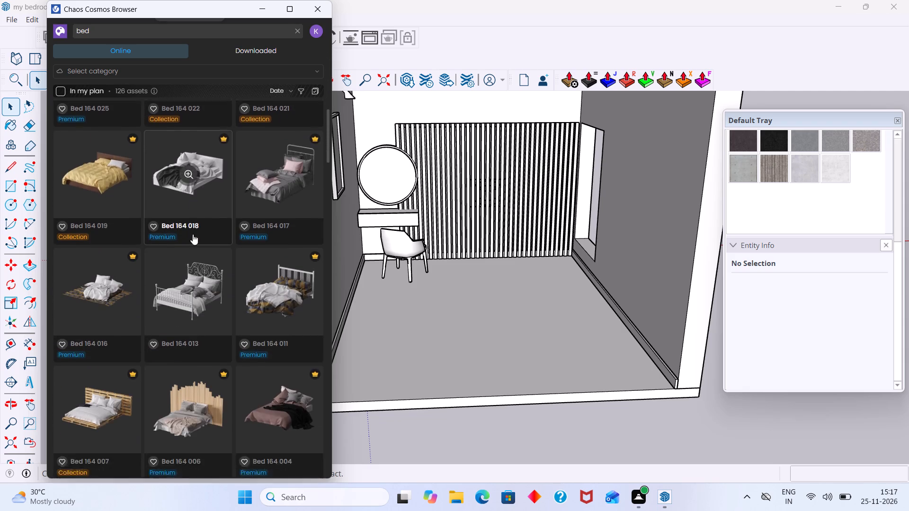
{"action": "scroll", "coordinate": [198, 254], "scroll_direction": "down", "scroll_amount": 1}
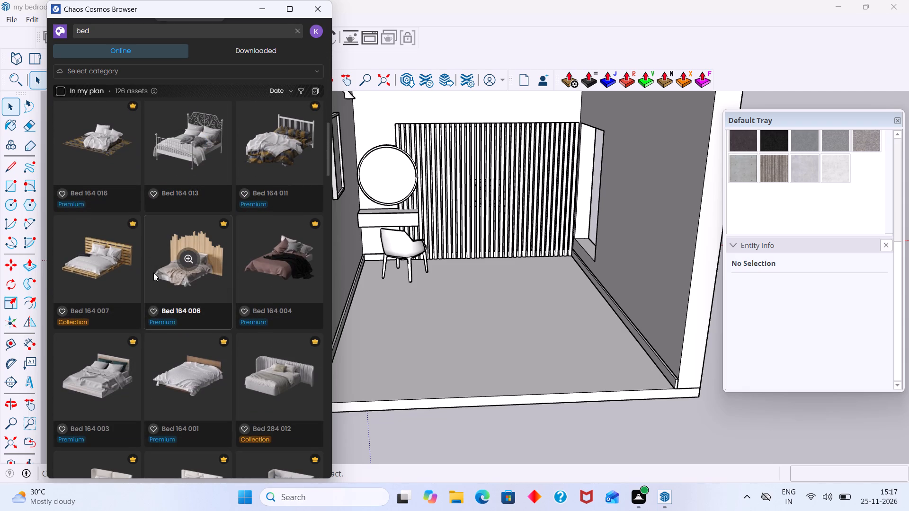
{"action": "scroll", "coordinate": [223, 368], "scroll_direction": "down", "scroll_amount": 2}
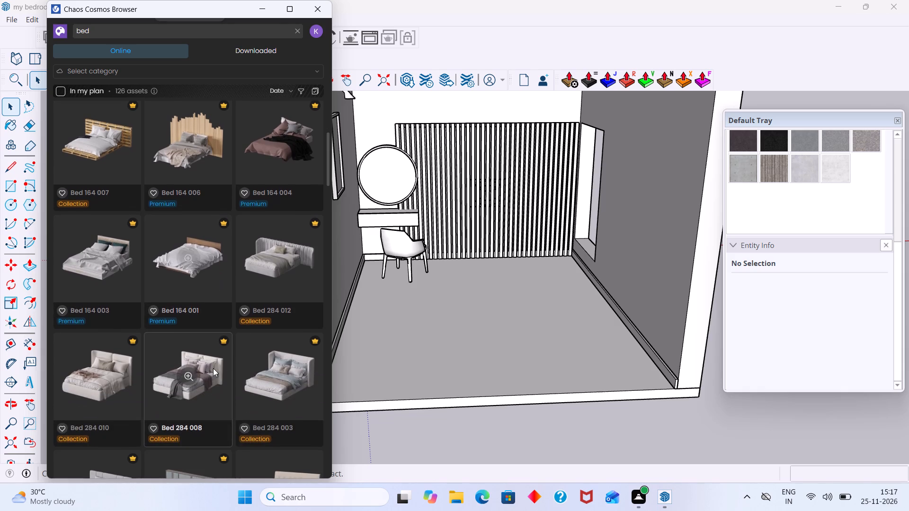
{"action": "scroll", "coordinate": [228, 369], "scroll_direction": "down", "scroll_amount": 2}
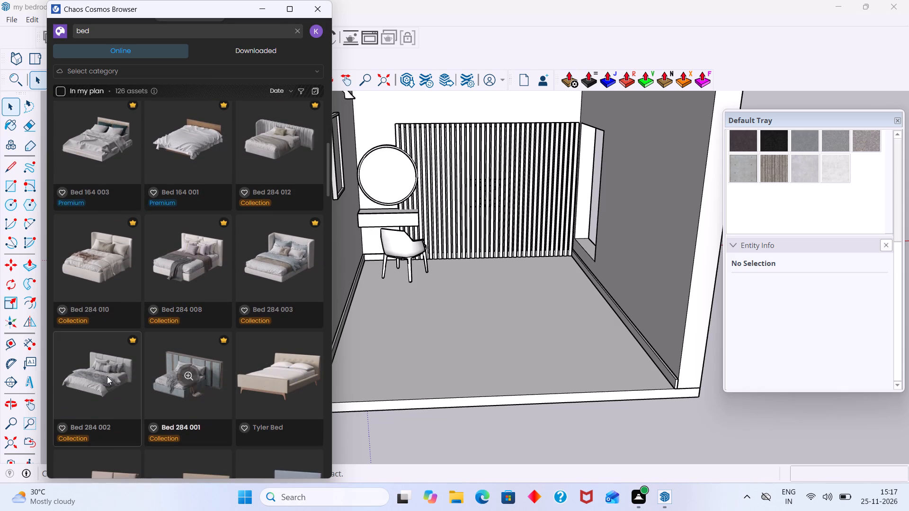
{"action": "scroll", "coordinate": [147, 389], "scroll_direction": "down", "scroll_amount": 2}
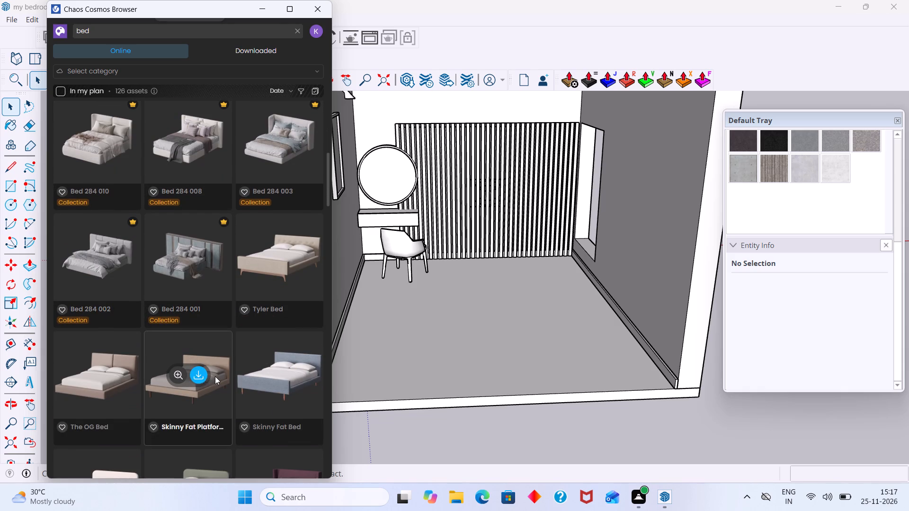
{"action": "scroll", "coordinate": [202, 380], "scroll_direction": "down", "scroll_amount": 1}
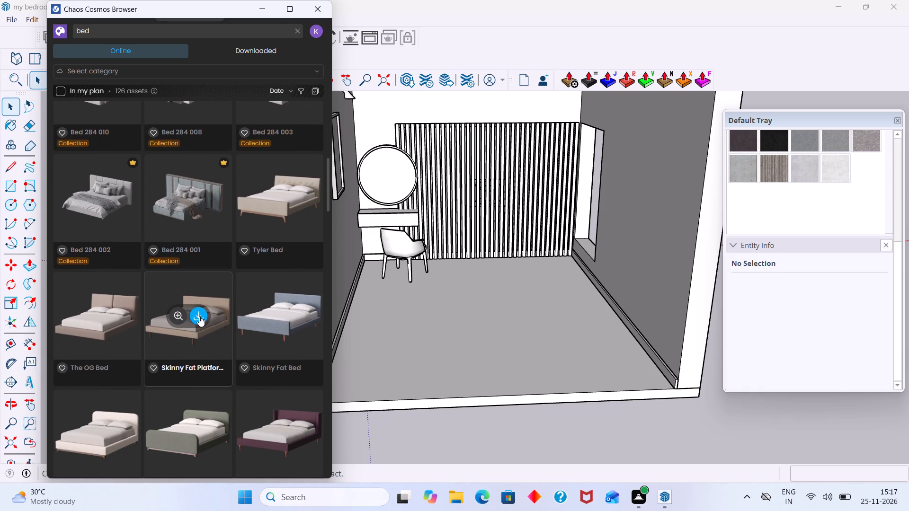
{"action": "scroll", "coordinate": [205, 368], "scroll_direction": "down", "scroll_amount": 1}
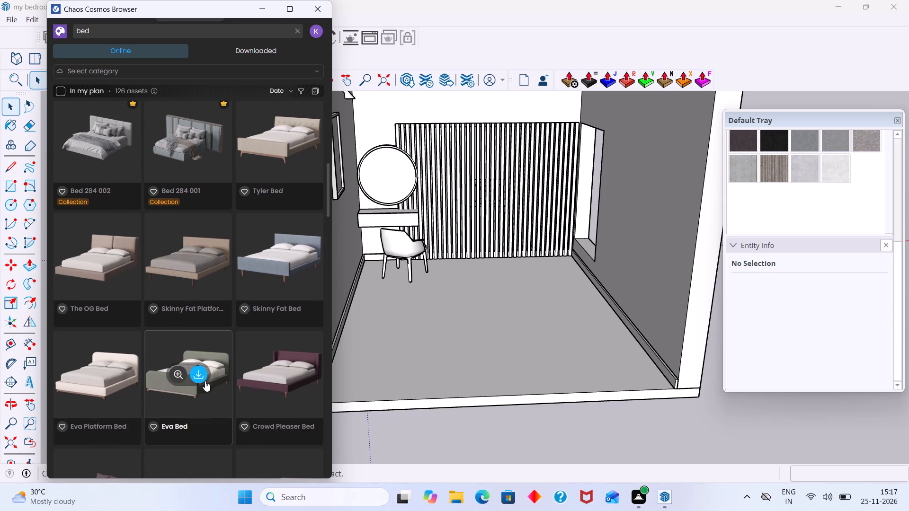
Download the Eva Bed asset and place it on the bedroom floor with its headboard toward the slatted wall, then close the asset browser.
{"action": "left_click", "coordinate": [202, 373]}
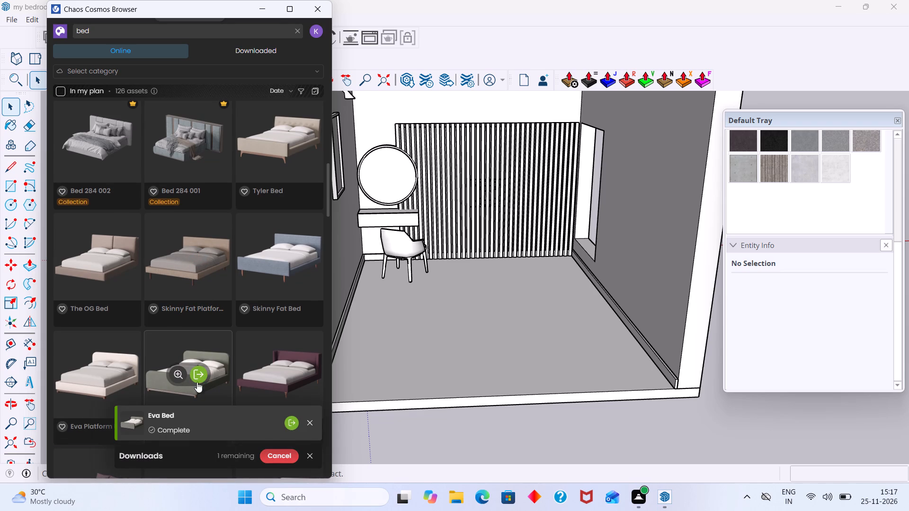
{"action": "left_click", "coordinate": [193, 379]}
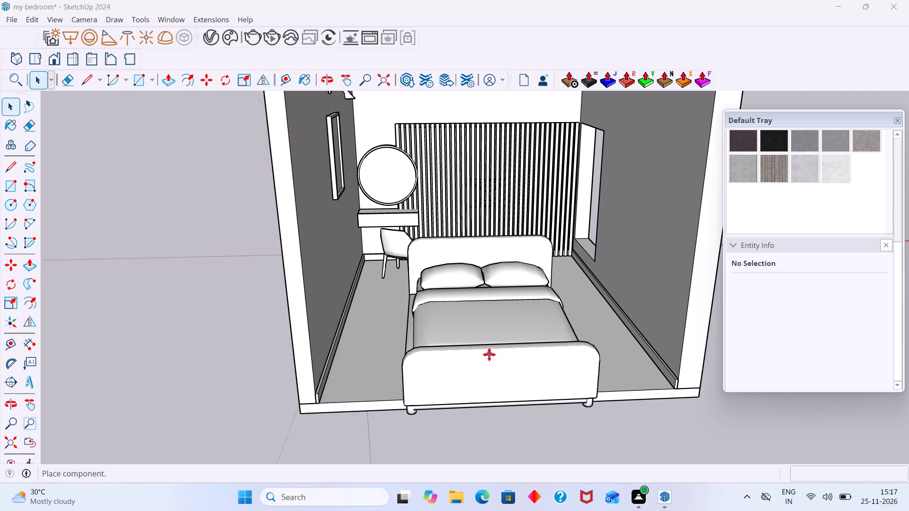
{"action": "scroll", "coordinate": [501, 338], "scroll_direction": "up", "scroll_amount": 5}
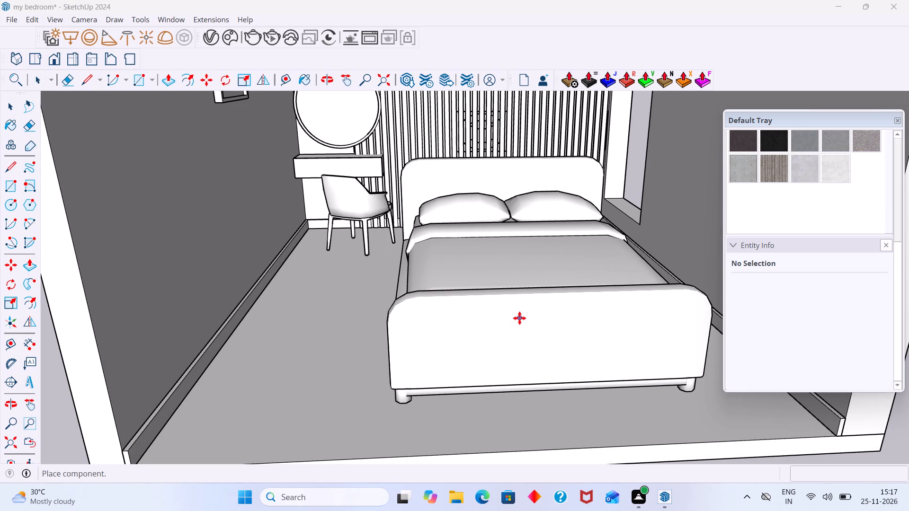
{"action": "left_click", "coordinate": [521, 315]}
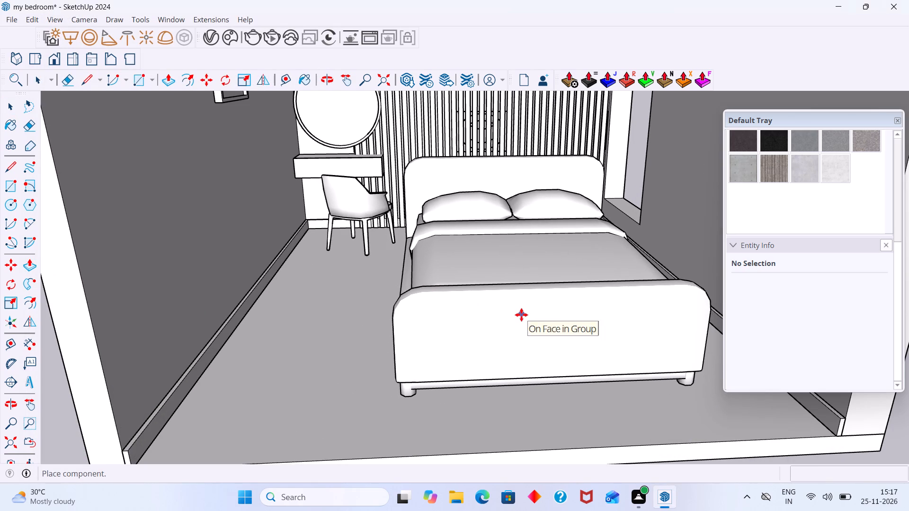
{"action": "key", "text": "space"}
{"action": "scroll", "coordinate": [477, 329], "scroll_direction": "down", "scroll_amount": 8}
{"action": "middle_click_drag", "start_coordinate": [459, 329], "coordinate": [331, 291]}
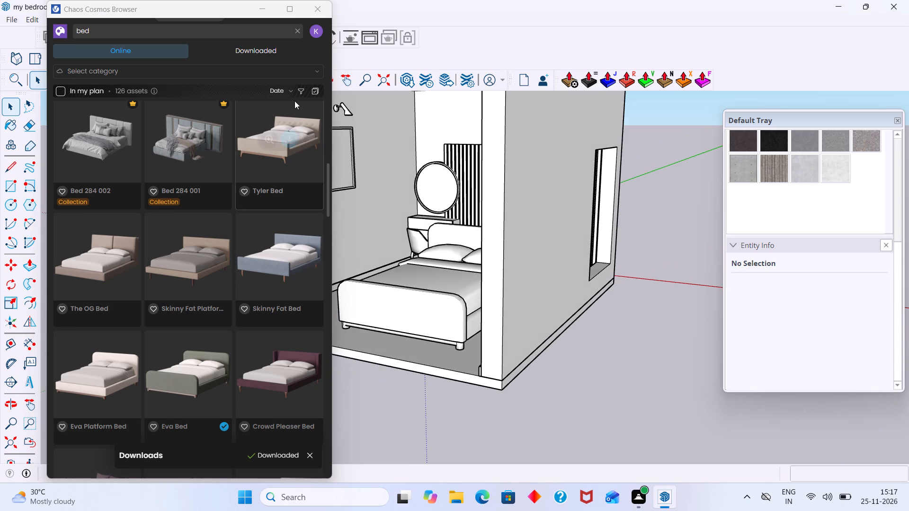
{"action": "left_click", "coordinate": [316, 9]}
{"action": "scroll", "coordinate": [501, 351], "scroll_direction": "up", "scroll_amount": 5}
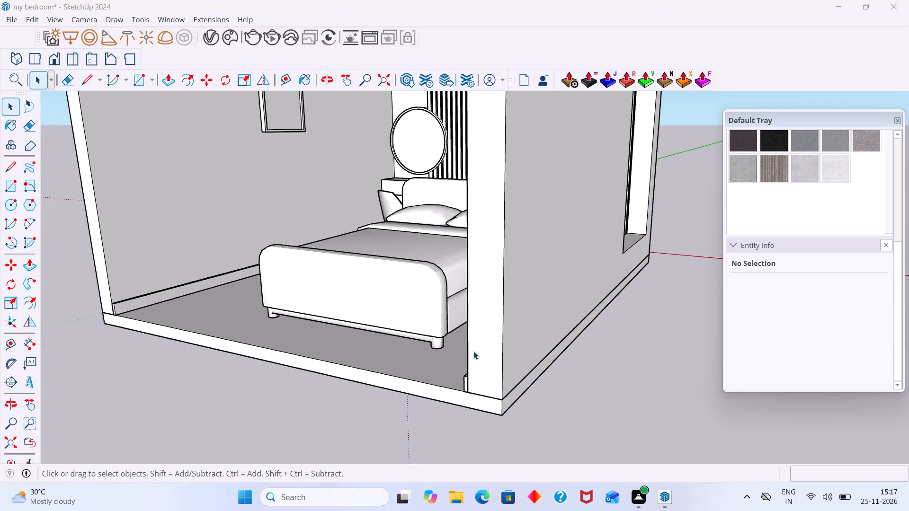
Move the Eva Bed about 3' 10" along the green axis, back toward the slatted wall.
{"action": "scroll", "coordinate": [473, 351], "scroll_direction": "up", "scroll_amount": 1}
{"action": "middle_click_drag", "start_coordinate": [473, 354], "coordinate": [545, 401]}
{"action": "scroll", "coordinate": [498, 271], "scroll_direction": "up", "scroll_amount": 8}
{"action": "middle_click_drag", "start_coordinate": [472, 249], "coordinate": [463, 242]}
{"action": "scroll", "coordinate": [463, 242], "scroll_direction": "down", "scroll_amount": 2}
{"action": "middle_click_drag", "start_coordinate": [463, 242], "coordinate": [463, 225]}
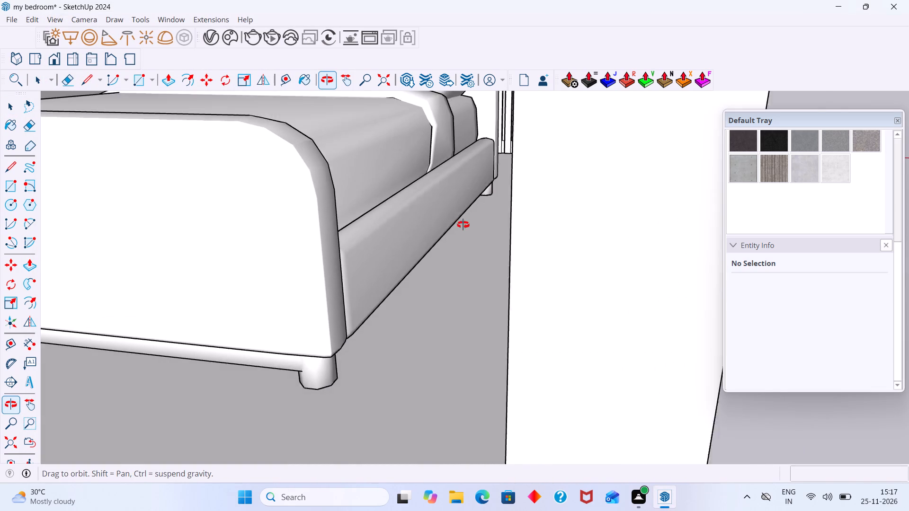
{"action": "middle_click_drag", "start_coordinate": [463, 225], "coordinate": [463, 225]}
{"action": "scroll", "coordinate": [463, 225], "scroll_direction": "down", "scroll_amount": 1}
{"action": "scroll", "coordinate": [466, 212], "scroll_direction": "up", "scroll_amount": 1}
{"action": "left_click", "coordinate": [464, 209]}
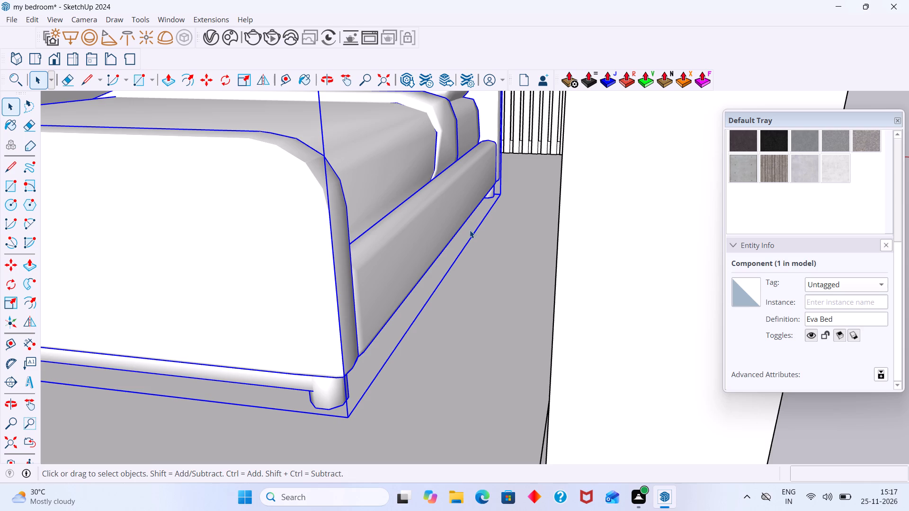
{"action": "key", "text": "m"}
{"action": "left_click", "coordinate": [500, 196]}
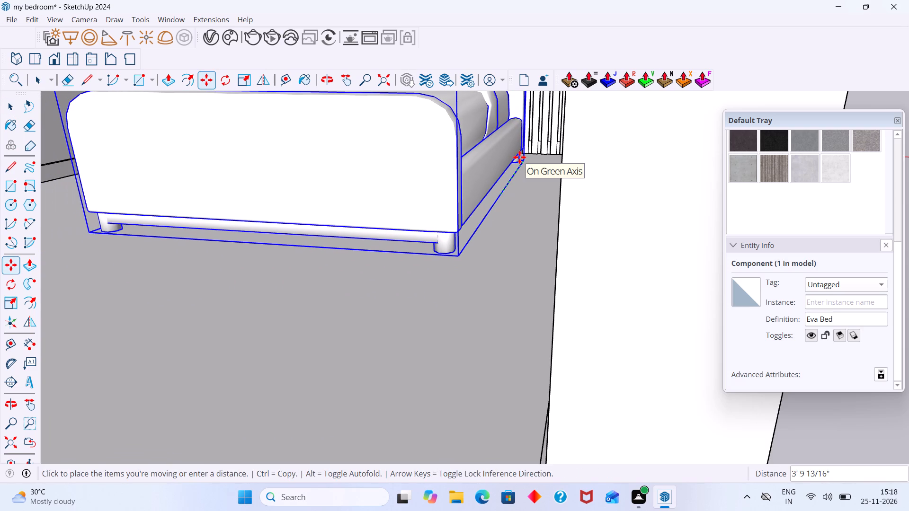
{"action": "left_click", "coordinate": [519, 157]}
{"action": "key", "text": "space"}
{"action": "scroll", "coordinate": [495, 211], "scroll_direction": "down", "scroll_amount": 7}
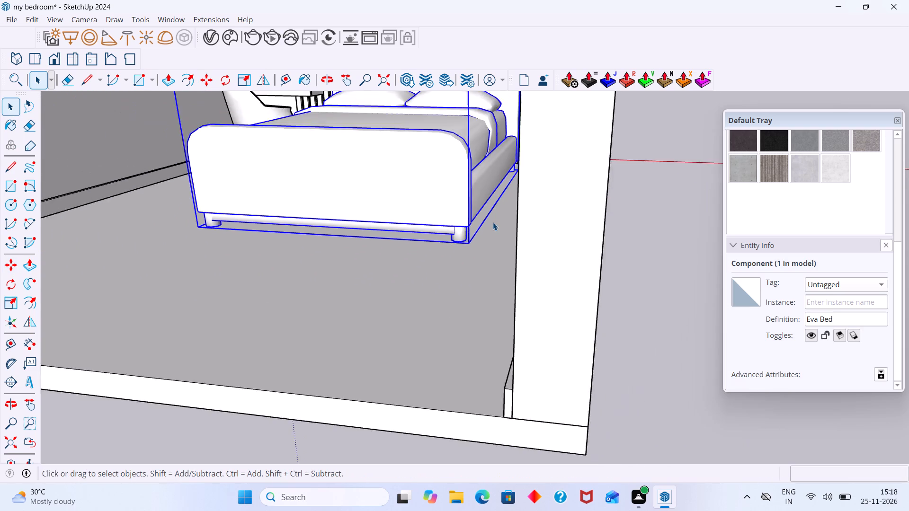
{"action": "scroll", "coordinate": [493, 222], "scroll_direction": "down", "scroll_amount": 8}
{"action": "left_click", "coordinate": [577, 202]}
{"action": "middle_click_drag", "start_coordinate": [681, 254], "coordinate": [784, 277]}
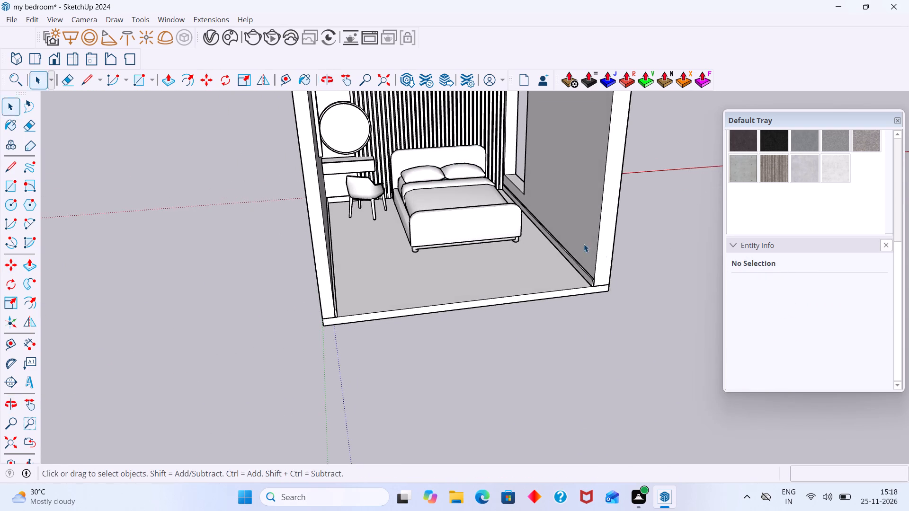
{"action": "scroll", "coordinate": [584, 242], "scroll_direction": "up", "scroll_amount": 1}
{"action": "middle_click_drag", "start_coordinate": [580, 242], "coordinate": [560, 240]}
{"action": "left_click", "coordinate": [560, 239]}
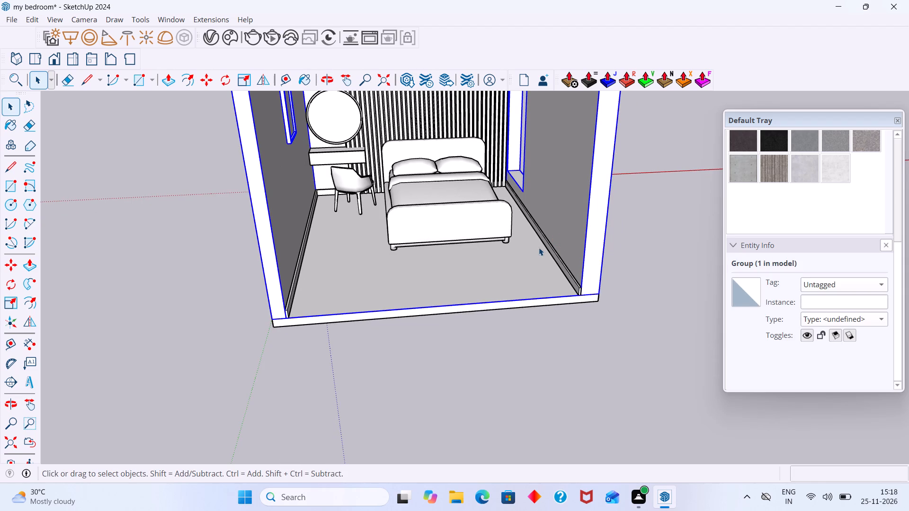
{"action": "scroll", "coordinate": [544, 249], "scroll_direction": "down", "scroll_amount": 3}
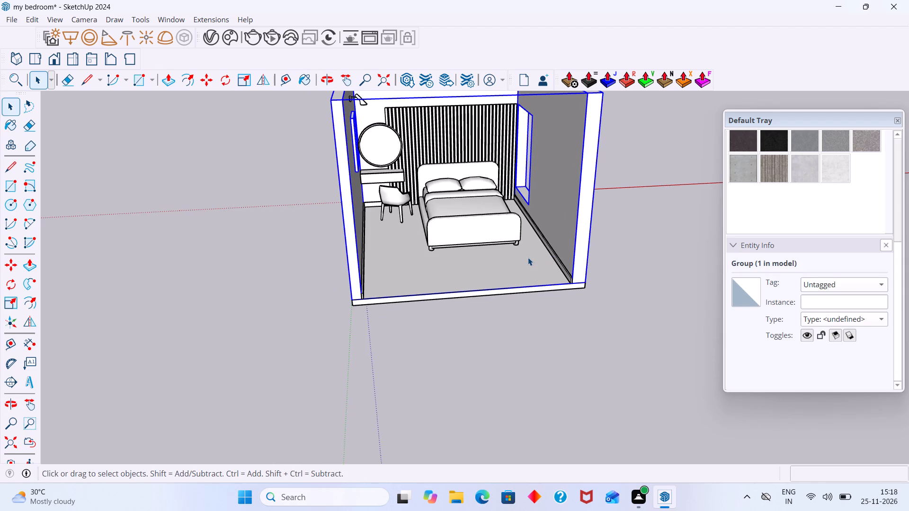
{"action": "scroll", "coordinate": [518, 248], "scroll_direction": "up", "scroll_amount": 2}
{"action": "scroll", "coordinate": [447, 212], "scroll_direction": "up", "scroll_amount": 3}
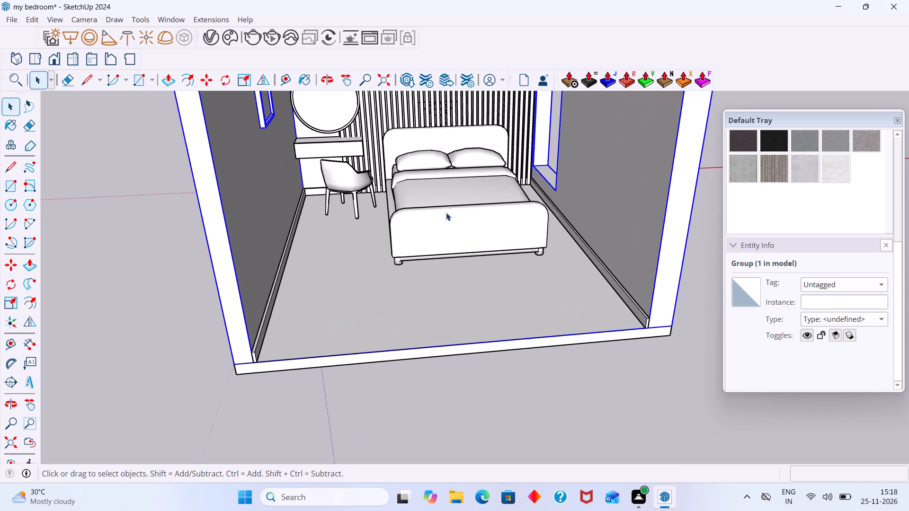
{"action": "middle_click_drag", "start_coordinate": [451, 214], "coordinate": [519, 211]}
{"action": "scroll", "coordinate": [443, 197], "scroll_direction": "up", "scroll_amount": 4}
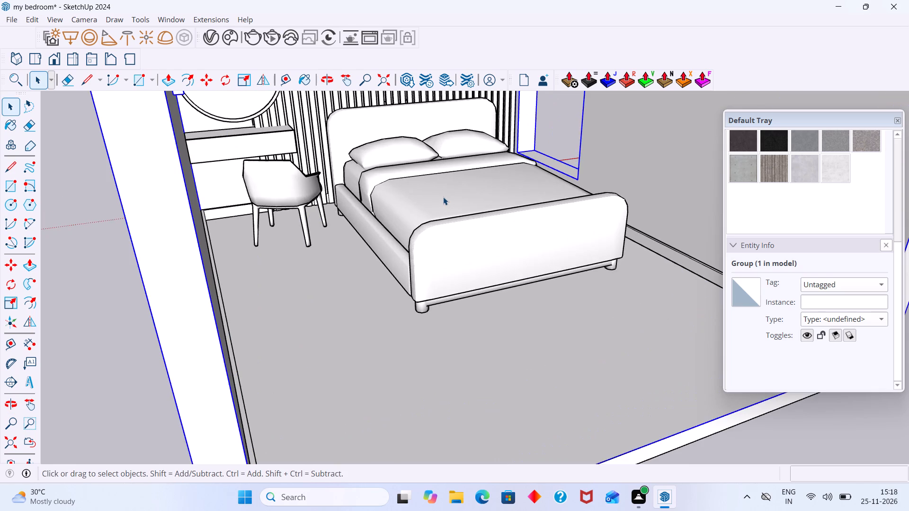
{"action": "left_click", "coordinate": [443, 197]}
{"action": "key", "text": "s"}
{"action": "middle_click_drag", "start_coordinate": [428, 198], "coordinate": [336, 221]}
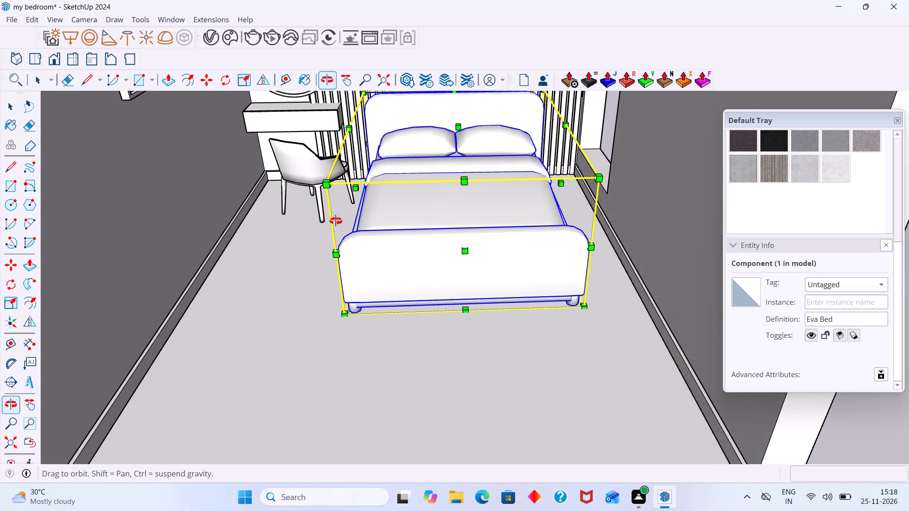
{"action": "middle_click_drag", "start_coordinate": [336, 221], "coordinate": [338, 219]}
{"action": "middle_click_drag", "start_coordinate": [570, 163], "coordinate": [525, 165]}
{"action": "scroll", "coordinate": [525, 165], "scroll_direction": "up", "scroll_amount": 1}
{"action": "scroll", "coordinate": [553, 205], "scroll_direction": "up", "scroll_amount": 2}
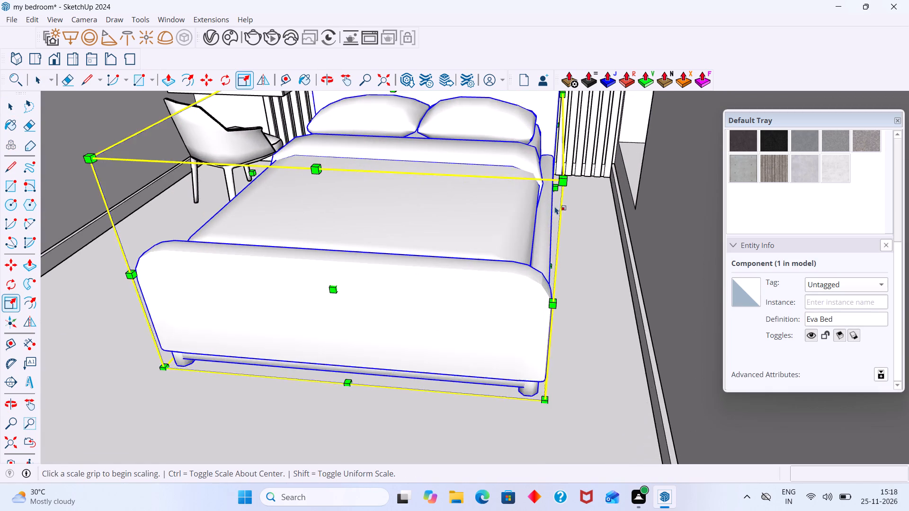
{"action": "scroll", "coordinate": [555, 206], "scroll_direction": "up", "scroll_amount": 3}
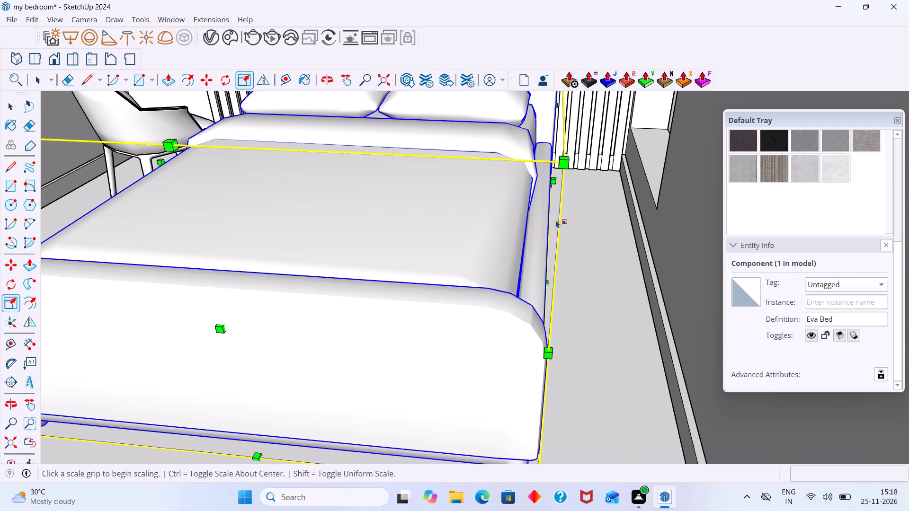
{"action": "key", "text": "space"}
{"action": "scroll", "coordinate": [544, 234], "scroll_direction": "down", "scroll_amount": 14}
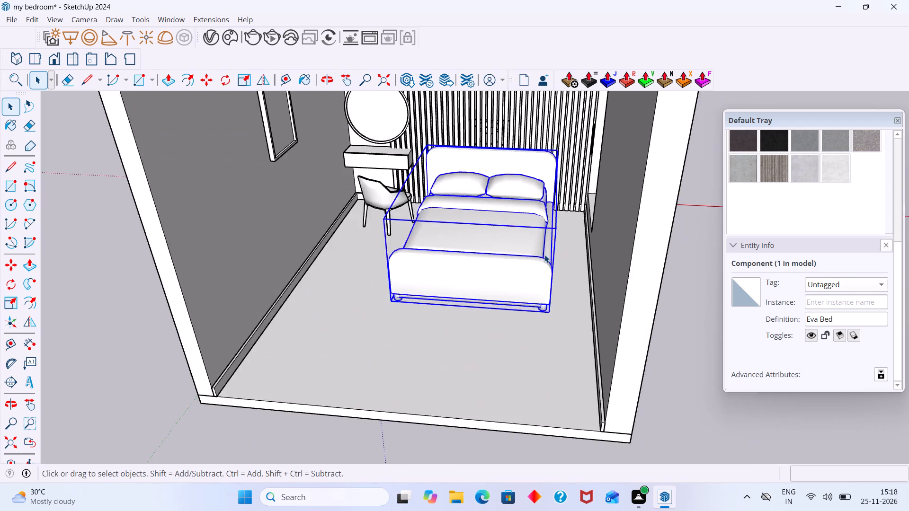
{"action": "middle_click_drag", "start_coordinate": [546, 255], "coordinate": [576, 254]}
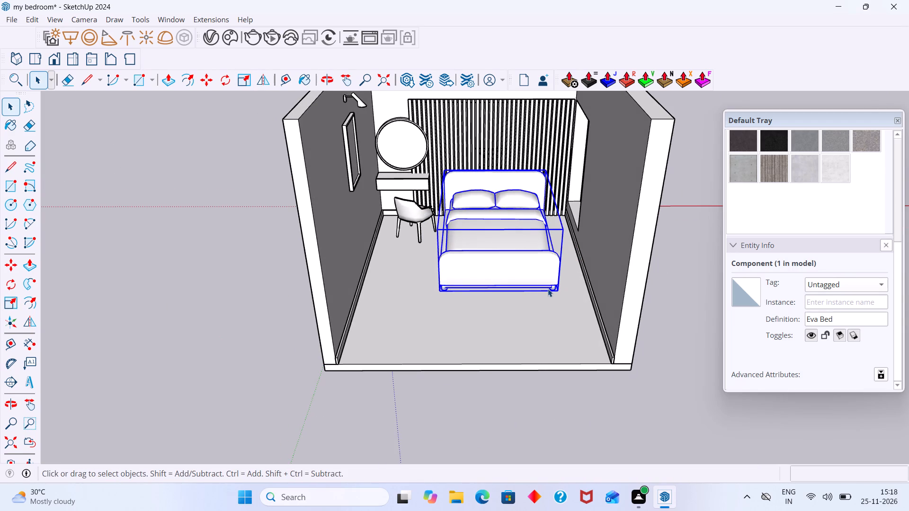
Place a guide line on the floor 3' from the skirting of the side wall next to the dressing table.
{"action": "key", "text": "t"}
{"action": "scroll", "coordinate": [350, 344], "scroll_direction": "up", "scroll_amount": 8}
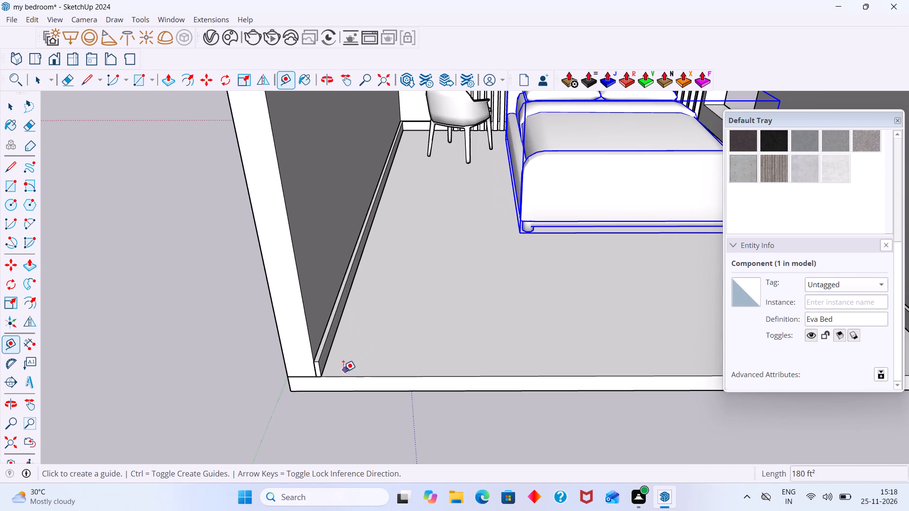
{"action": "scroll", "coordinate": [389, 364], "scroll_direction": "down", "scroll_amount": 6}
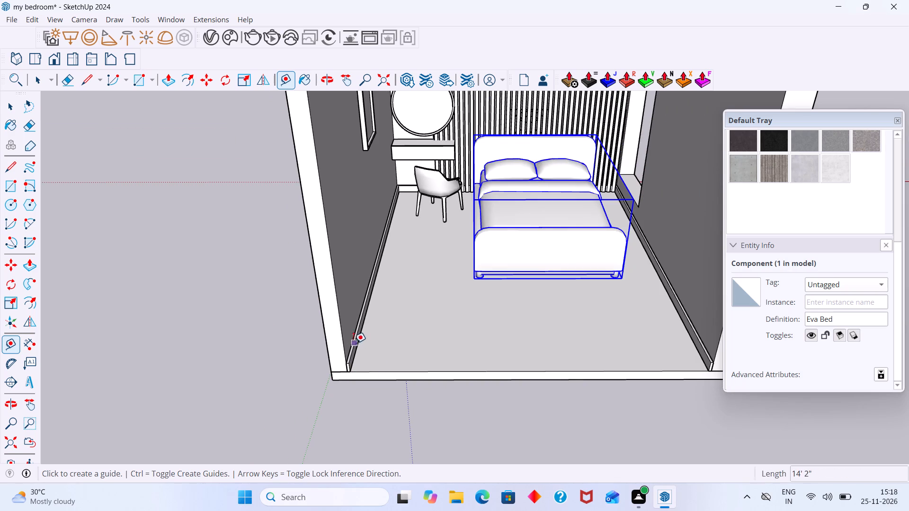
{"action": "scroll", "coordinate": [350, 364], "scroll_direction": "up", "scroll_amount": 2}
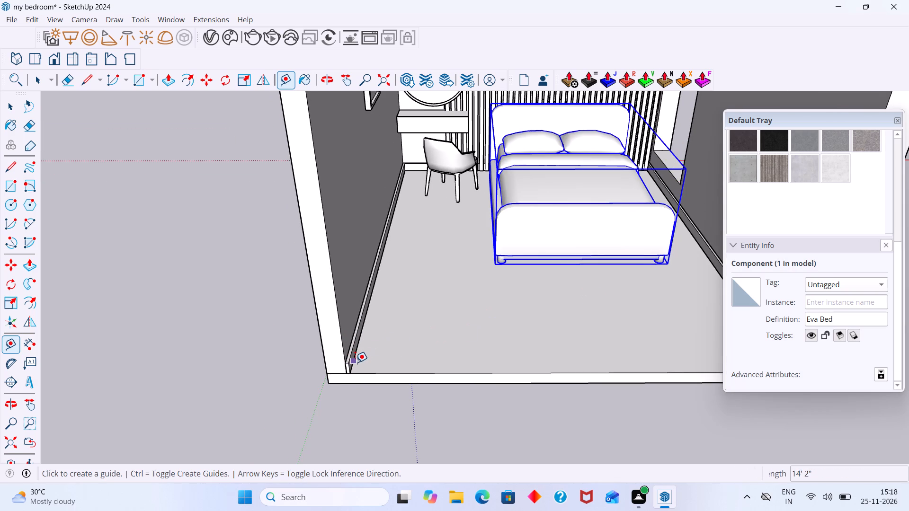
{"action": "left_click", "coordinate": [355, 362]}
{"action": "type", "text": "3'"}
{"action": "key", "text": "Return"}
Place a second guide line on the floor 3' from the skirting of the opposite side wall.
{"action": "scroll", "coordinate": [446, 346], "scroll_direction": "down", "scroll_amount": 3}
{"action": "middle_click_drag", "start_coordinate": [447, 339], "coordinate": [401, 334], "text": "shift"}
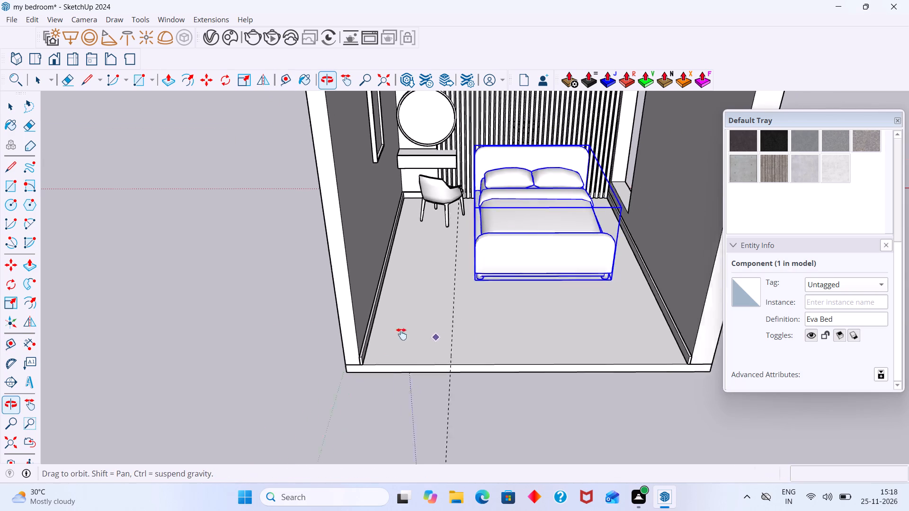
{"action": "middle_click_drag", "start_coordinate": [401, 334], "coordinate": [354, 326], "text": "shift"}
{"action": "middle_click_drag", "start_coordinate": [439, 317], "coordinate": [501, 330]}
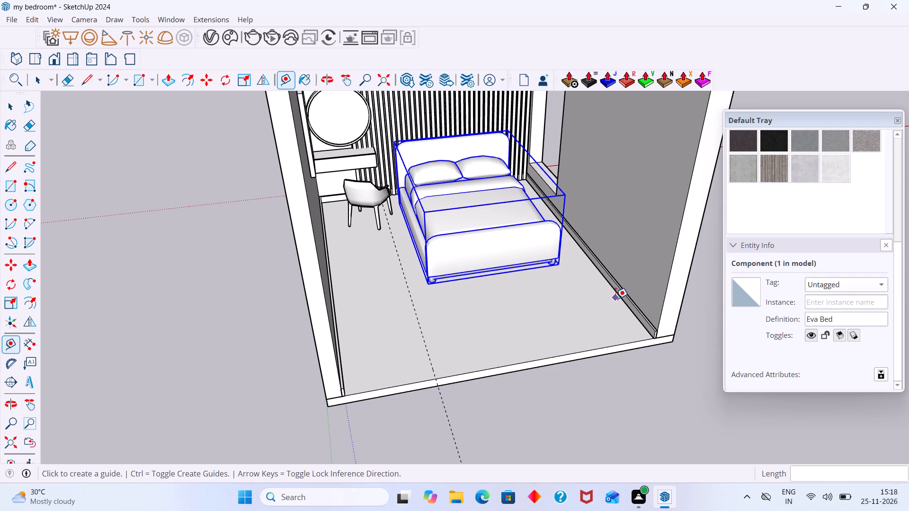
{"action": "left_click", "coordinate": [617, 297]}
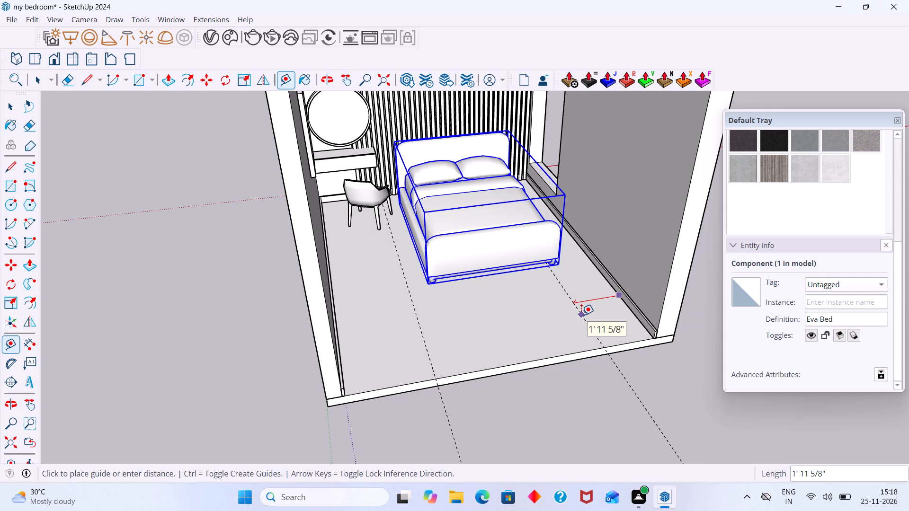
{"action": "type", "text": "3'"}
{"action": "key", "text": "Return"}
{"action": "key", "text": "space"}
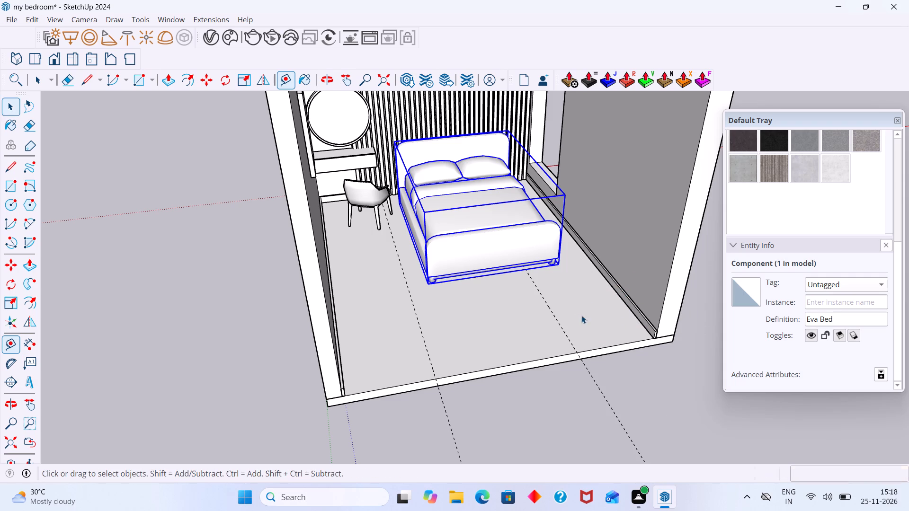
Move the dressing-table chair about 9" toward the nearby side wall, up to its skirting, and deselect it.
{"action": "middle_click_drag", "start_coordinate": [523, 313], "coordinate": [499, 295]}
{"action": "scroll", "coordinate": [401, 189], "scroll_direction": "up", "scroll_amount": 6}
{"action": "left_click", "coordinate": [389, 195]}
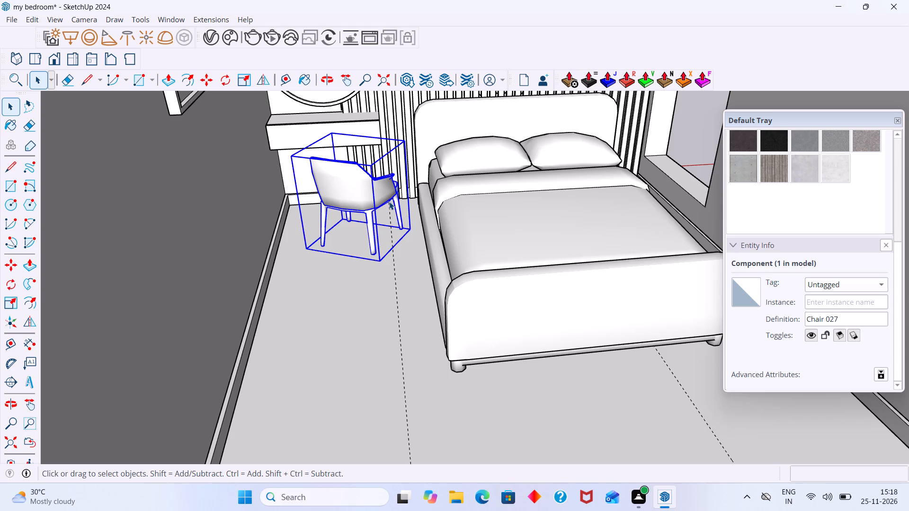
{"action": "key", "text": "m"}
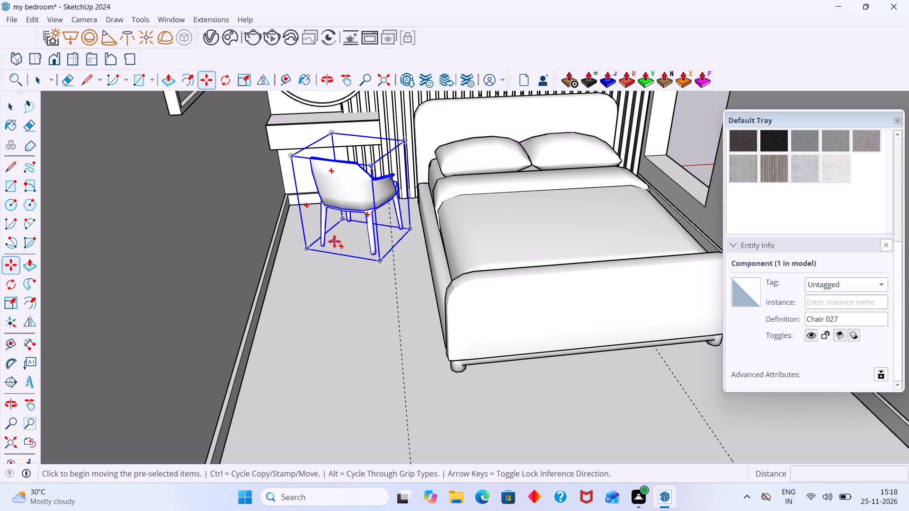
{"action": "left_click", "coordinate": [308, 248]}
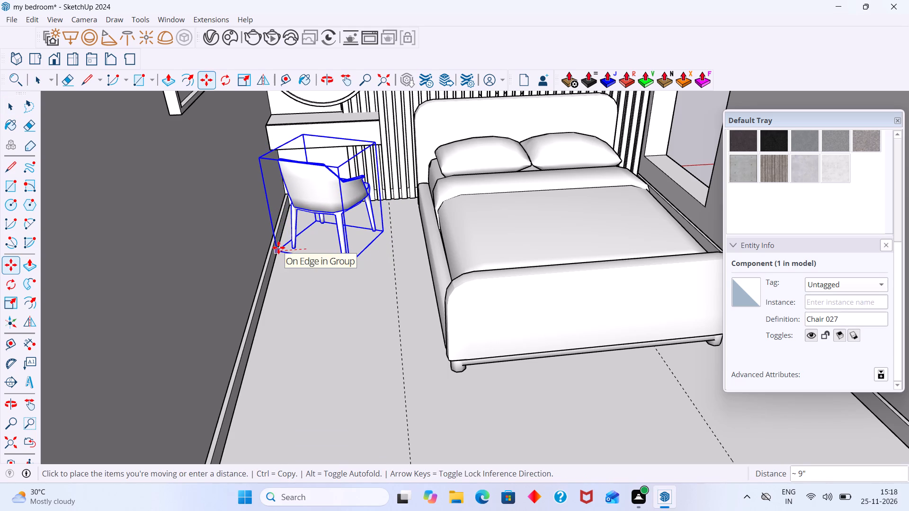
{"action": "left_click", "coordinate": [278, 247]}
{"action": "key", "text": "space"}
{"action": "scroll", "coordinate": [355, 247], "scroll_direction": "down", "scroll_amount": 5}
{"action": "left_click", "coordinate": [154, 363]}
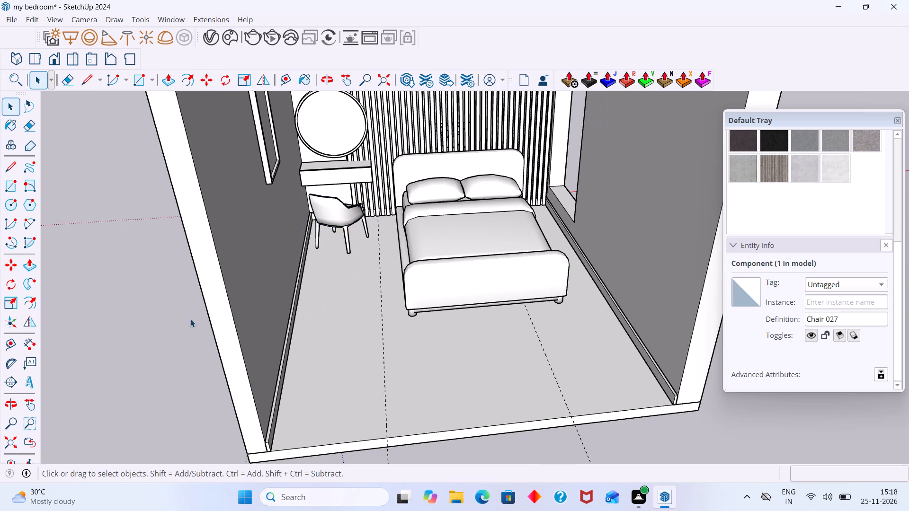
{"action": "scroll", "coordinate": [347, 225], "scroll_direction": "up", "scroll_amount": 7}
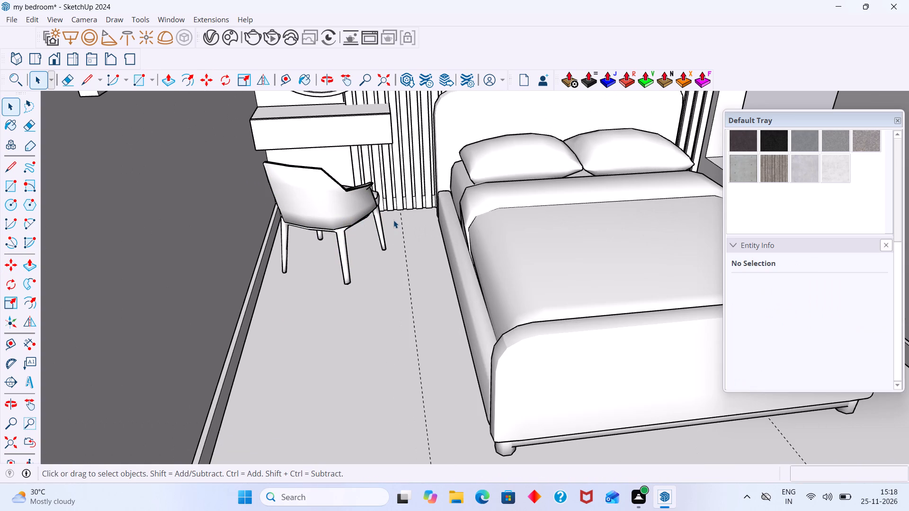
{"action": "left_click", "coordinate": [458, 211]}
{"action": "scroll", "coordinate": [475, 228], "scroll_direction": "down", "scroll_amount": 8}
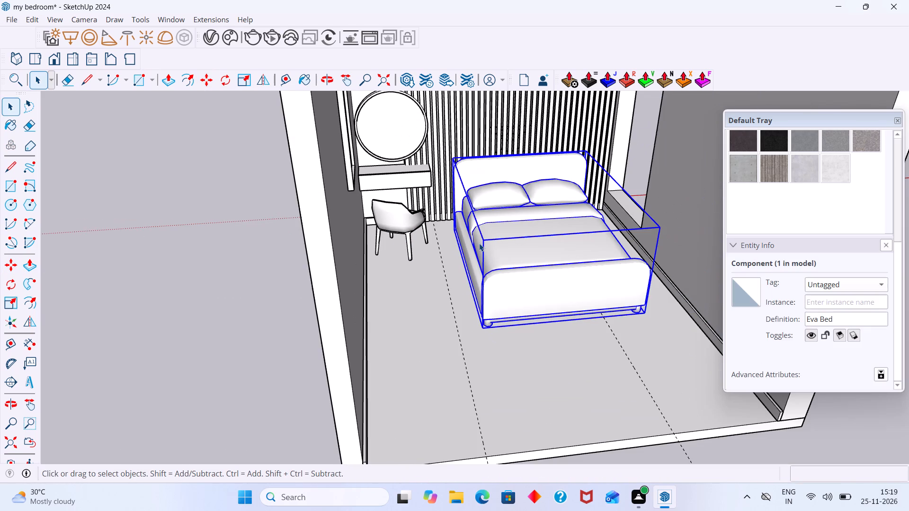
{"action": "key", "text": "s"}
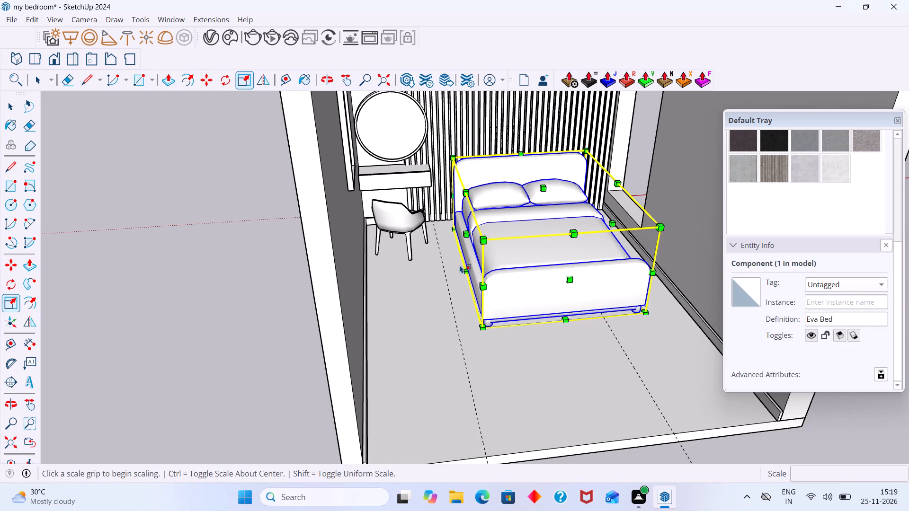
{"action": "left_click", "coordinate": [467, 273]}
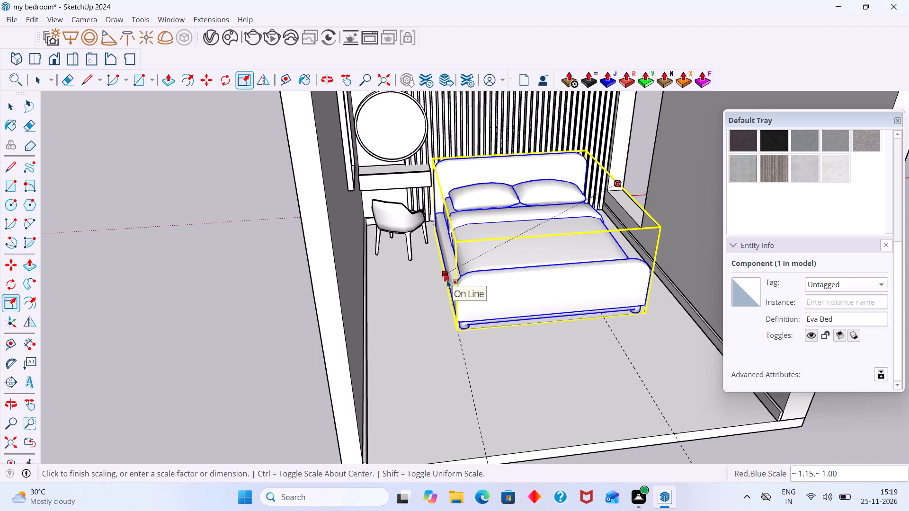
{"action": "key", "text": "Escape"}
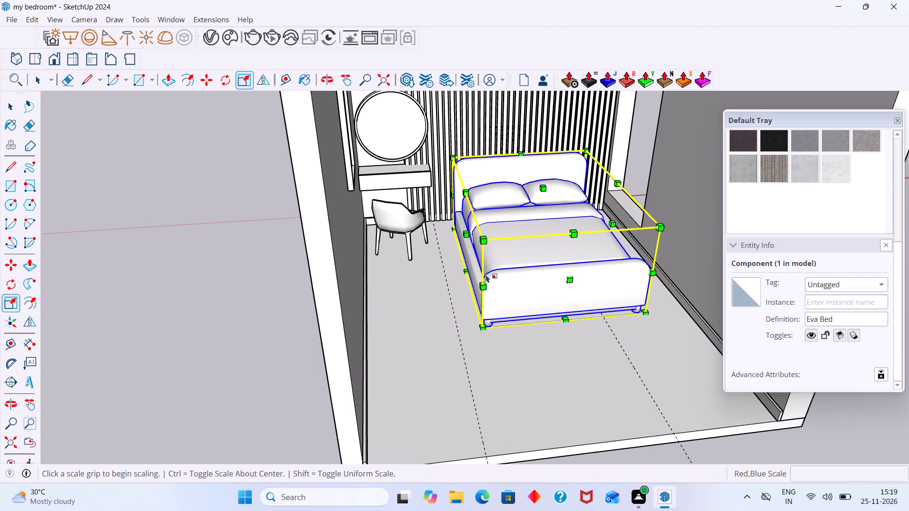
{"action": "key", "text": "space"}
Move the Eva Bed about 9" toward the dressing table so its long side meets the nearer guide line.
{"action": "middle_click_drag", "start_coordinate": [516, 321], "coordinate": [547, 328]}
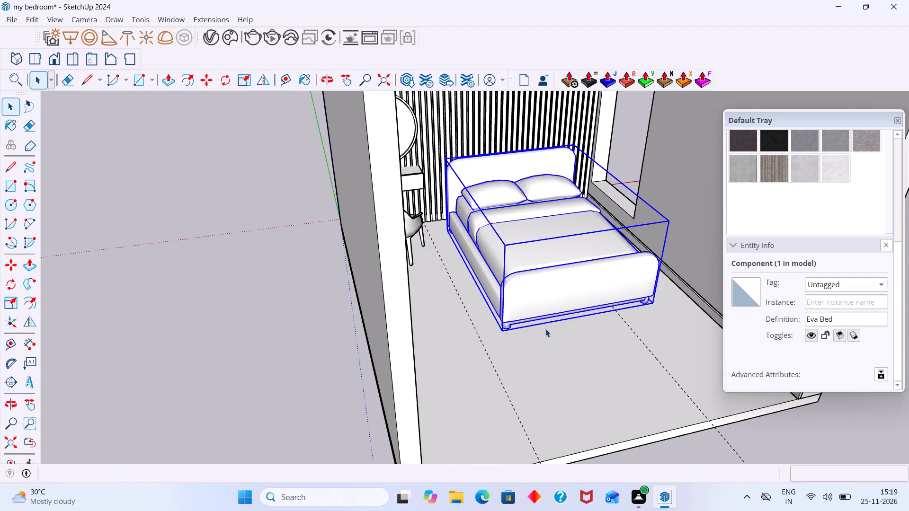
{"action": "scroll", "coordinate": [499, 324], "scroll_direction": "up", "scroll_amount": 1}
{"action": "key", "text": "m"}
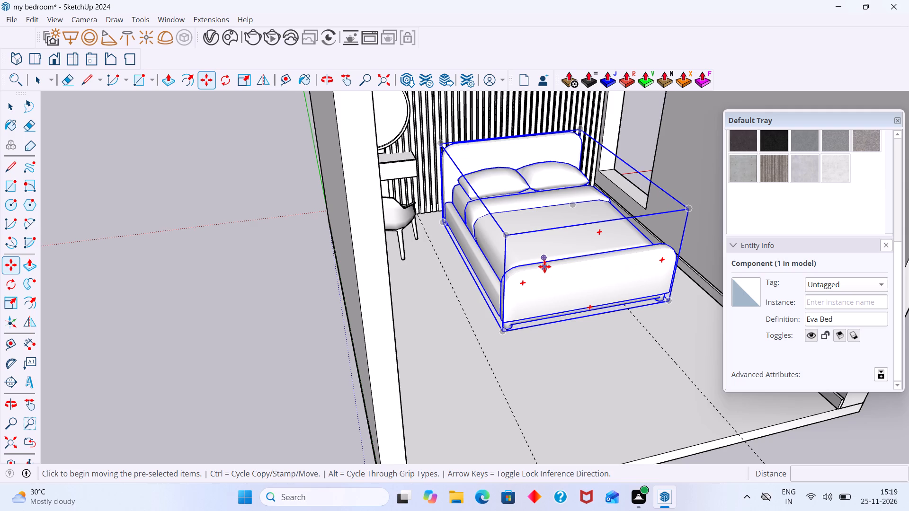
{"action": "scroll", "coordinate": [433, 290], "scroll_direction": "up", "scroll_amount": 5}
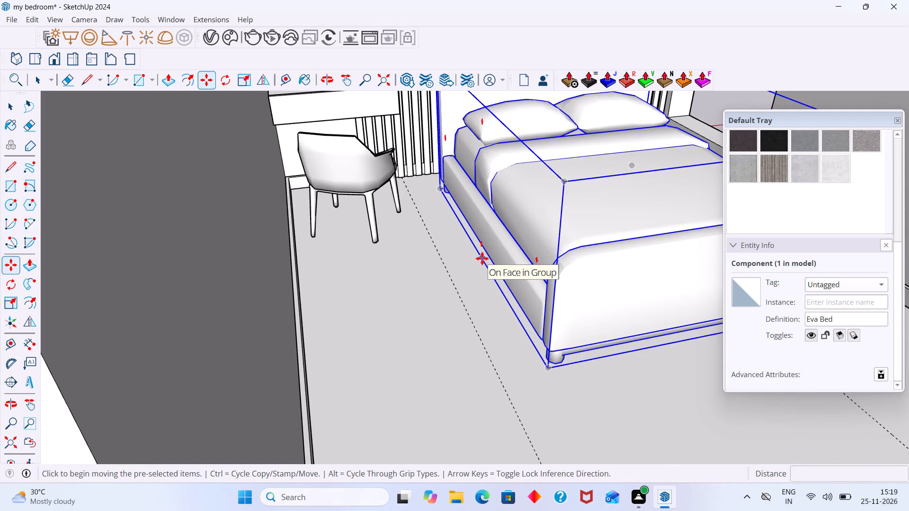
{"action": "left_click", "coordinate": [482, 258]}
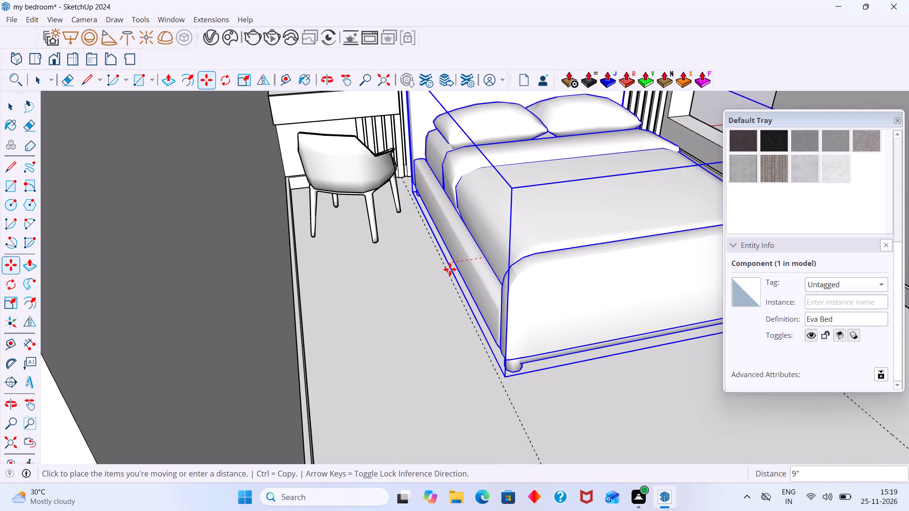
{"action": "left_click", "coordinate": [446, 269]}
{"action": "scroll", "coordinate": [525, 286], "scroll_direction": "down", "scroll_amount": 13}
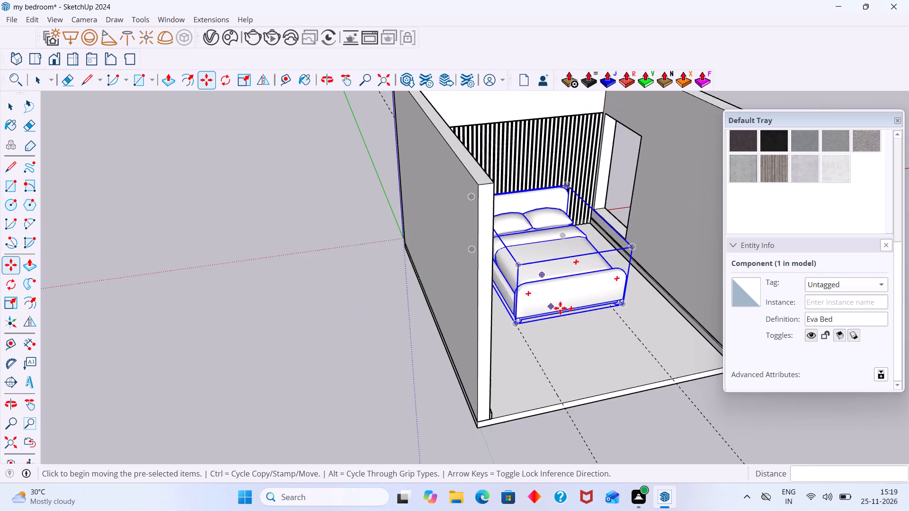
Scale the Eva Bed's width to about 0.88 so its far long side meets the second guide line, and deselect it.
{"action": "middle_click_drag", "start_coordinate": [559, 308], "coordinate": [399, 258]}
{"action": "key", "text": "space"}
{"action": "scroll", "coordinate": [544, 361], "scroll_direction": "down", "scroll_amount": 3}
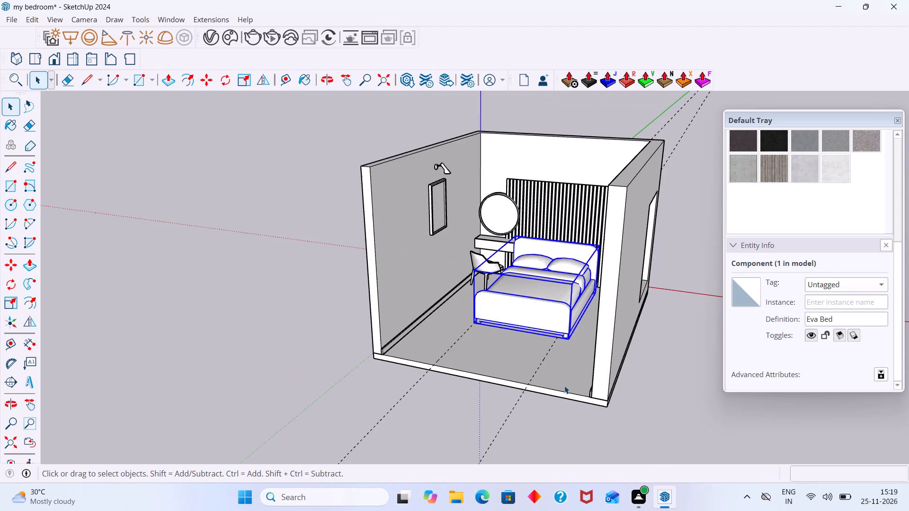
{"action": "left_click", "coordinate": [657, 413]}
{"action": "middle_click_drag", "start_coordinate": [593, 353], "coordinate": [610, 351]}
{"action": "scroll", "coordinate": [548, 300], "scroll_direction": "up", "scroll_amount": 3}
{"action": "left_click", "coordinate": [553, 297]}
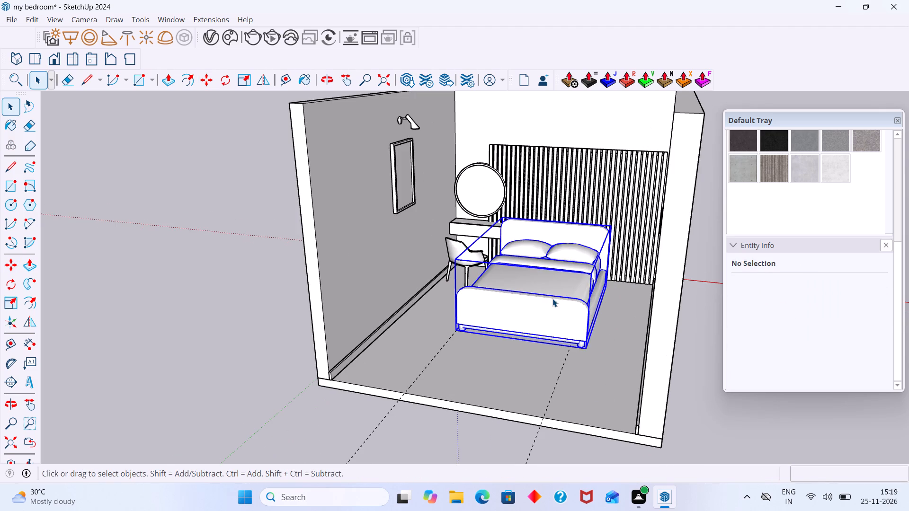
{"action": "key", "text": "s"}
{"action": "scroll", "coordinate": [605, 309], "scroll_direction": "up", "scroll_amount": 6}
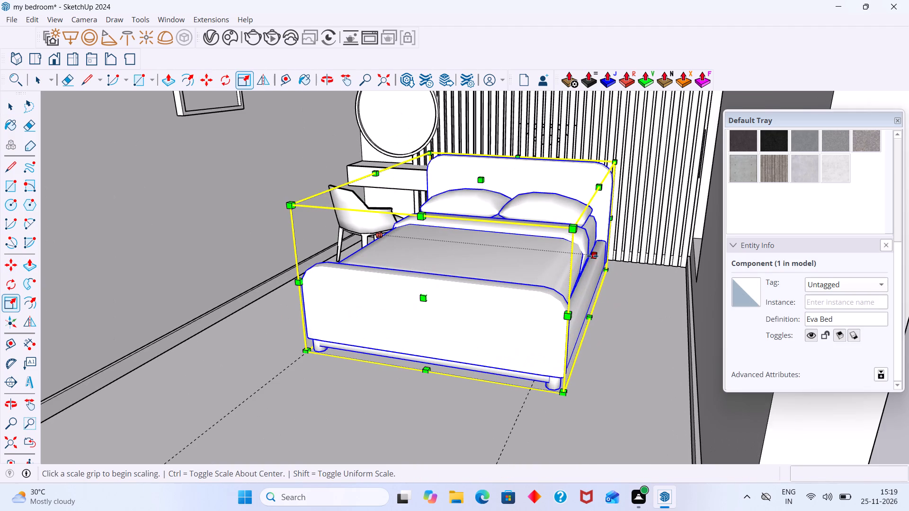
{"action": "left_click", "coordinate": [597, 254]}
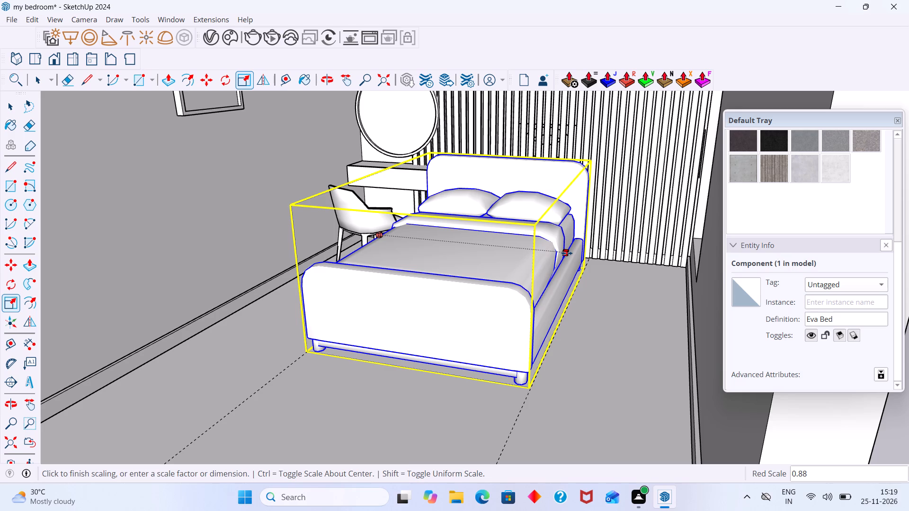
{"action": "left_click", "coordinate": [567, 253]}
{"action": "middle_click_drag", "start_coordinate": [552, 335], "coordinate": [590, 332]}
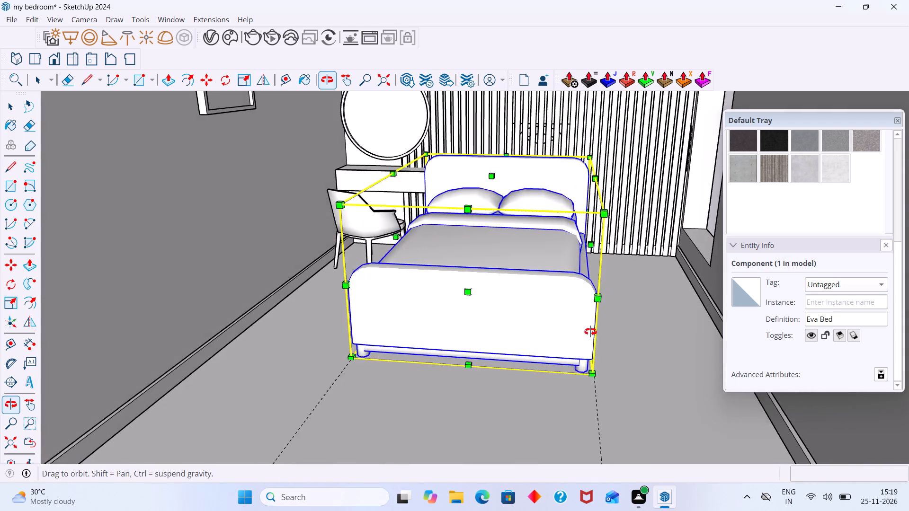
{"action": "middle_click_drag", "start_coordinate": [590, 332], "coordinate": [585, 332]}
{"action": "scroll", "coordinate": [585, 332], "scroll_direction": "up", "scroll_amount": 1}
{"action": "key", "text": "space"}
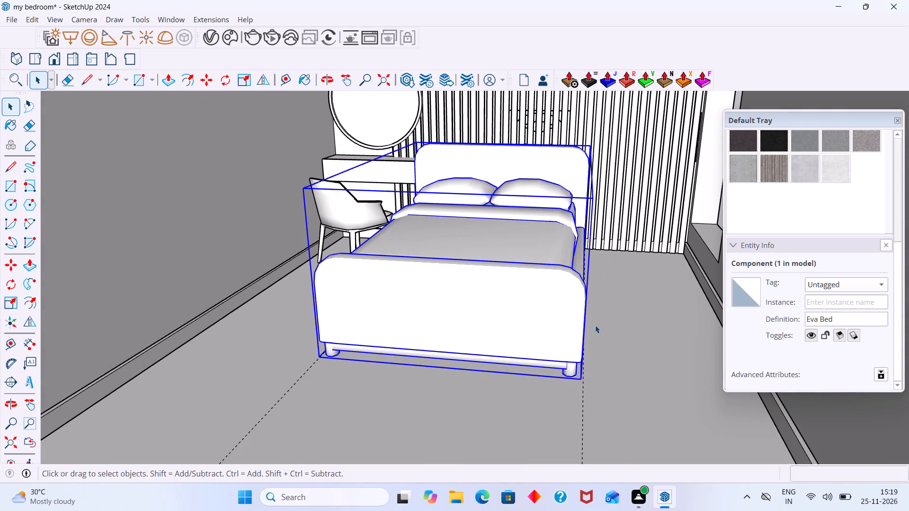
{"action": "scroll", "coordinate": [592, 345], "scroll_direction": "down", "scroll_amount": 17}
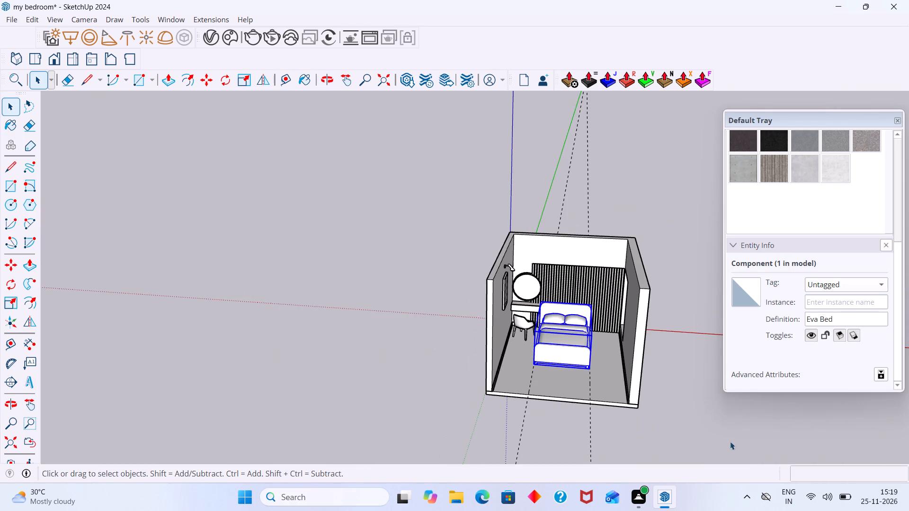
{"action": "left_click", "coordinate": [689, 430]}
Move the Eva Bed about 12" along the guide line toward the slatted wall and deselect it.
{"action": "scroll", "coordinate": [624, 404], "scroll_direction": "down", "scroll_amount": 9}
{"action": "middle_click_drag", "start_coordinate": [613, 418], "coordinate": [631, 439]}
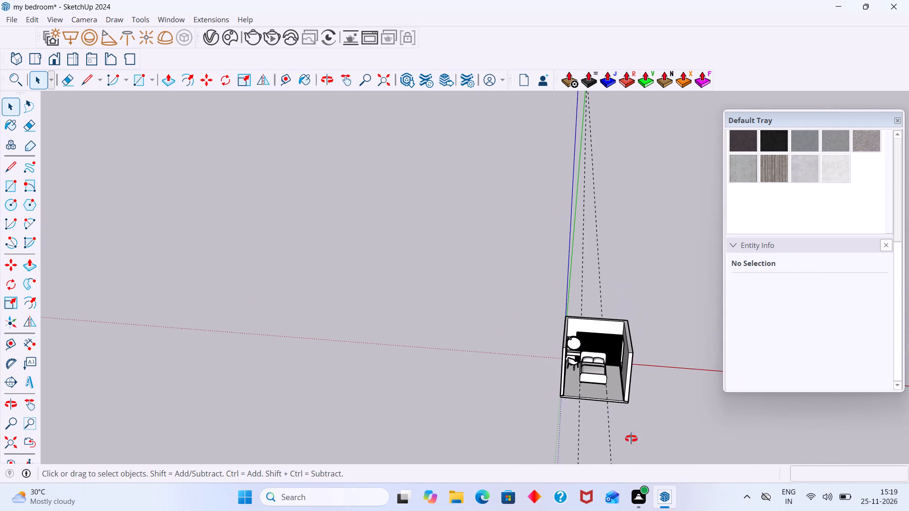
{"action": "middle_click_drag", "start_coordinate": [631, 439], "coordinate": [644, 433]}
{"action": "scroll", "coordinate": [601, 365], "scroll_direction": "up", "scroll_amount": 9}
{"action": "middle_click_drag", "start_coordinate": [595, 376], "coordinate": [575, 365]}
{"action": "scroll", "coordinate": [579, 376], "scroll_direction": "up", "scroll_amount": 11}
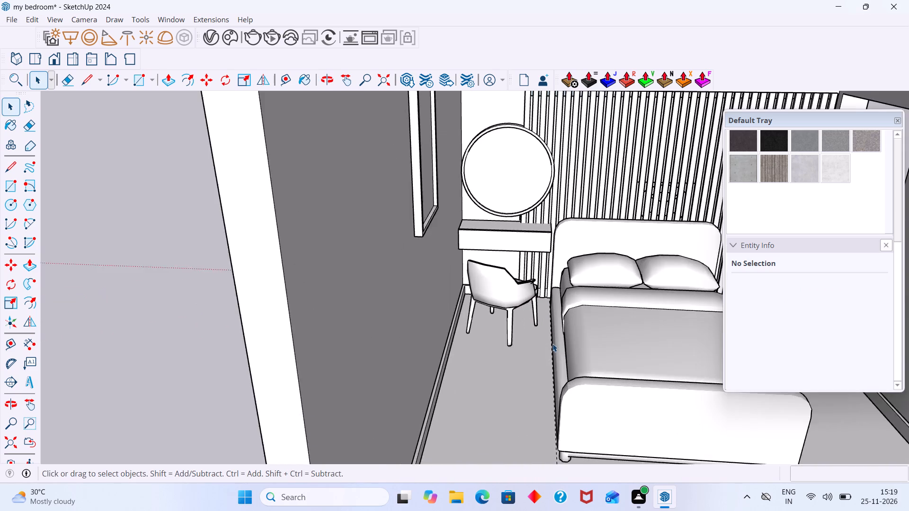
{"action": "scroll", "coordinate": [553, 344], "scroll_direction": "up", "scroll_amount": 5}
{"action": "middle_click_drag", "start_coordinate": [558, 343], "coordinate": [607, 327]}
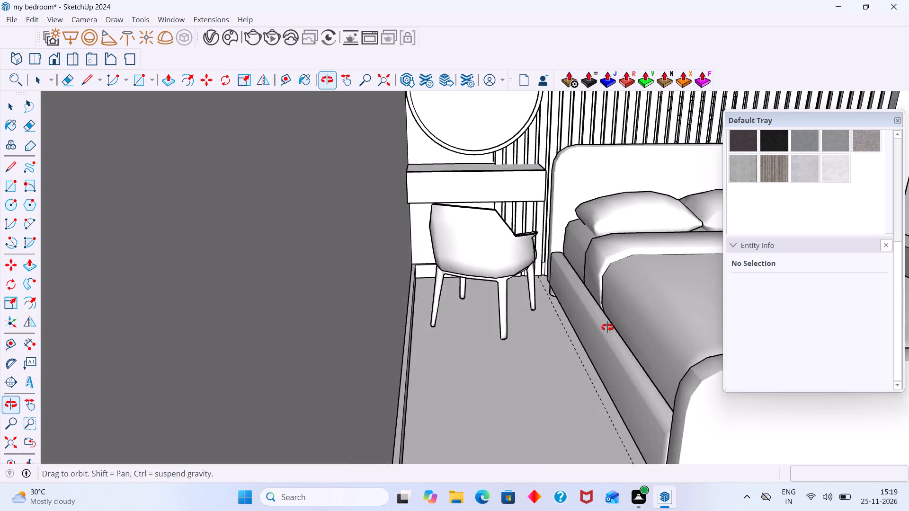
{"action": "middle_click_drag", "start_coordinate": [607, 327], "coordinate": [567, 318]}
{"action": "scroll", "coordinate": [561, 225], "scroll_direction": "up", "scroll_amount": 6}
{"action": "left_click", "coordinate": [556, 220]}
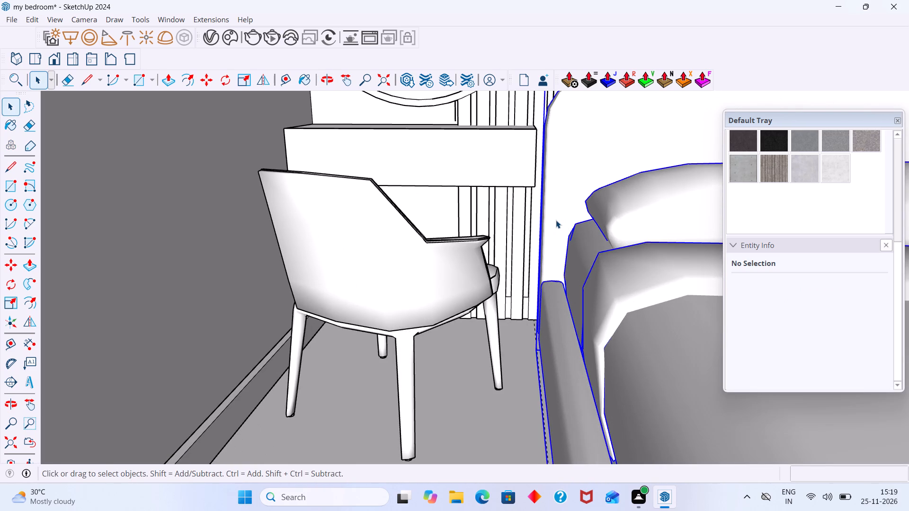
{"action": "key", "text": "m"}
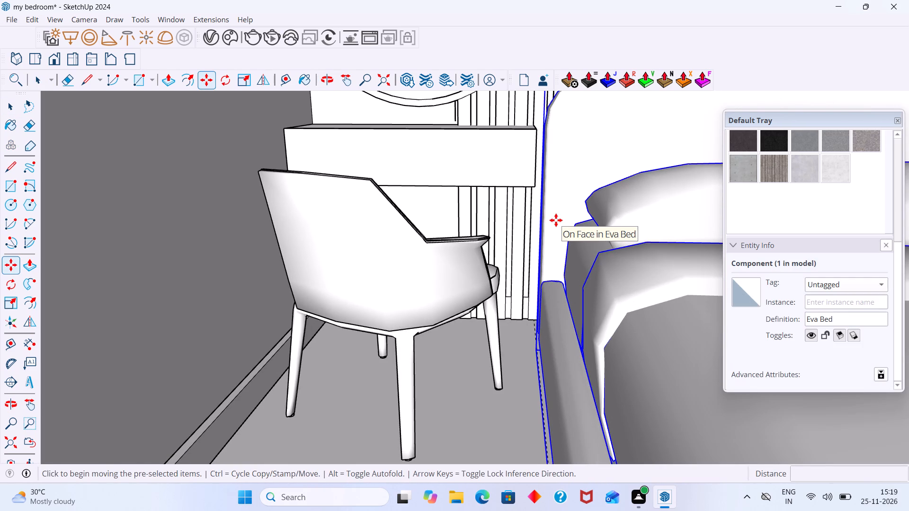
{"action": "middle_click_drag", "start_coordinate": [440, 305], "coordinate": [495, 345]}
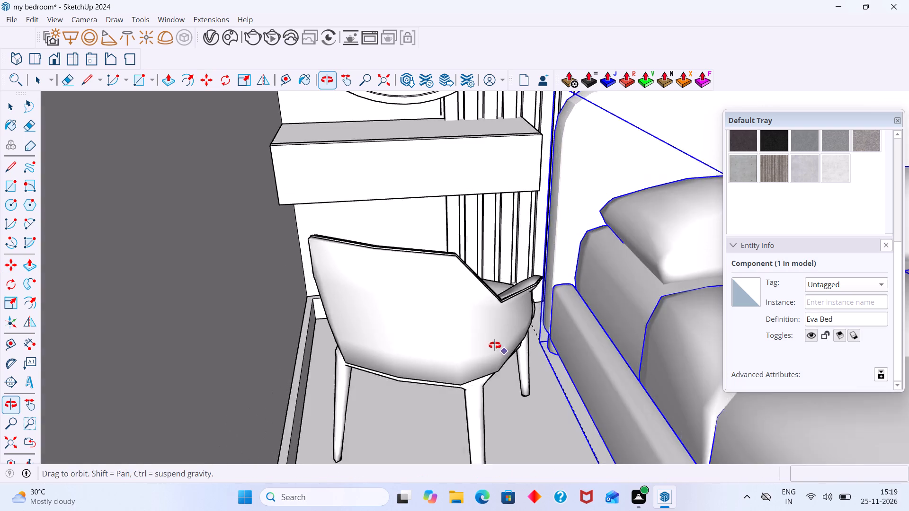
{"action": "middle_click_drag", "start_coordinate": [495, 345], "coordinate": [509, 370]}
{"action": "scroll", "coordinate": [537, 364], "scroll_direction": "up", "scroll_amount": 5}
{"action": "middle_click_drag", "start_coordinate": [525, 345], "coordinate": [496, 344]}
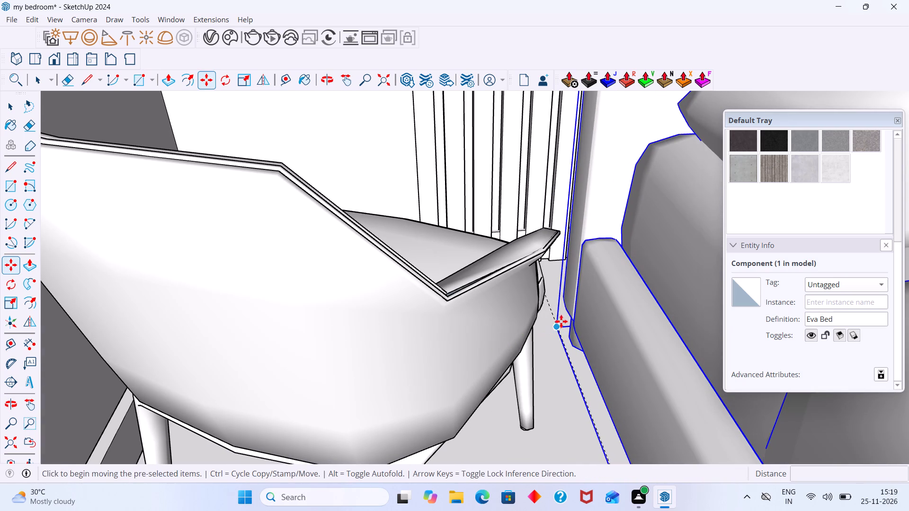
{"action": "left_click", "coordinate": [552, 327]}
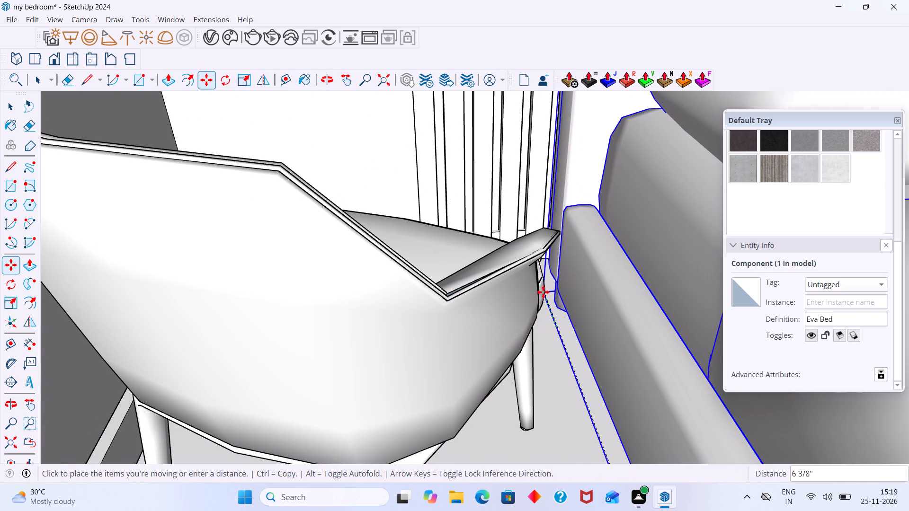
{"action": "middle_click_drag", "start_coordinate": [542, 291], "coordinate": [517, 280]}
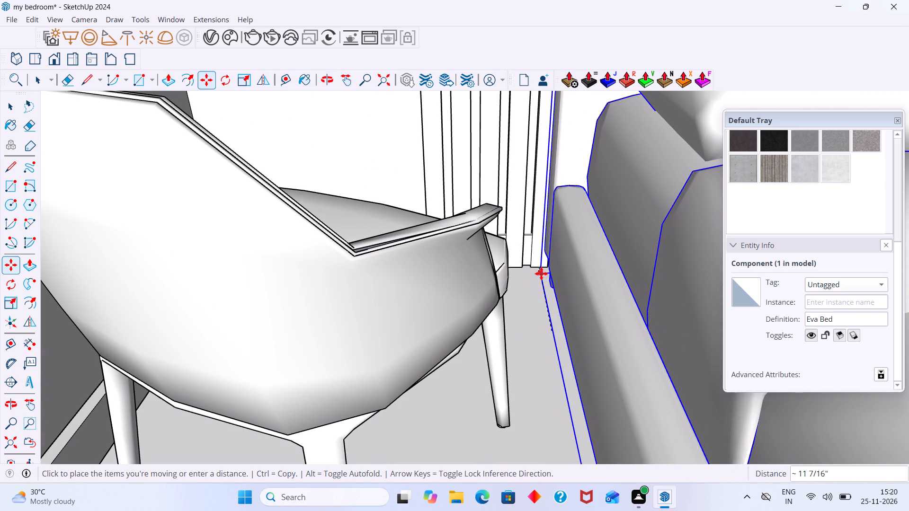
{"action": "left_click", "coordinate": [541, 272]}
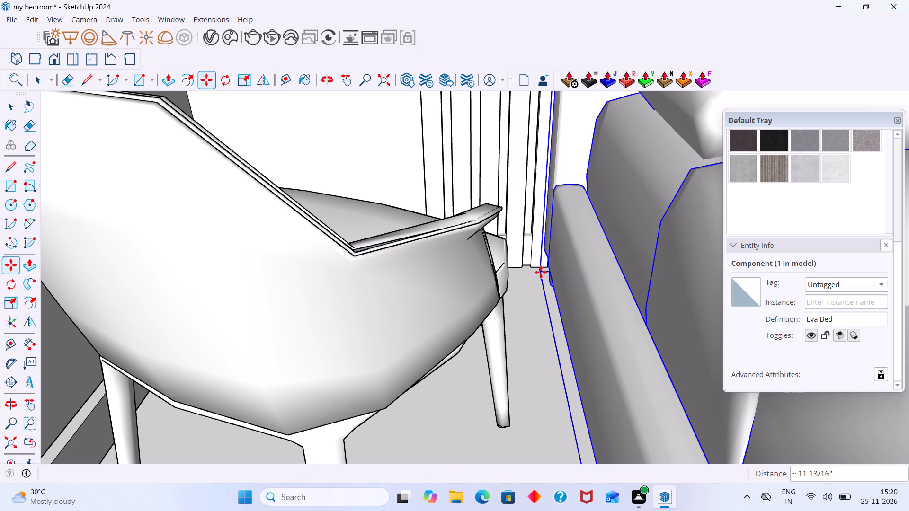
{"action": "key", "text": "space"}
{"action": "scroll", "coordinate": [537, 290], "scroll_direction": "down", "scroll_amount": 20}
{"action": "scroll", "coordinate": [537, 290], "scroll_direction": "down", "scroll_amount": 6}
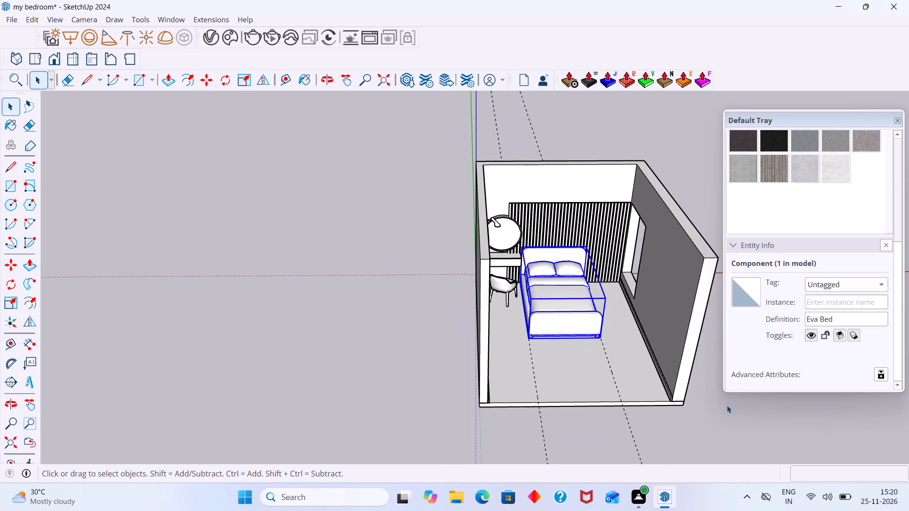
{"action": "left_click", "coordinate": [721, 408]}
Examine the bed's foot end against the two floor guide lines and its headboard against the slatted wall.
{"action": "middle_click_drag", "start_coordinate": [657, 363], "coordinate": [490, 312], "text": "shift"}
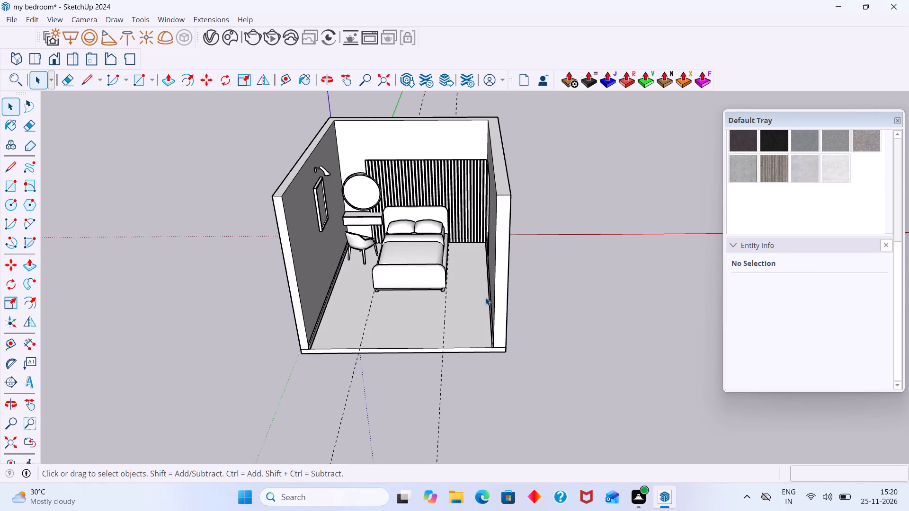
{"action": "scroll", "coordinate": [466, 296], "scroll_direction": "up", "scroll_amount": 10}
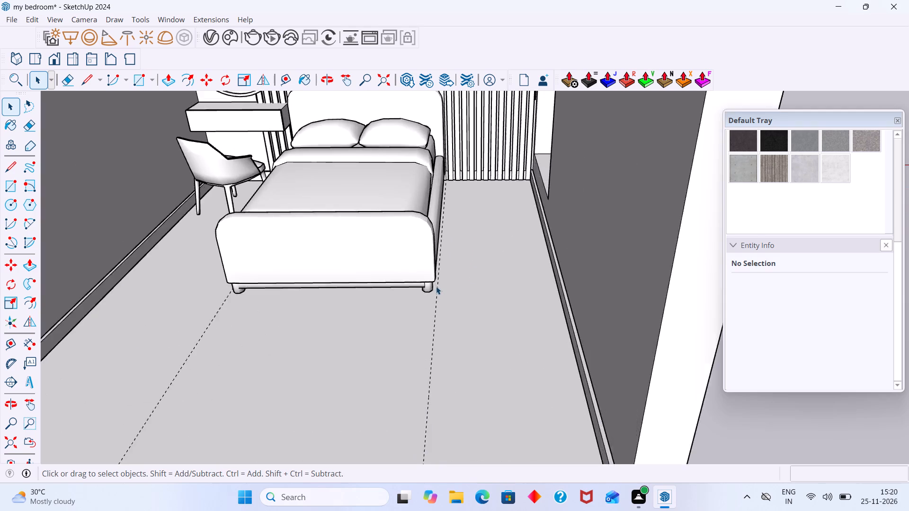
{"action": "scroll", "coordinate": [436, 286], "scroll_direction": "up", "scroll_amount": 3}
{"action": "middle_click_drag", "start_coordinate": [442, 279], "coordinate": [531, 278]}
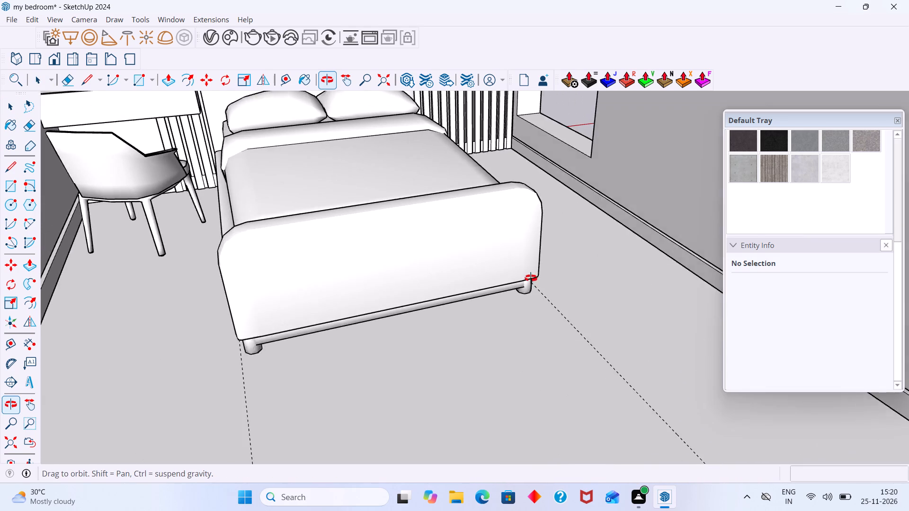
{"action": "middle_click_drag", "start_coordinate": [531, 278], "coordinate": [521, 272]}
{"action": "scroll", "coordinate": [553, 271], "scroll_direction": "up", "scroll_amount": 1}
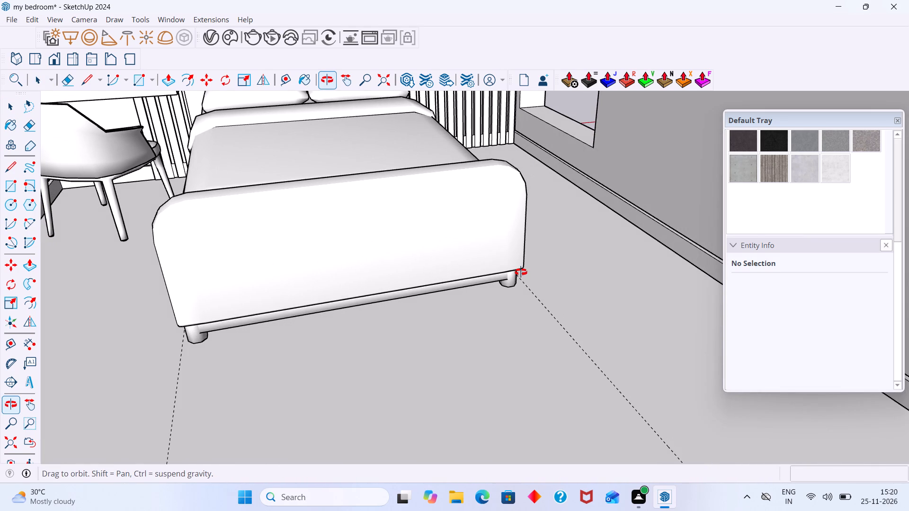
{"action": "middle_click_drag", "start_coordinate": [521, 272], "coordinate": [517, 292]}
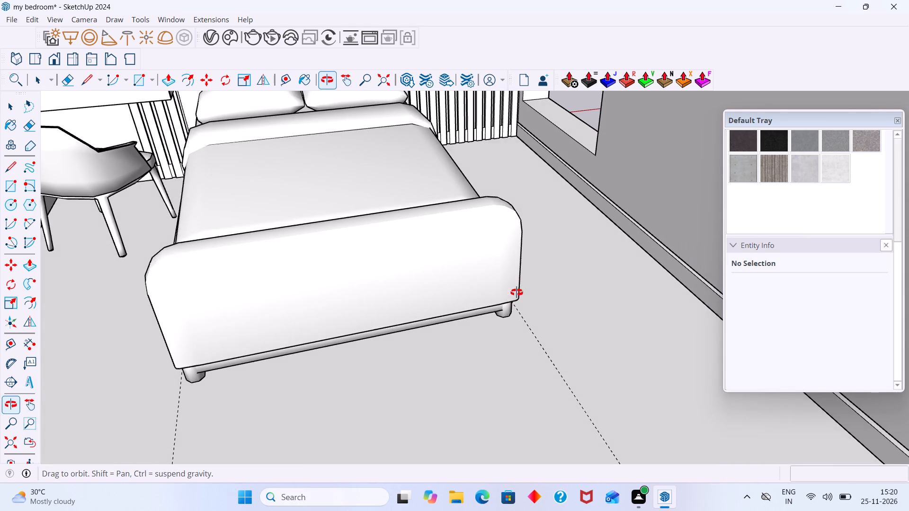
{"action": "middle_click_drag", "start_coordinate": [517, 292], "coordinate": [517, 290]}
{"action": "scroll", "coordinate": [517, 282], "scroll_direction": "down", "scroll_amount": 6}
{"action": "middle_click_drag", "start_coordinate": [516, 282], "coordinate": [506, 416], "text": "shift"}
{"action": "scroll", "coordinate": [314, 307], "scroll_direction": "up", "scroll_amount": 7}
{"action": "scroll", "coordinate": [303, 224], "scroll_direction": "up", "scroll_amount": 2}
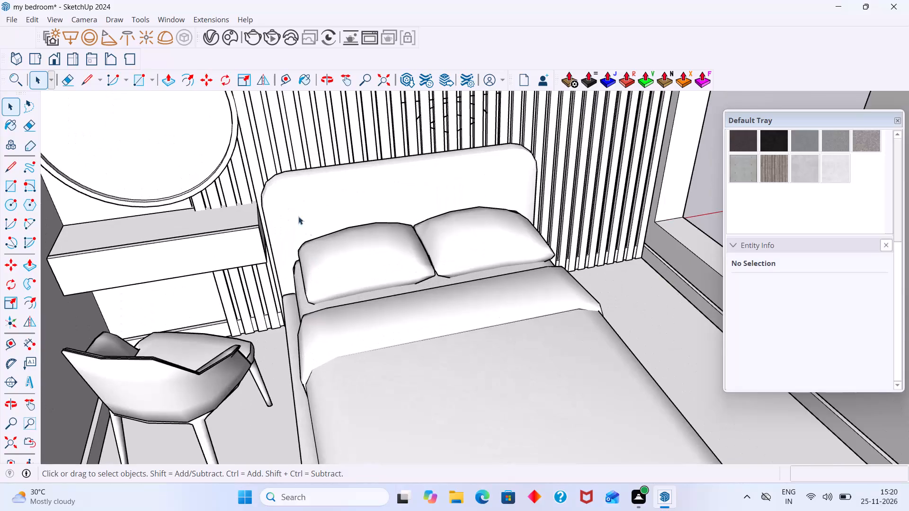
{"action": "scroll", "coordinate": [298, 216], "scroll_direction": "up", "scroll_amount": 4}
{"action": "middle_click_drag", "start_coordinate": [267, 184], "coordinate": [403, 173]}
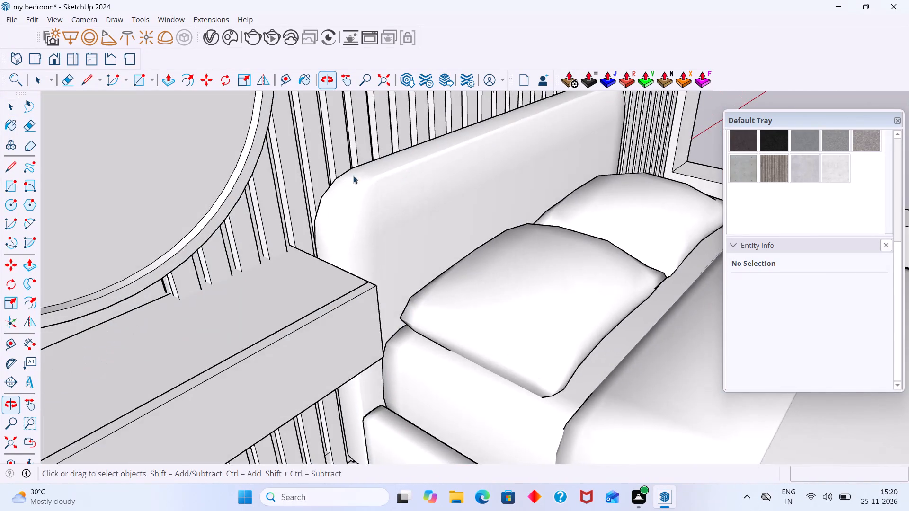
{"action": "scroll", "coordinate": [343, 177], "scroll_direction": "up", "scroll_amount": 7}
{"action": "middle_click_drag", "start_coordinate": [340, 179], "coordinate": [367, 171]}
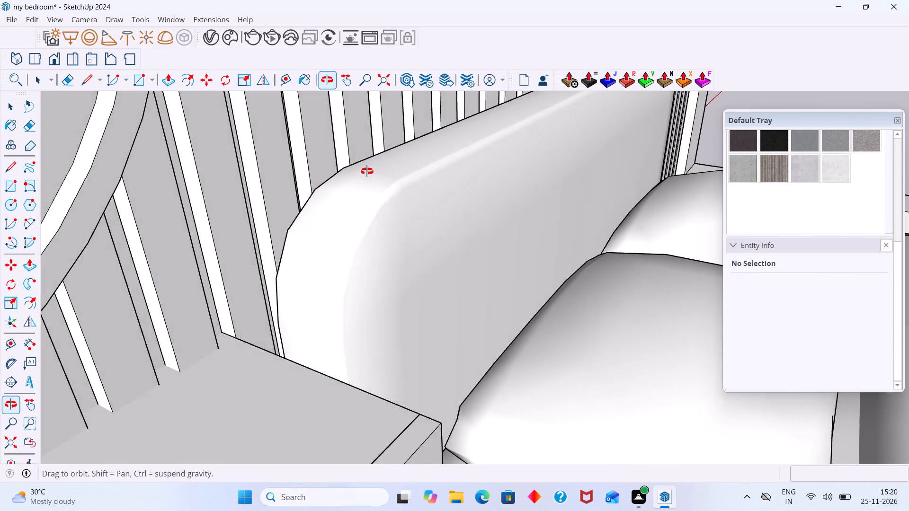
{"action": "middle_click_drag", "start_coordinate": [367, 171], "coordinate": [362, 173]}
{"action": "scroll", "coordinate": [362, 173], "scroll_direction": "down", "scroll_amount": 20}
{"action": "scroll", "coordinate": [362, 173], "scroll_direction": "down", "scroll_amount": 3}
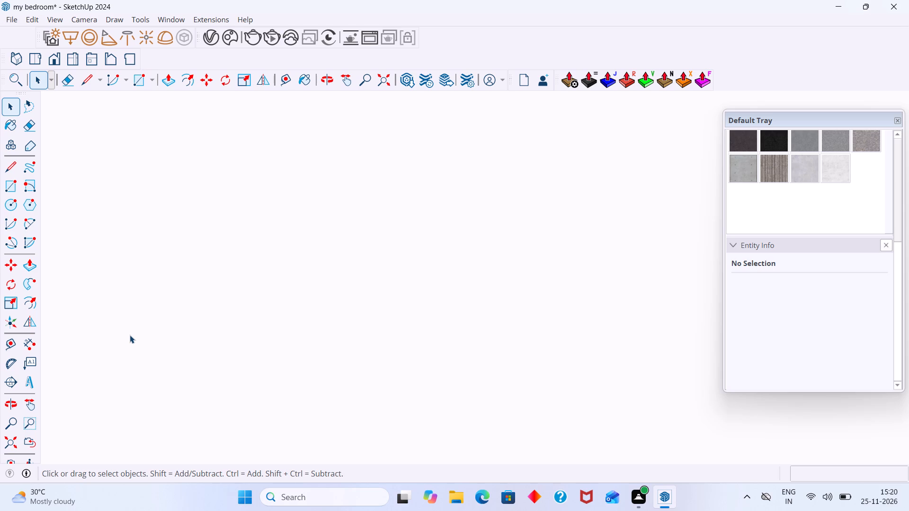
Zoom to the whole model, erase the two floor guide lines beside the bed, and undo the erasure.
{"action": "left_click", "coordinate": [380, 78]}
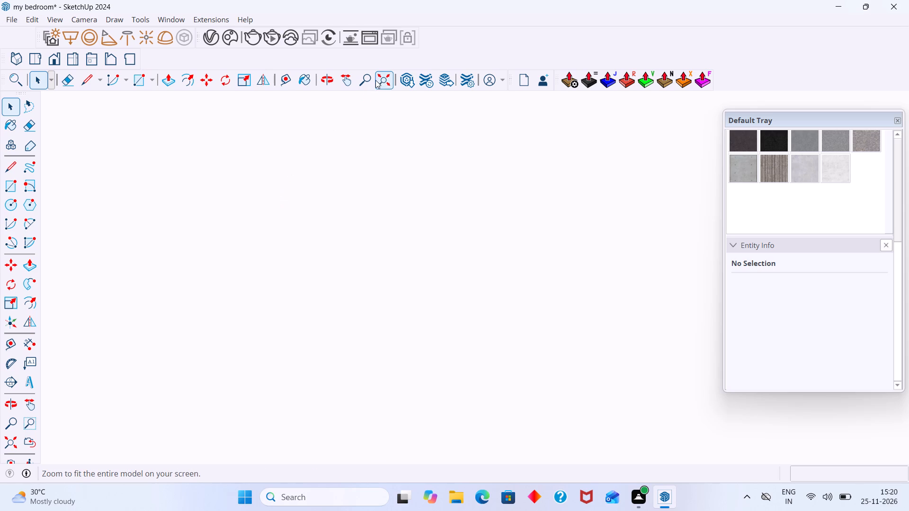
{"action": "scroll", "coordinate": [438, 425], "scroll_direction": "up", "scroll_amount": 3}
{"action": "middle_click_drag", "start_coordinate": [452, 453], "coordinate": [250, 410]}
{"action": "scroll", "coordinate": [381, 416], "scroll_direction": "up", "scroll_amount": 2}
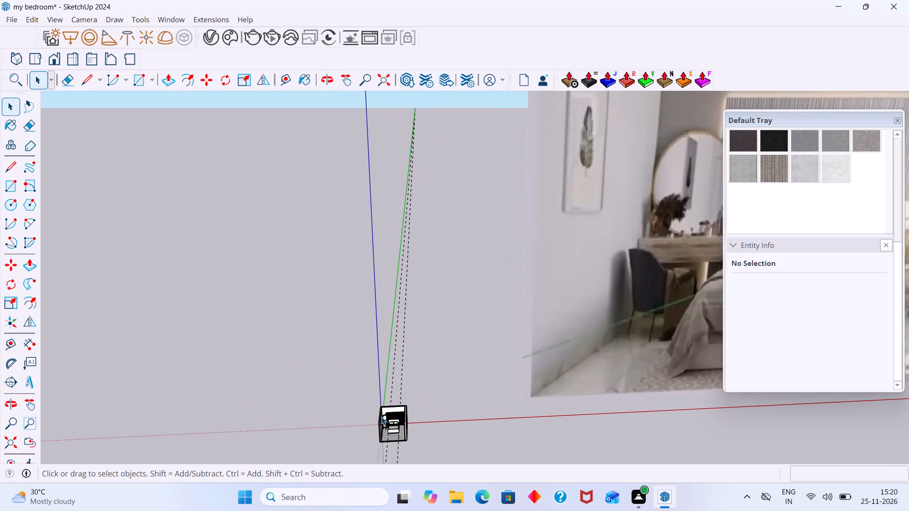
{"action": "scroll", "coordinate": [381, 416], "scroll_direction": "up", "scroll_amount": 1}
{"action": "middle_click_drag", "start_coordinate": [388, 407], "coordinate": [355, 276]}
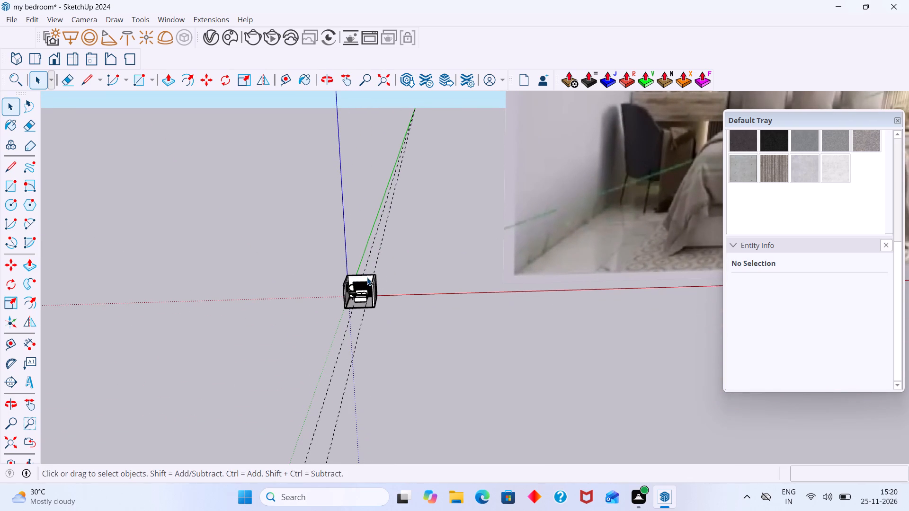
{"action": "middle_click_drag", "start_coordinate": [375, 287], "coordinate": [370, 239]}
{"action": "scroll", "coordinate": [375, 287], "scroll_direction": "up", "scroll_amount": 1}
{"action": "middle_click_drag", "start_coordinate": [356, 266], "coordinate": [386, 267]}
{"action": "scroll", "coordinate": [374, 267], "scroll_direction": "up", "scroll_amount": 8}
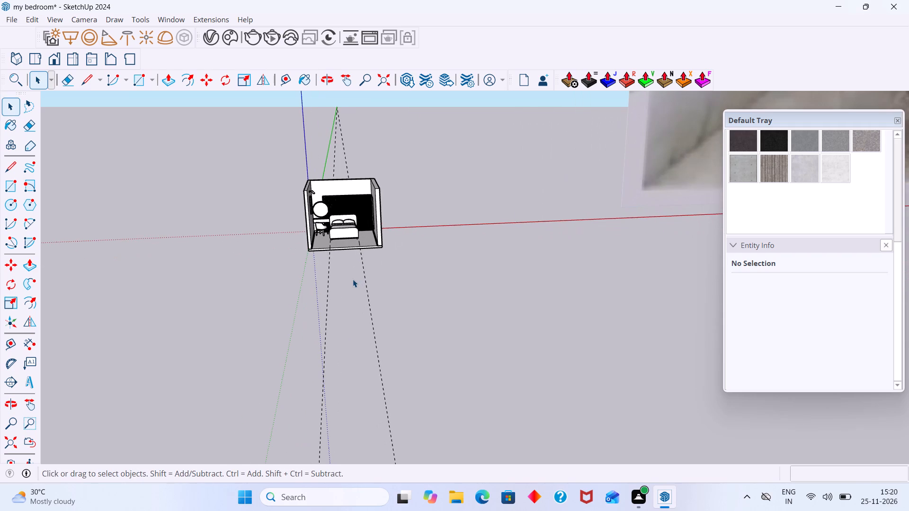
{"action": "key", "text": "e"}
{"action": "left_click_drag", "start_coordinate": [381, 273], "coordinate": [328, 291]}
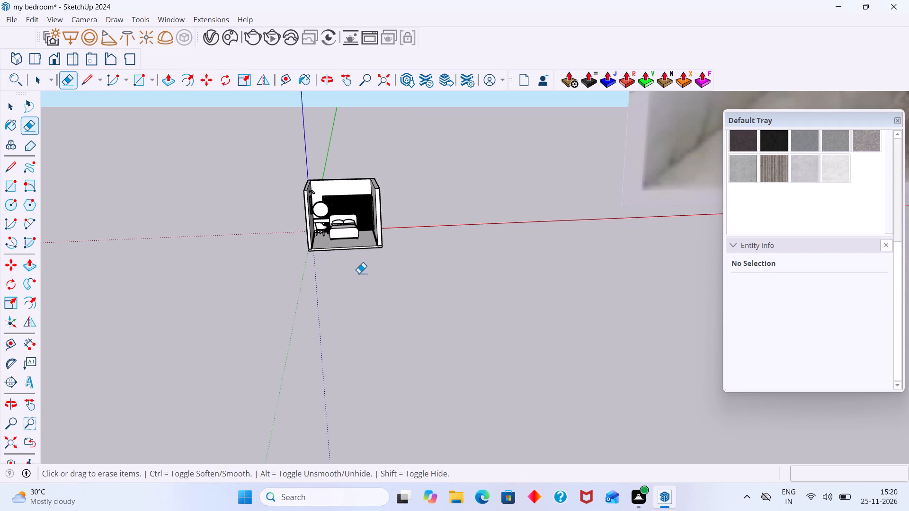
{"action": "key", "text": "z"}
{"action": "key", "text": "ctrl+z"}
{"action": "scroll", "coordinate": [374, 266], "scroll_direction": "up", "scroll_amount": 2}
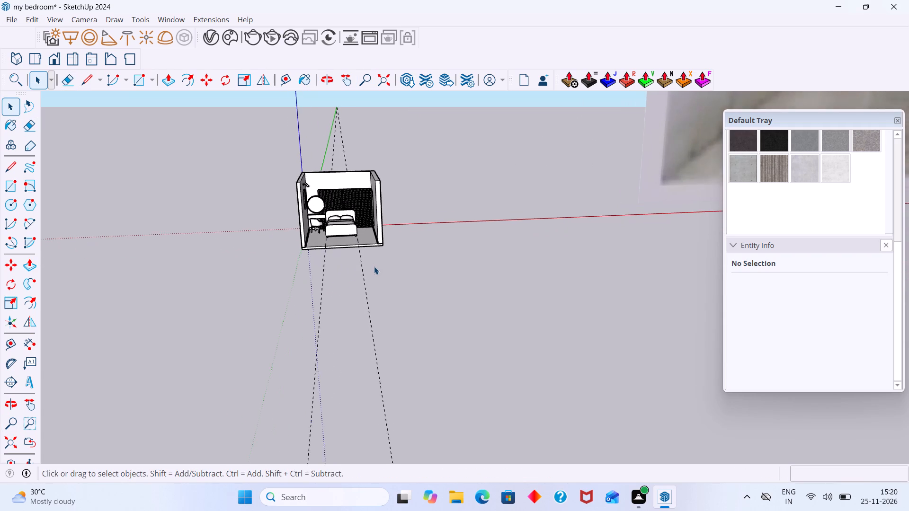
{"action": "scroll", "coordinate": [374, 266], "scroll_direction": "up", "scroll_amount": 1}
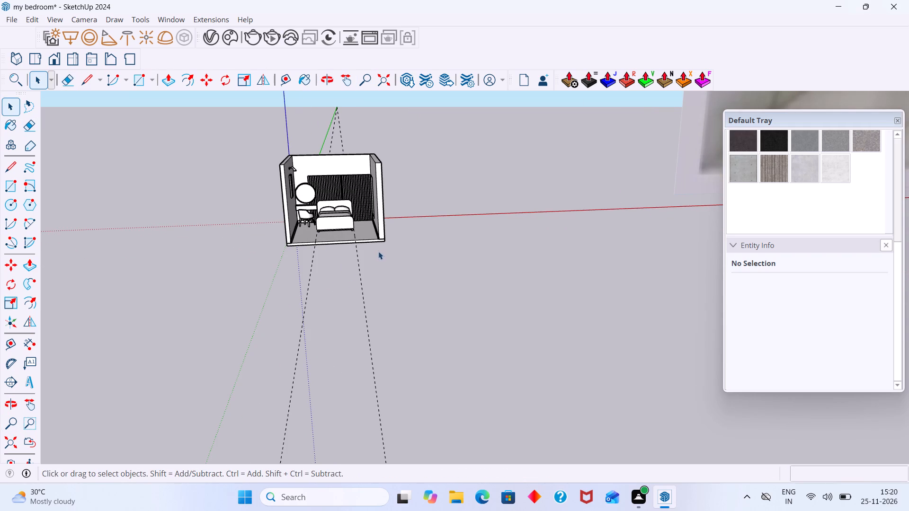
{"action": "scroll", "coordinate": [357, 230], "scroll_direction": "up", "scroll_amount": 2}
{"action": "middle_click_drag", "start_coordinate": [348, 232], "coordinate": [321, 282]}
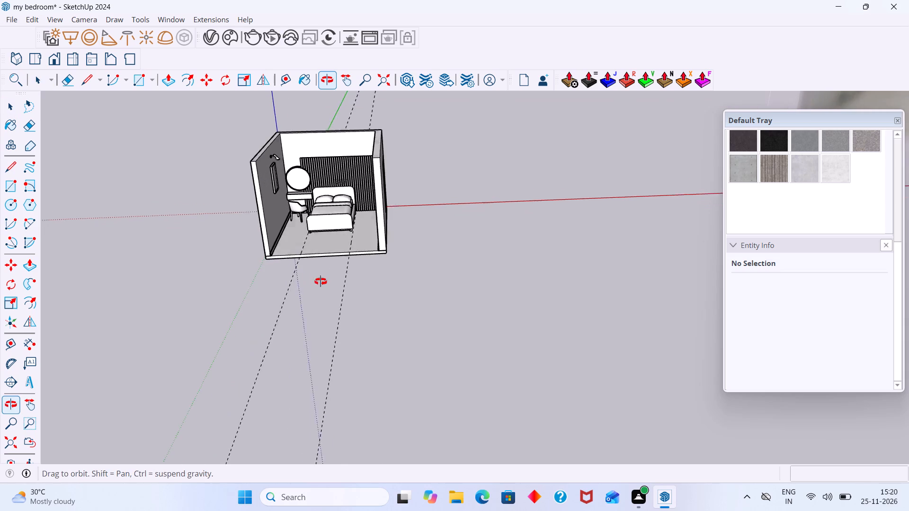
Draw a 2' by 14" rectangle on the open floor beyond the bed's foot, between the two guide lines.
{"action": "middle_click_drag", "start_coordinate": [321, 282], "coordinate": [318, 300]}
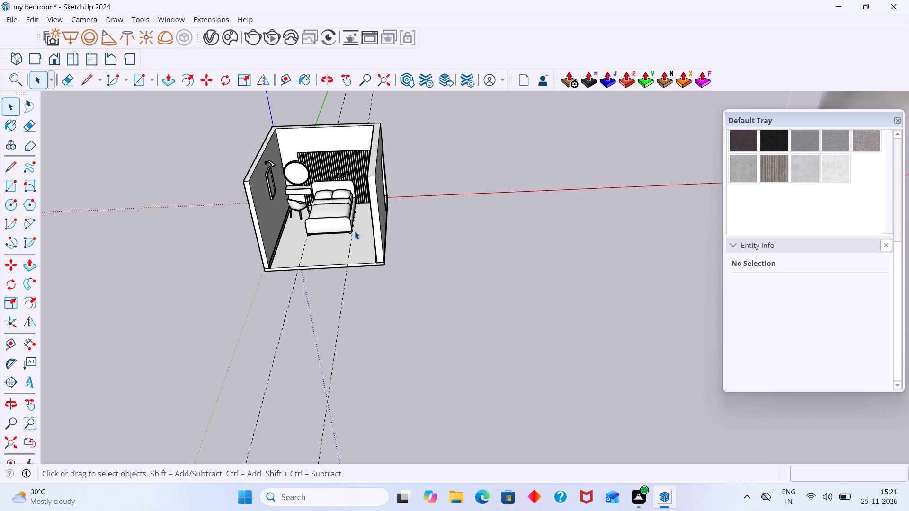
{"action": "scroll", "coordinate": [356, 230], "scroll_direction": "down", "scroll_amount": 3}
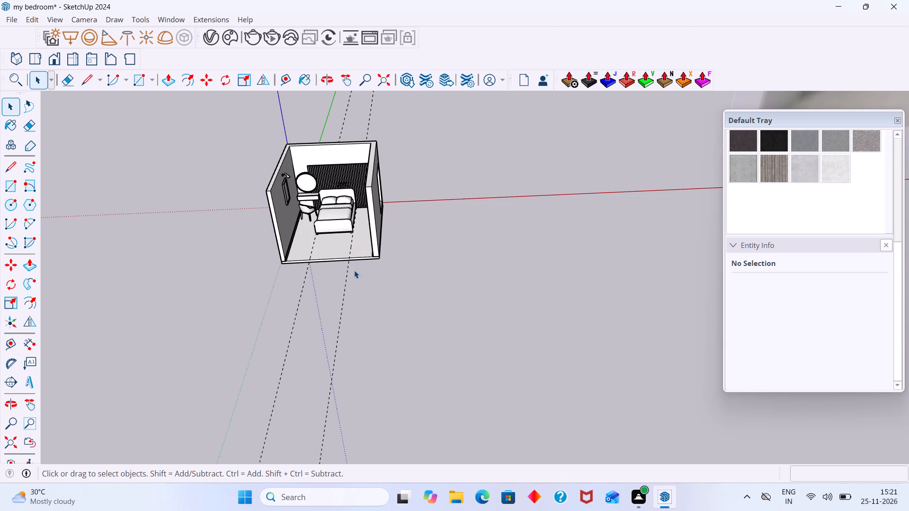
{"action": "middle_click_drag", "start_coordinate": [351, 264], "coordinate": [368, 269]}
{"action": "scroll", "coordinate": [334, 261], "scroll_direction": "up", "scroll_amount": 7}
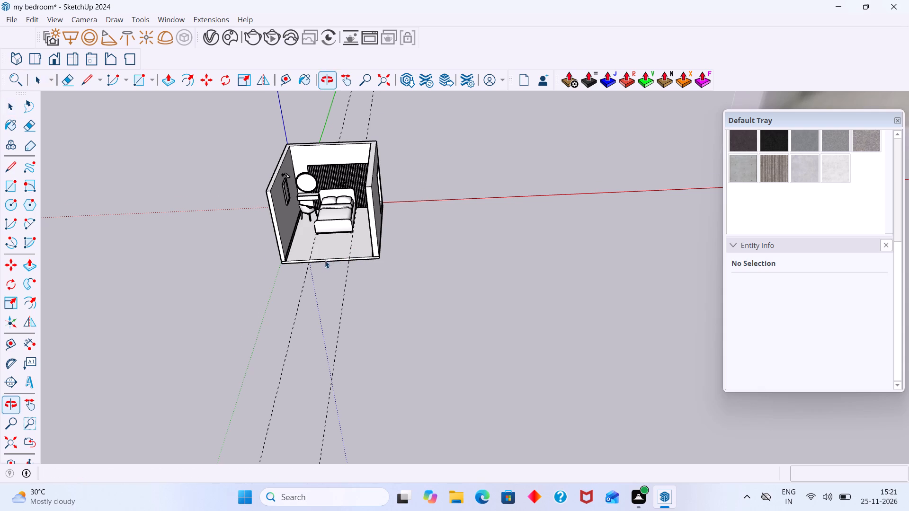
{"action": "middle_click_drag", "start_coordinate": [325, 260], "coordinate": [344, 257]}
{"action": "scroll", "coordinate": [335, 260], "scroll_direction": "up", "scroll_amount": 3}
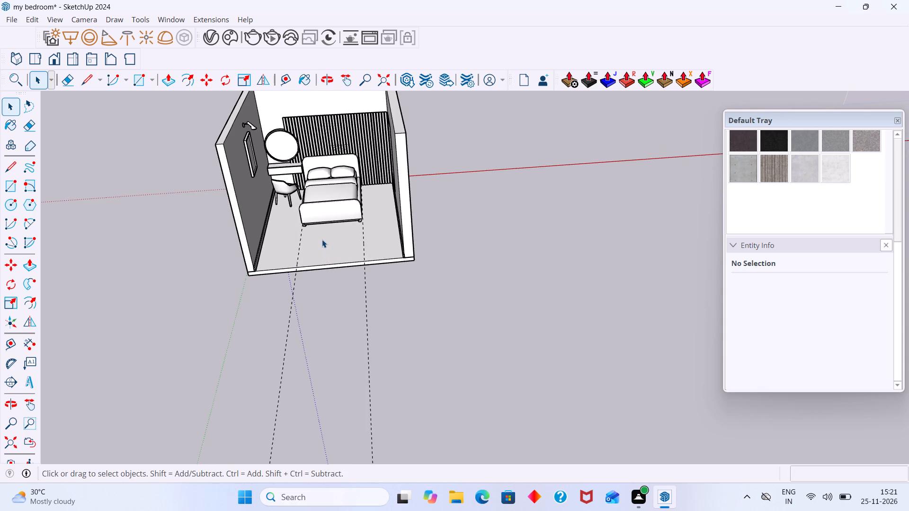
{"action": "key", "text": "r"}
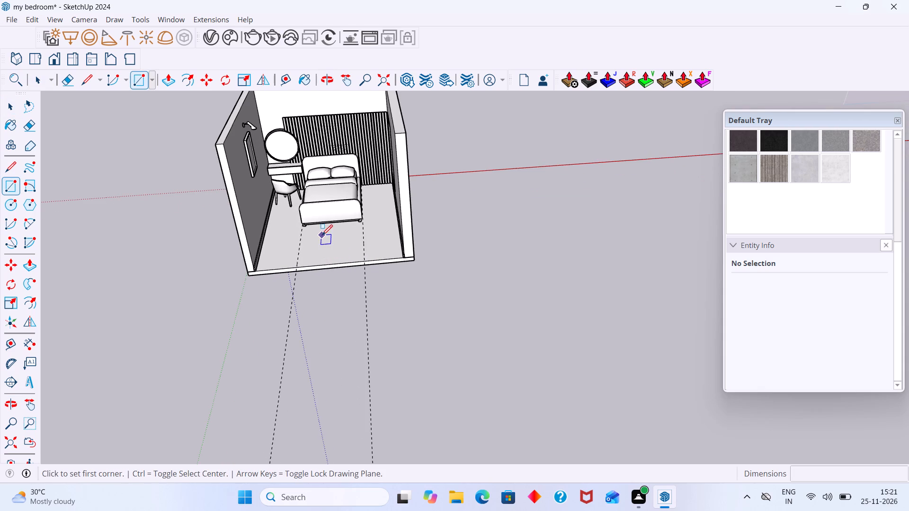
{"action": "scroll", "coordinate": [315, 242], "scroll_direction": "up", "scroll_amount": 14}
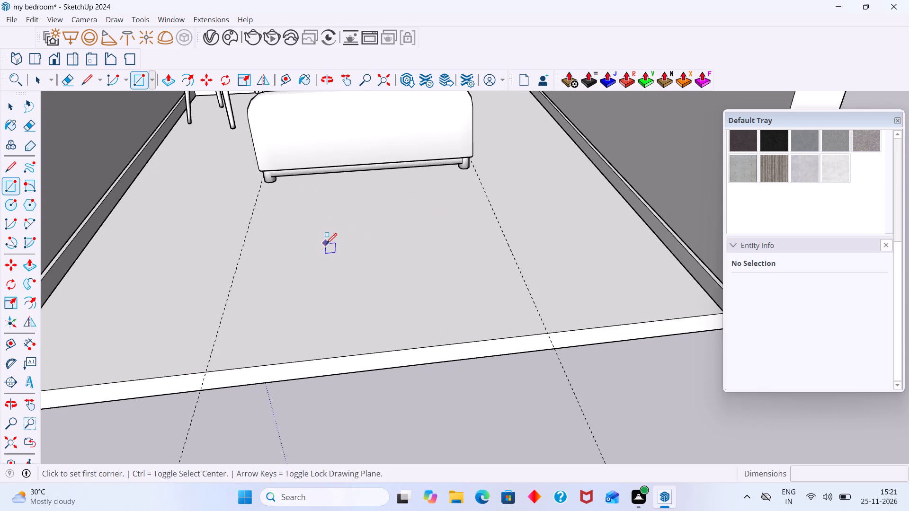
{"action": "left_click", "coordinate": [324, 241]}
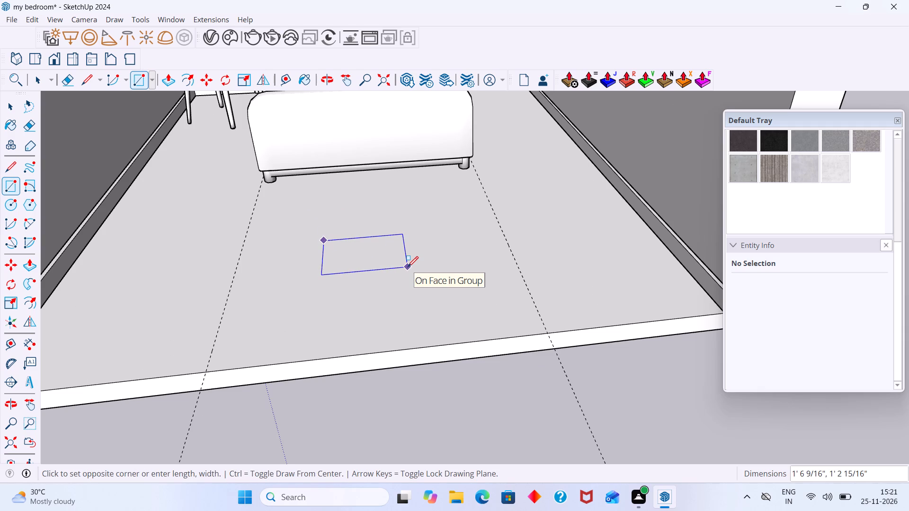
{"action": "type", "text": "2'"}
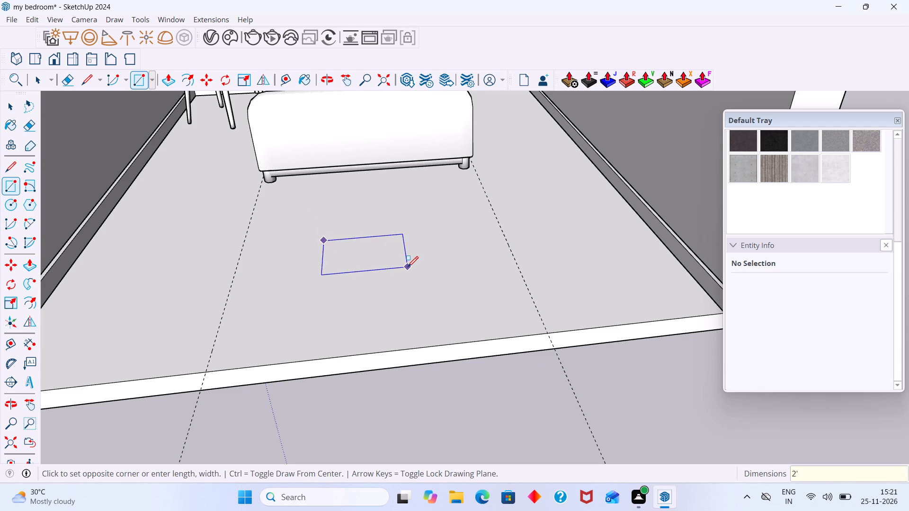
{"action": "key", "text": "comma"}
{"action": "type", "text": "14"}
{"action": "key", "text": "shift+quotedbl"}
{"action": "key", "text": "Return"}
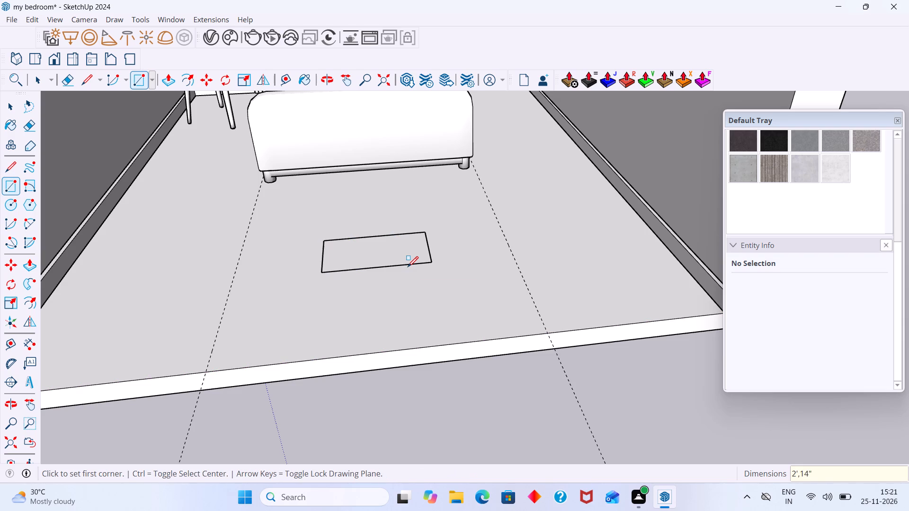
{"action": "key", "text": "space"}
Make the rectangle's face and edges into a group.
{"action": "scroll", "coordinate": [323, 355], "scroll_direction": "down", "scroll_amount": 13}
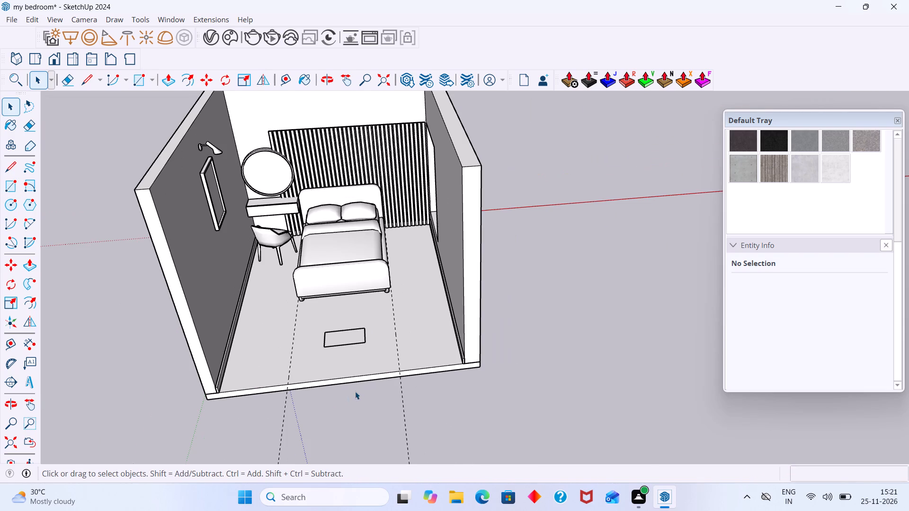
{"action": "middle_click_drag", "start_coordinate": [361, 354], "coordinate": [406, 289]}
{"action": "scroll", "coordinate": [385, 290], "scroll_direction": "up", "scroll_amount": 4}
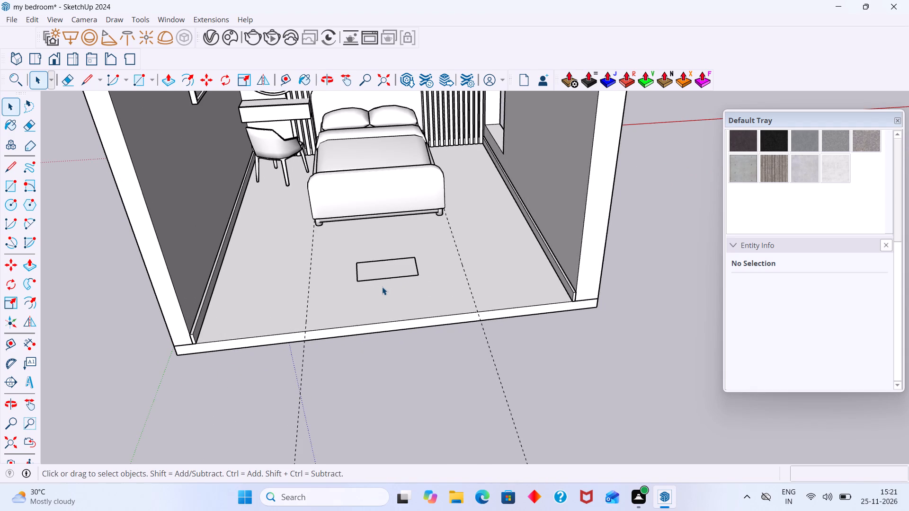
{"action": "scroll", "coordinate": [309, 295], "scroll_direction": "up", "scroll_amount": 10}
{"action": "double_click", "coordinate": [392, 258]}
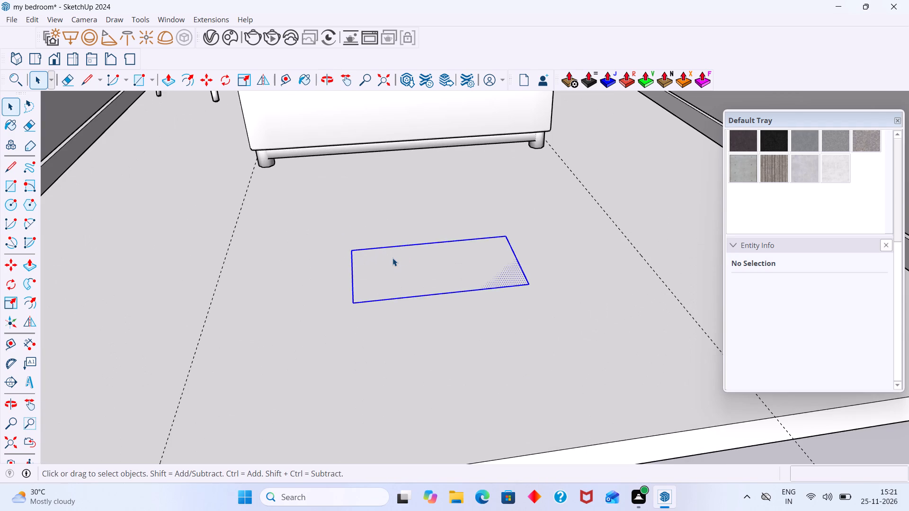
{"action": "right_click", "coordinate": [392, 258]}
{"action": "left_click", "coordinate": [448, 114]}
Inside the group, extrude the rectangle 14" upward into a box, and close the group.
{"action": "scroll", "coordinate": [414, 278], "scroll_direction": "up", "scroll_amount": 2}
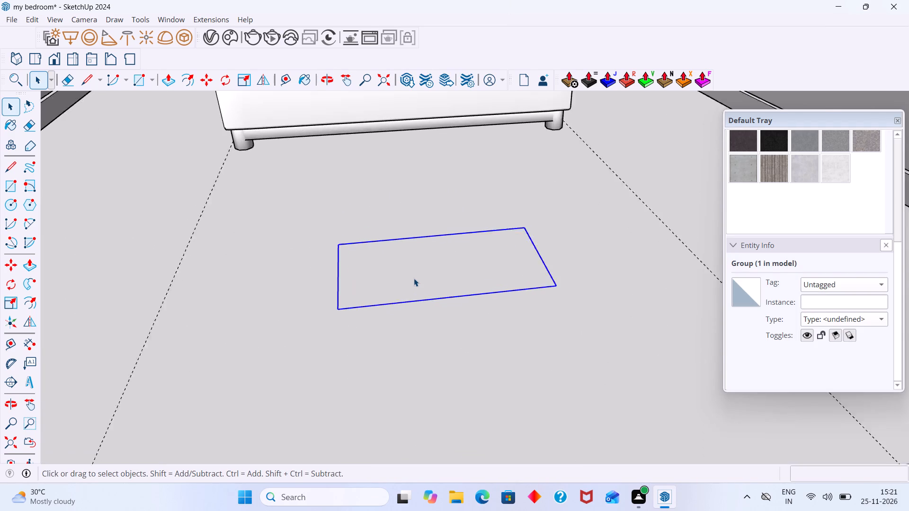
{"action": "scroll", "coordinate": [414, 278], "scroll_direction": "up", "scroll_amount": 1}
{"action": "triple_click", "coordinate": [414, 275]}
{"action": "key", "text": "p"}
{"action": "left_click", "coordinate": [414, 275]}
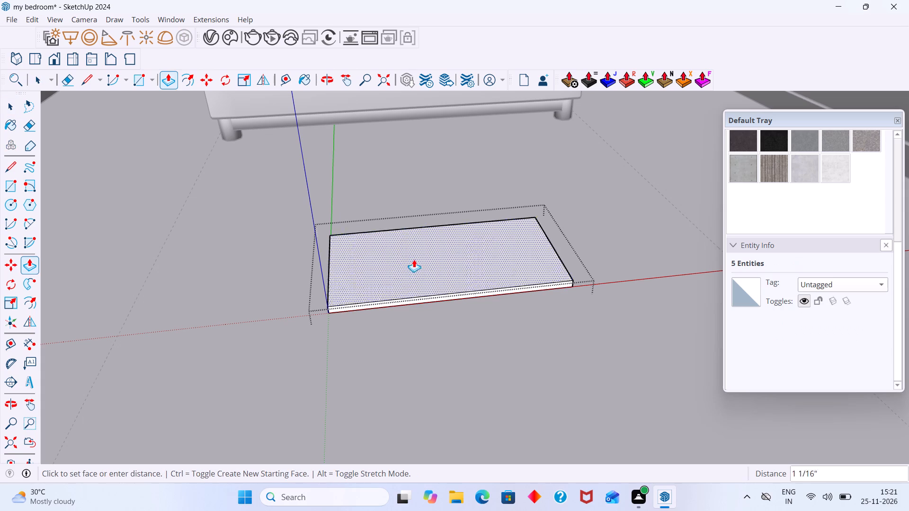
{"action": "type", "text": "14\""}
{"action": "key", "text": "Return"}
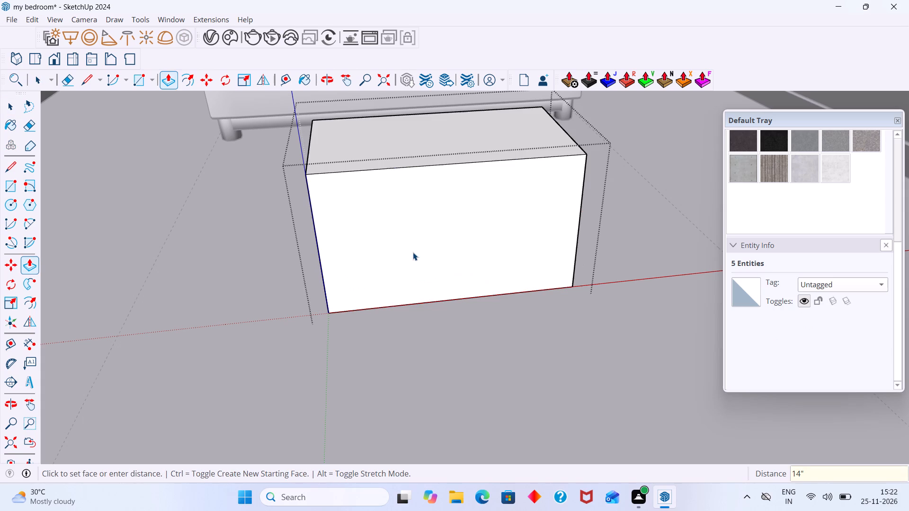
{"action": "key", "text": "space"}
{"action": "scroll", "coordinate": [400, 261], "scroll_direction": "down", "scroll_amount": 18}
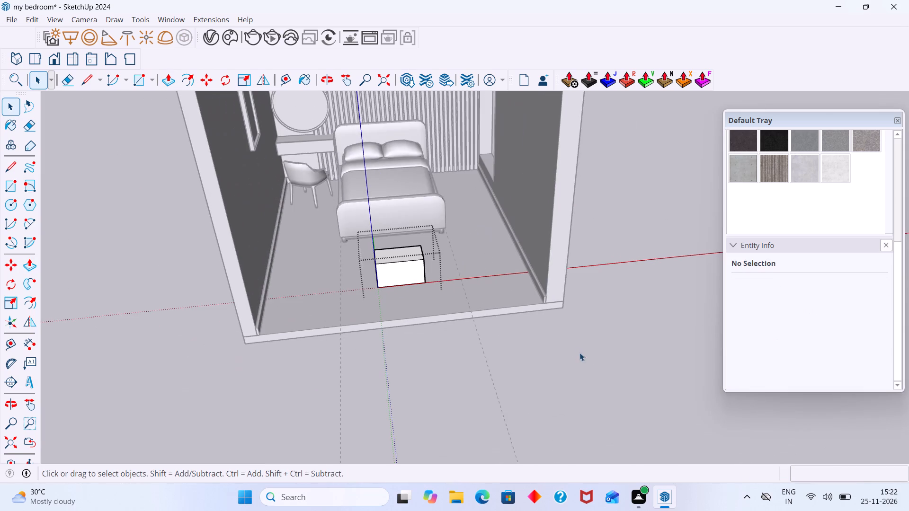
{"action": "left_click", "coordinate": [584, 369]}
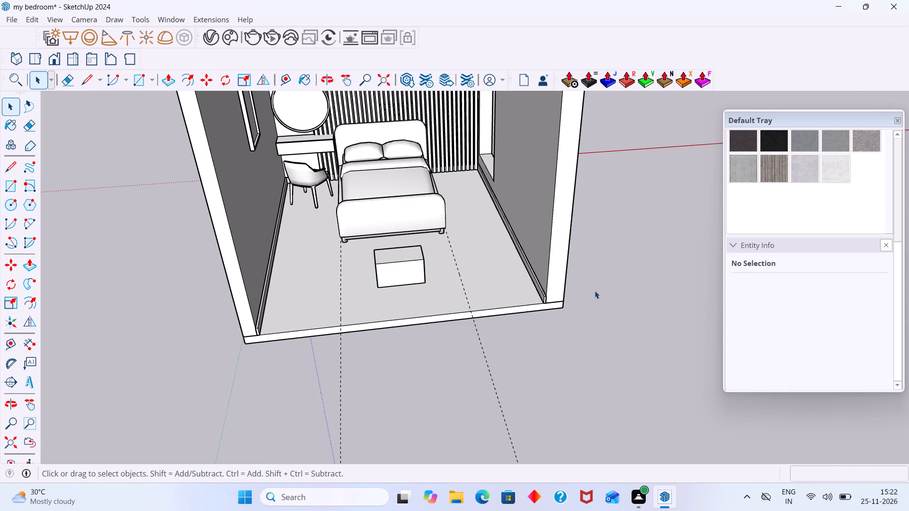
Place a horizontal guide line on the box's front face, 7" below its top edge.
{"action": "scroll", "coordinate": [356, 282], "scroll_direction": "up", "scroll_amount": 9}
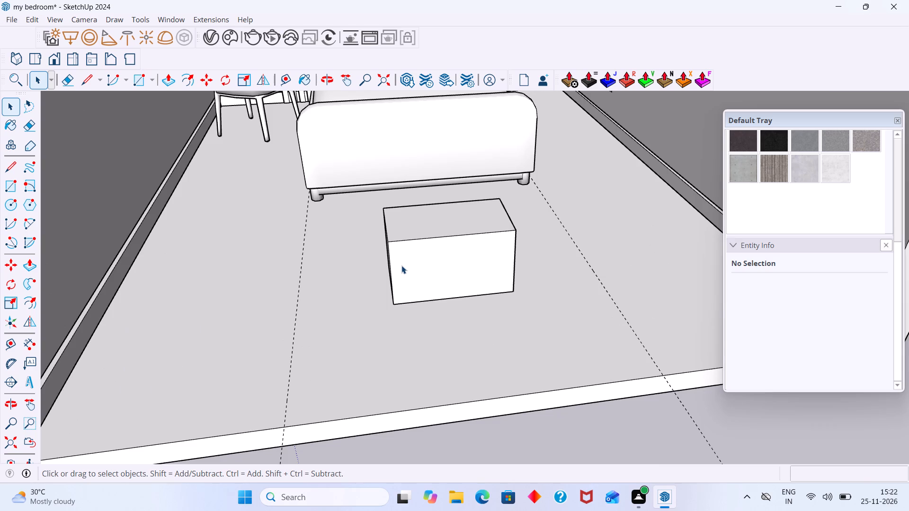
{"action": "scroll", "coordinate": [401, 265], "scroll_direction": "down", "scroll_amount": 5}
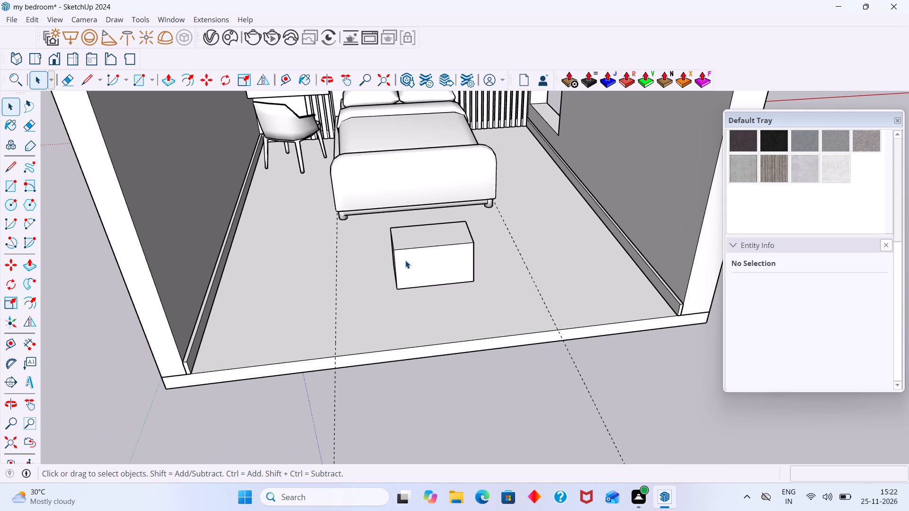
{"action": "scroll", "coordinate": [405, 260], "scroll_direction": "down", "scroll_amount": 1}
{"action": "middle_click_drag", "start_coordinate": [415, 264], "coordinate": [410, 242]}
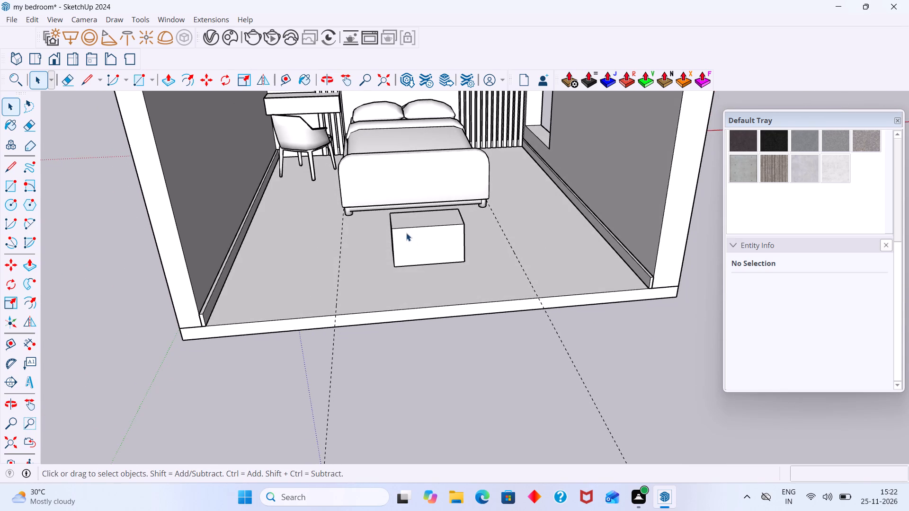
{"action": "scroll", "coordinate": [406, 233], "scroll_direction": "up", "scroll_amount": 7}
{"action": "key", "text": "t"}
{"action": "scroll", "coordinate": [423, 223], "scroll_direction": "up", "scroll_amount": 3}
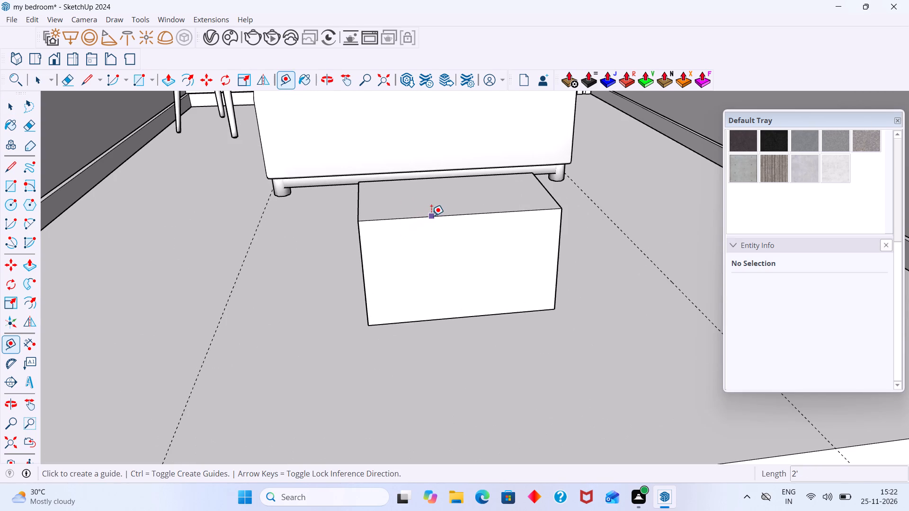
{"action": "left_click", "coordinate": [431, 216]}
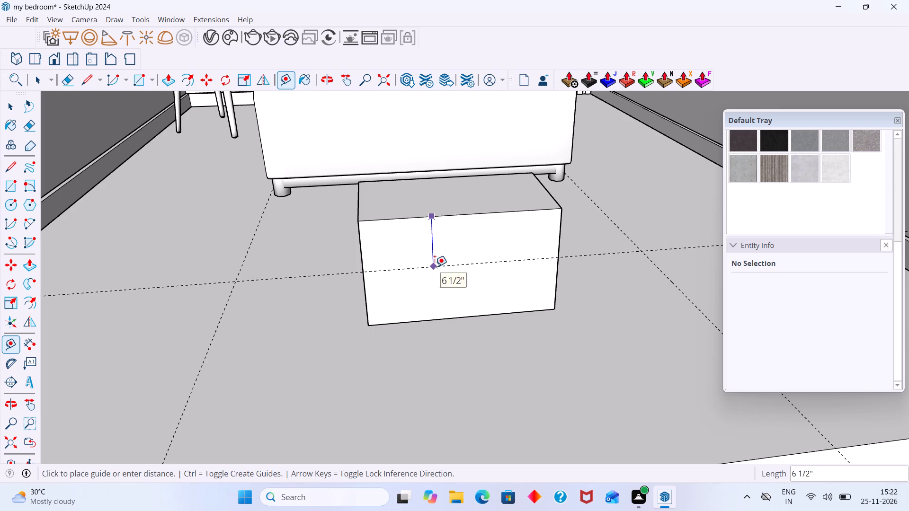
{"action": "type", "text": "7\""}
{"action": "key", "text": "Return"}
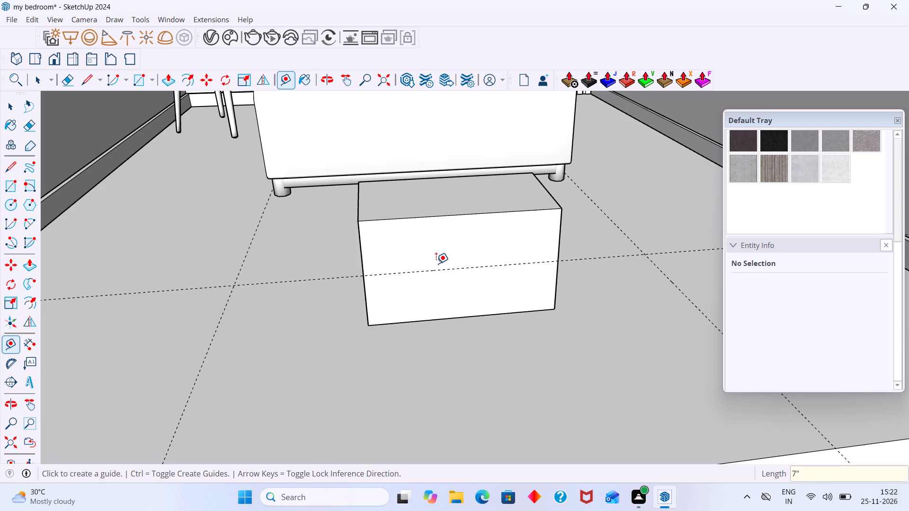
{"action": "key", "text": "space"}
Open the box group and place a second guide line 2 mm above the horizontal guide on its front face.
{"action": "left_click", "coordinate": [399, 253]}
{"action": "double_click", "coordinate": [399, 252]}
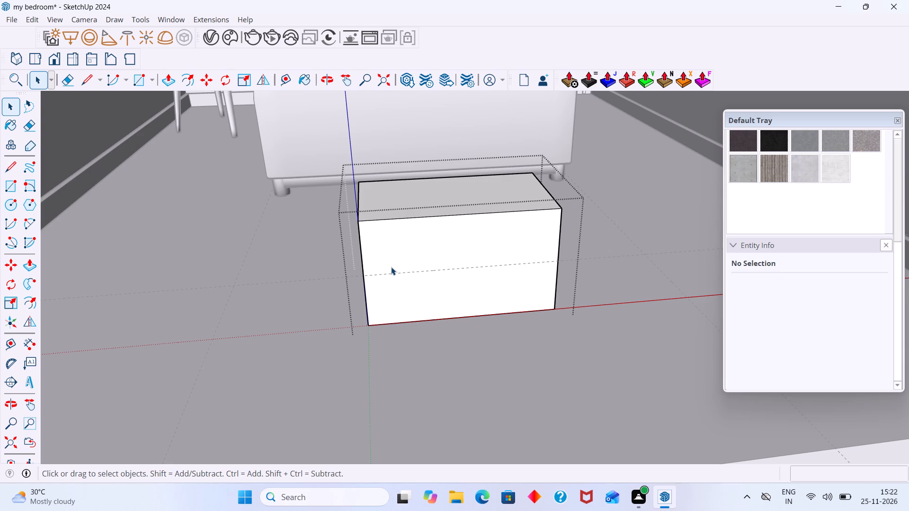
{"action": "scroll", "coordinate": [391, 267], "scroll_direction": "up", "scroll_amount": 1}
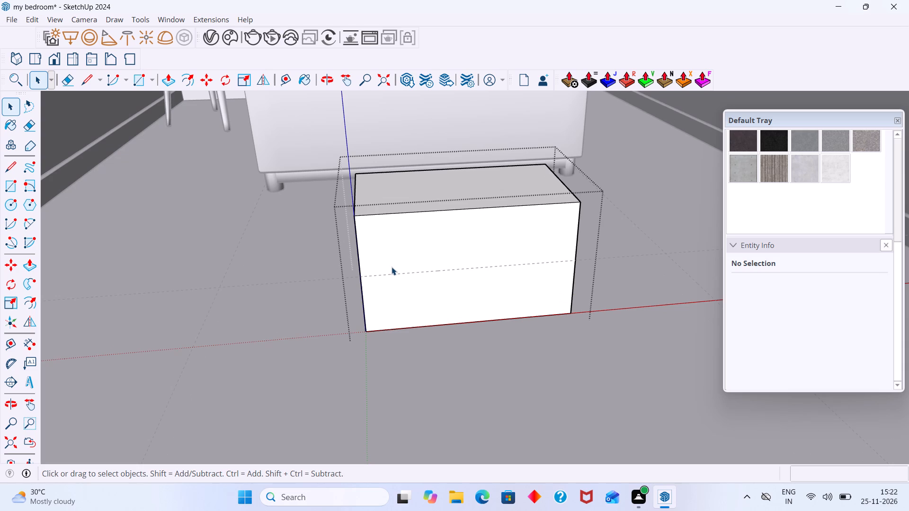
{"action": "scroll", "coordinate": [389, 270], "scroll_direction": "up", "scroll_amount": 7}
{"action": "key", "text": "t"}
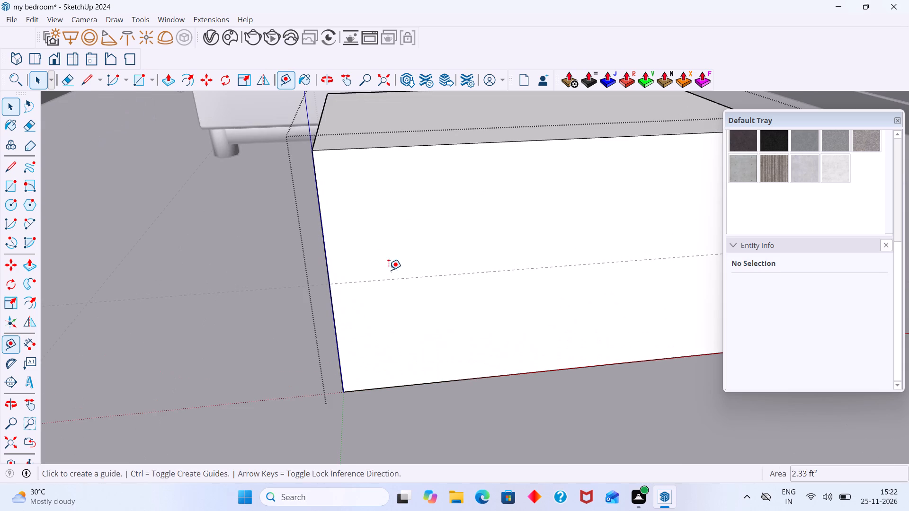
{"action": "left_click", "coordinate": [408, 278]}
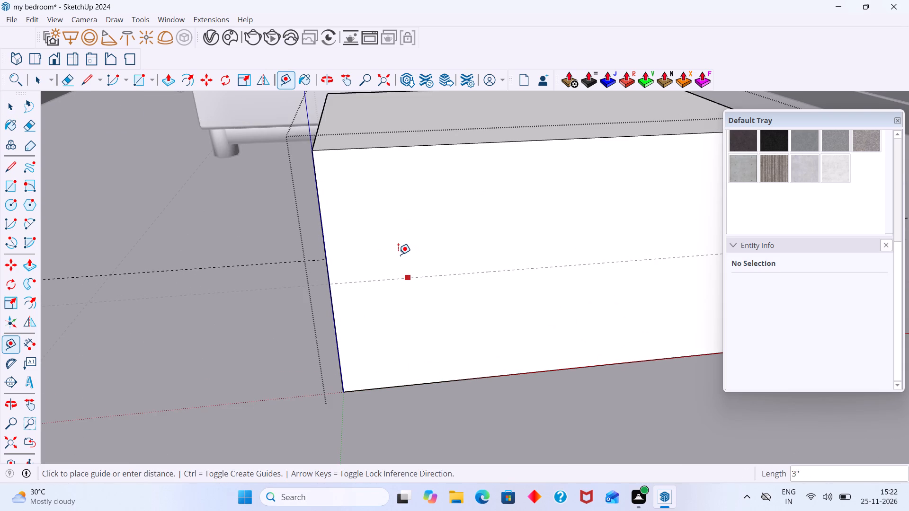
{"action": "key", "text": "2"}
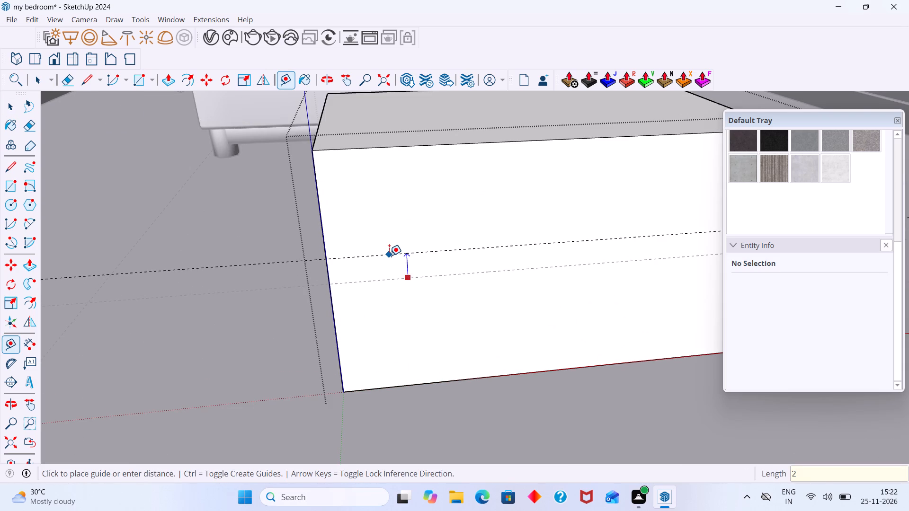
{"action": "type", "text": "mm"}
{"action": "key", "text": "Return"}
{"action": "key", "text": "space"}
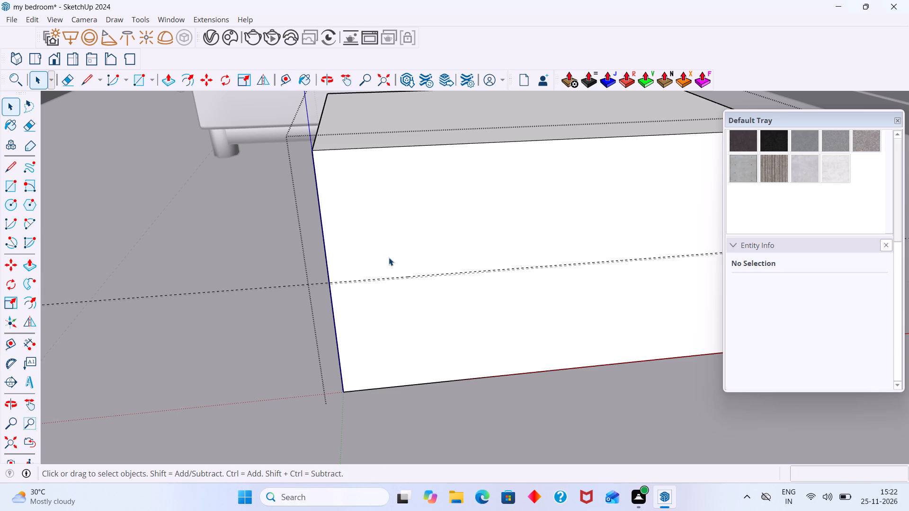
Examine the two closely spaced horizontal guides and the lower part of the box's front face.
{"action": "scroll", "coordinate": [414, 269], "scroll_direction": "up", "scroll_amount": 12}
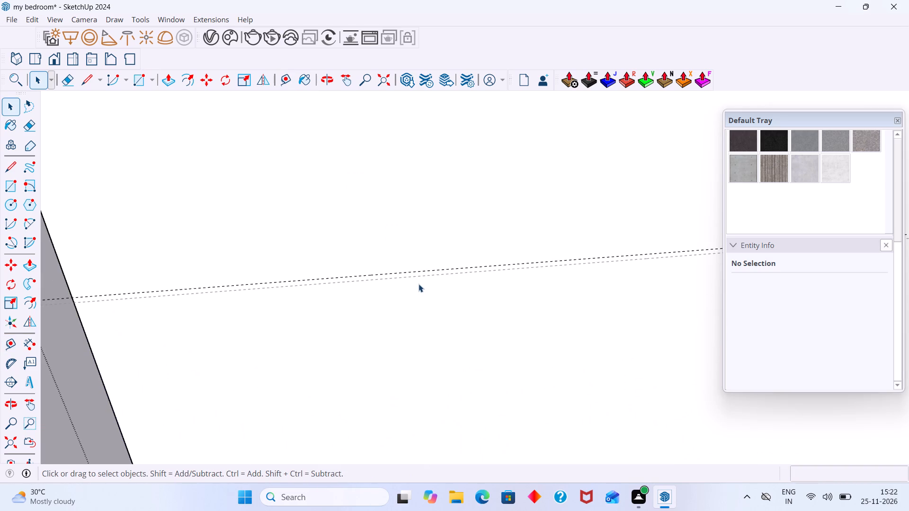
{"action": "scroll", "coordinate": [419, 282], "scroll_direction": "down", "scroll_amount": 5}
{"action": "middle_click_drag", "start_coordinate": [413, 303], "coordinate": [383, 224]}
{"action": "scroll", "coordinate": [392, 219], "scroll_direction": "down", "scroll_amount": 4}
{"action": "middle_click_drag", "start_coordinate": [440, 290], "coordinate": [458, 305]}
{"action": "middle_click_drag", "start_coordinate": [464, 300], "coordinate": [302, 289], "text": "shift"}
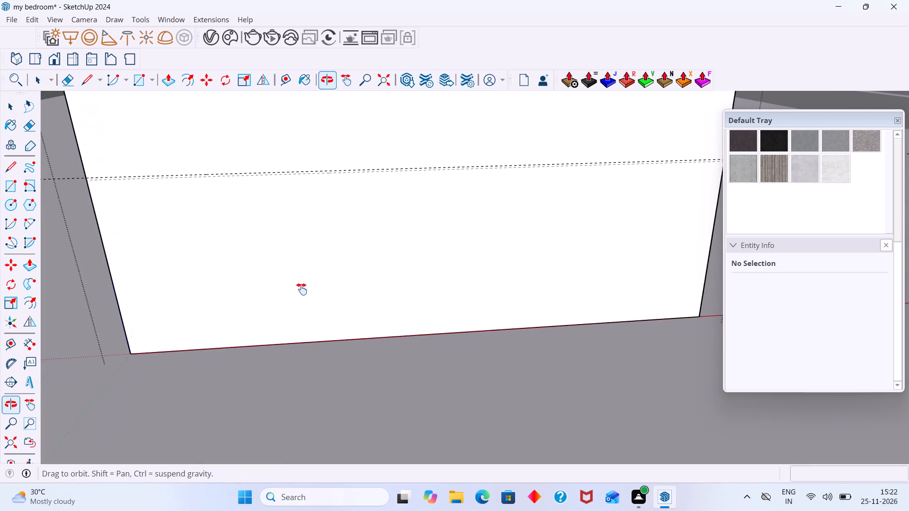
{"action": "middle_click_drag", "start_coordinate": [302, 289], "coordinate": [301, 288], "text": "shift"}
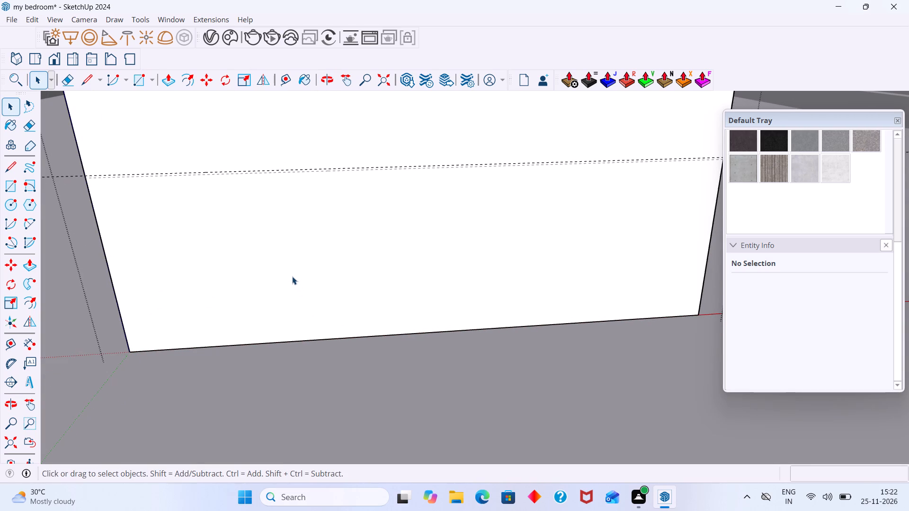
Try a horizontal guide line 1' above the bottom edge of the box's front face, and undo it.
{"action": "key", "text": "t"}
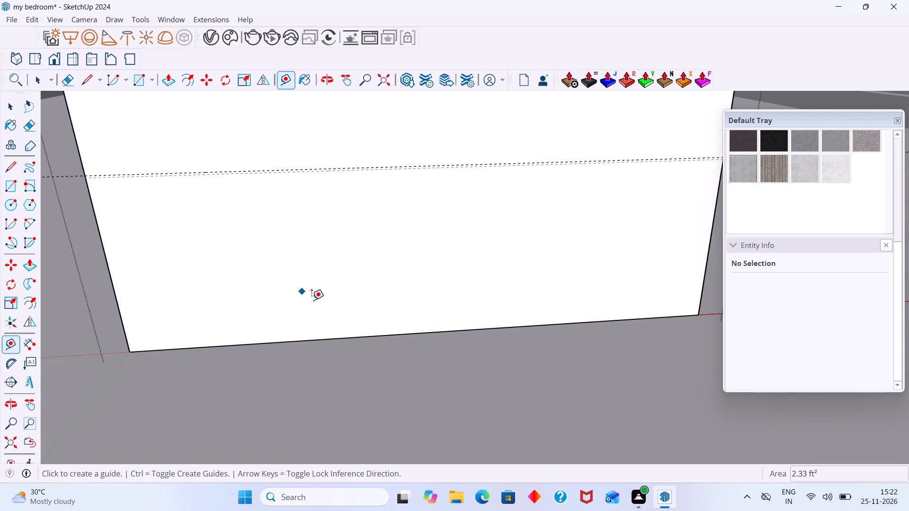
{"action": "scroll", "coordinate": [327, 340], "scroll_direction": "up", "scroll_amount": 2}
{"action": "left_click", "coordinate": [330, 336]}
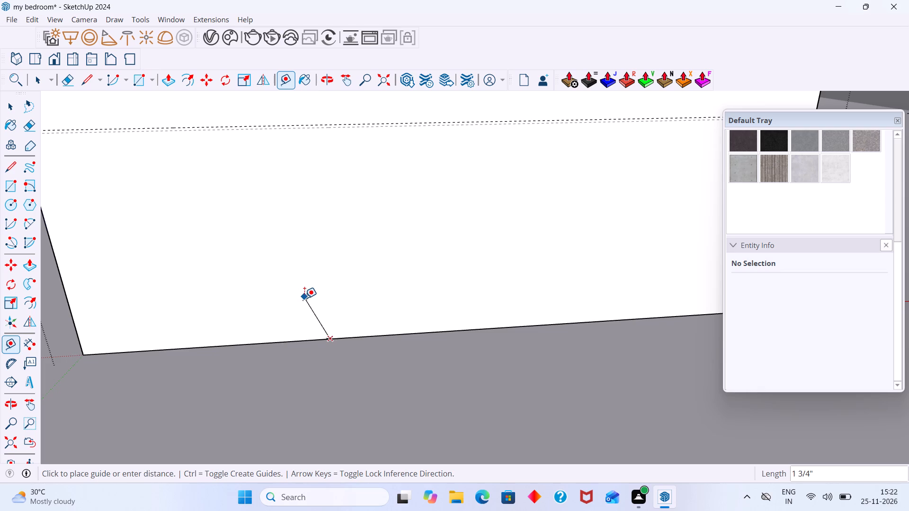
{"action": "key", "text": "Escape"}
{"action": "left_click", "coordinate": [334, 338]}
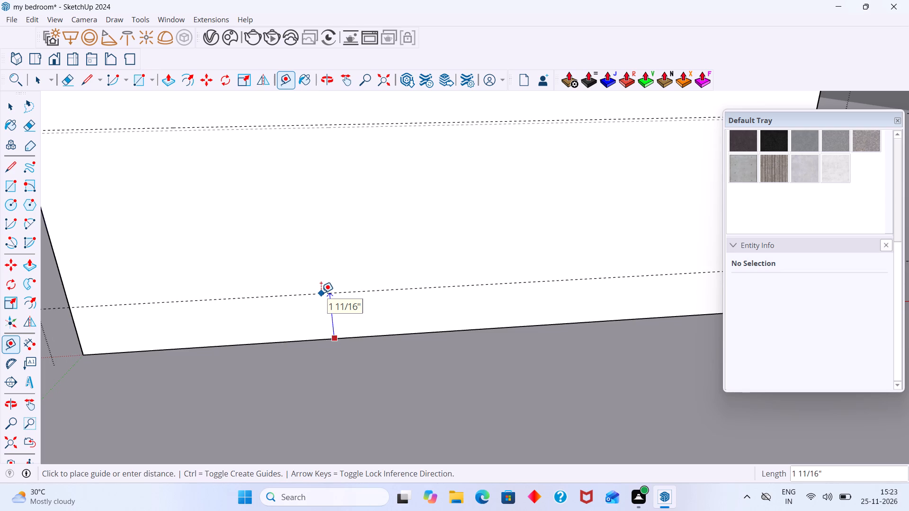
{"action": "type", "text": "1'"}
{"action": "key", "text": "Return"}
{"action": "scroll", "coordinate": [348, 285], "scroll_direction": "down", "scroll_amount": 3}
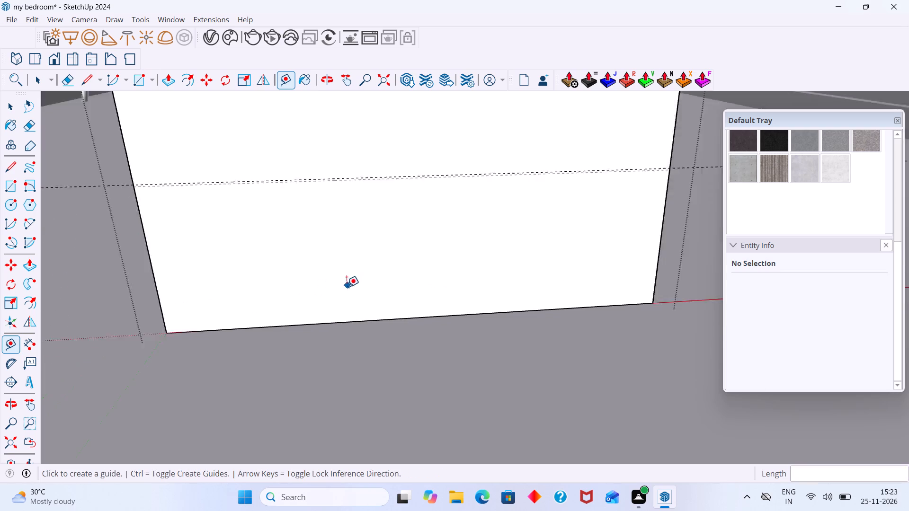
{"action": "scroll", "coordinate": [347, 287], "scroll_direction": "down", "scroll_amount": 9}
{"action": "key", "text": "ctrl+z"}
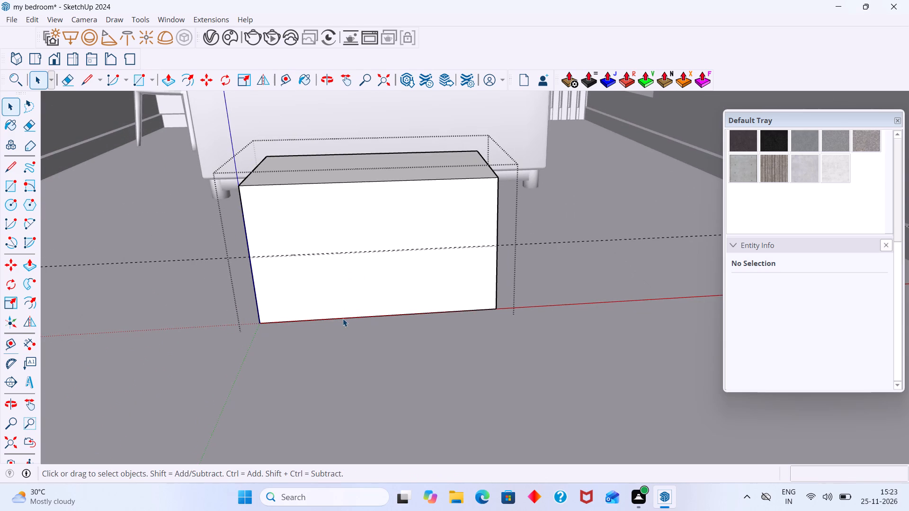
Place a horizontal guide line on the box's front face, 2" above its bottom edge.
{"action": "key", "text": "t"}
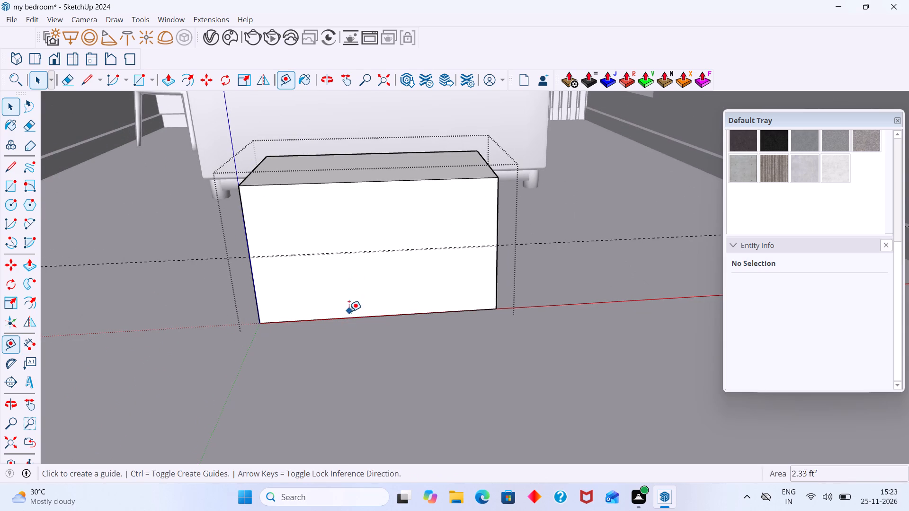
{"action": "scroll", "coordinate": [351, 320], "scroll_direction": "up", "scroll_amount": 8}
{"action": "left_click", "coordinate": [354, 312]}
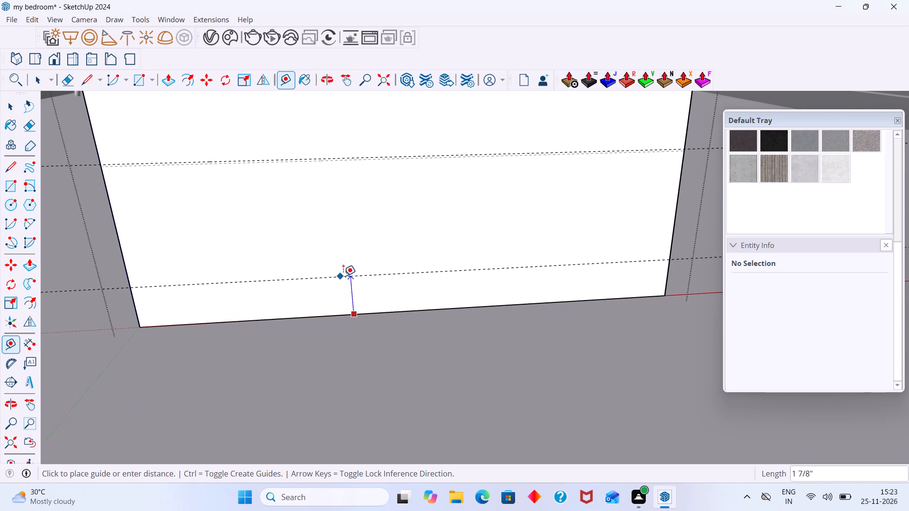
{"action": "type", "text": "2\""}
{"action": "key", "text": "Return"}
{"action": "key", "text": "space"}
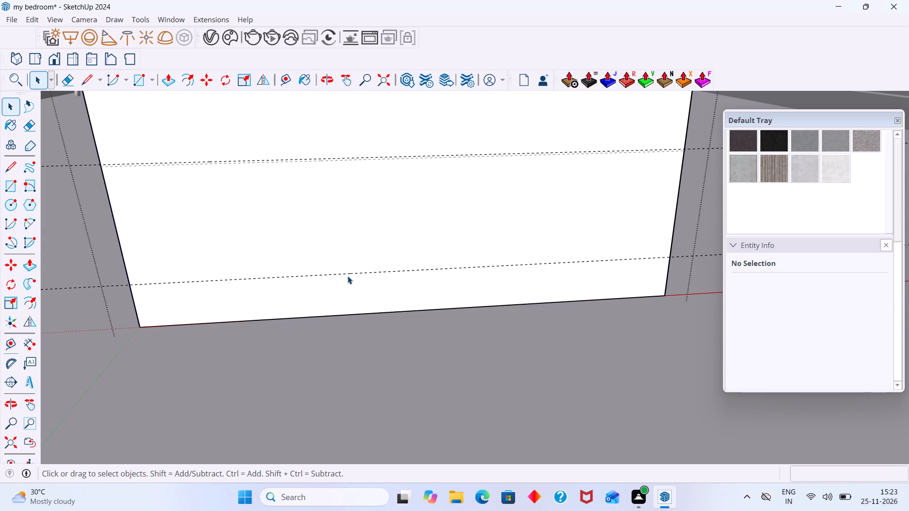
{"action": "scroll", "coordinate": [314, 275], "scroll_direction": "down", "scroll_amount": 1}
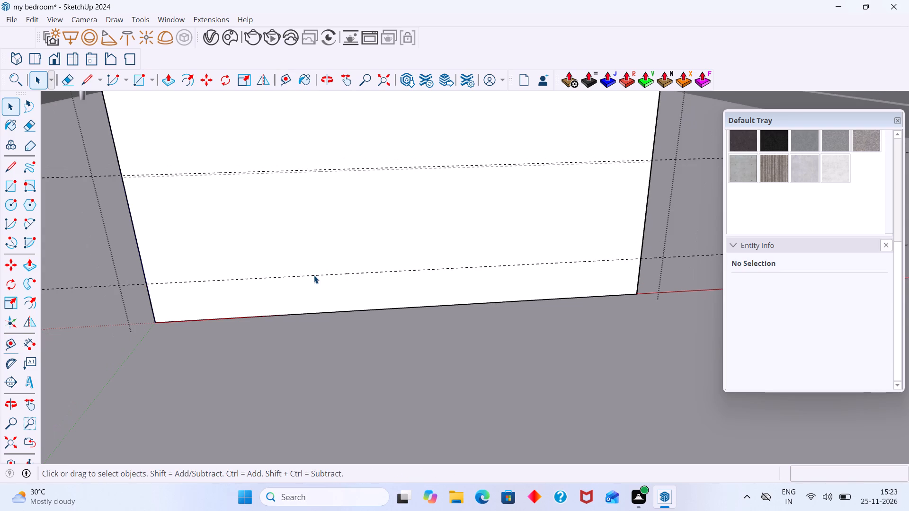
Examine the guide layout on the box's front face, from the floor edge up to the top.
{"action": "middle_click_drag", "start_coordinate": [301, 247], "coordinate": [286, 226]}
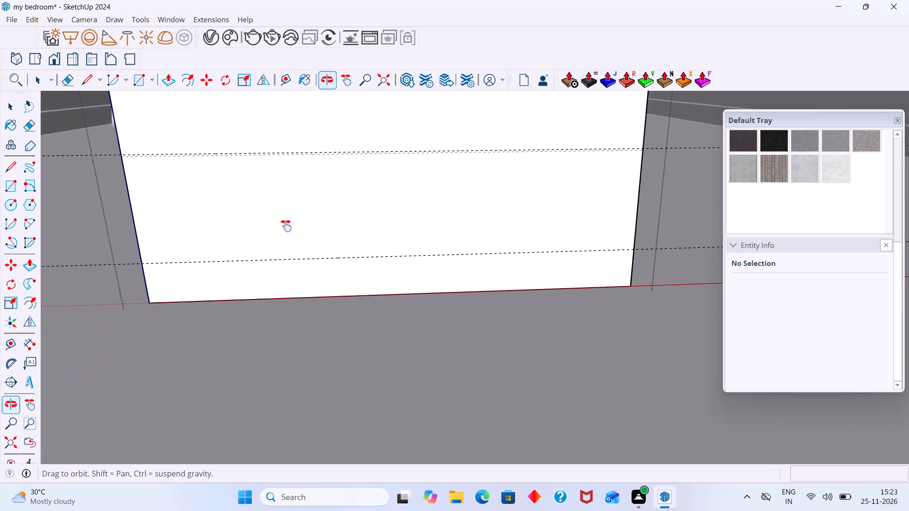
{"action": "middle_click_drag", "start_coordinate": [286, 226], "coordinate": [267, 211]}
{"action": "middle_click_drag", "start_coordinate": [255, 206], "coordinate": [282, 210]}
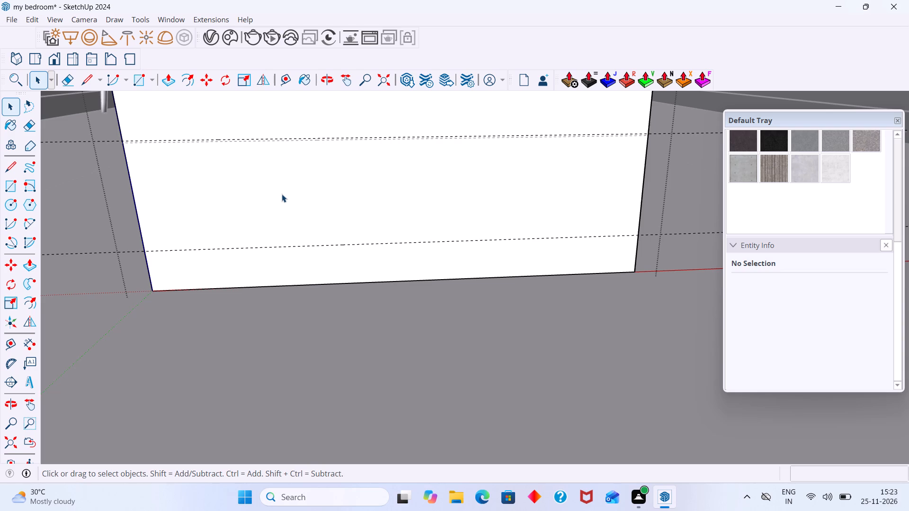
{"action": "scroll", "coordinate": [282, 194], "scroll_direction": "down", "scroll_amount": 5}
{"action": "scroll", "coordinate": [234, 187], "scroll_direction": "down", "scroll_amount": 2}
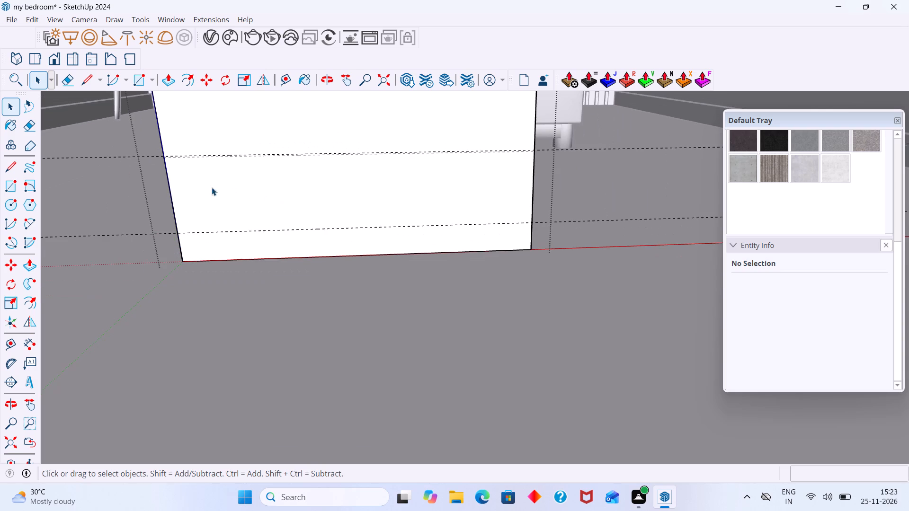
{"action": "middle_click", "coordinate": [196, 187]}
{"action": "middle_click_drag", "start_coordinate": [198, 184], "coordinate": [194, 259], "text": "shift"}
{"action": "scroll", "coordinate": [194, 256], "scroll_direction": "up", "scroll_amount": 1}
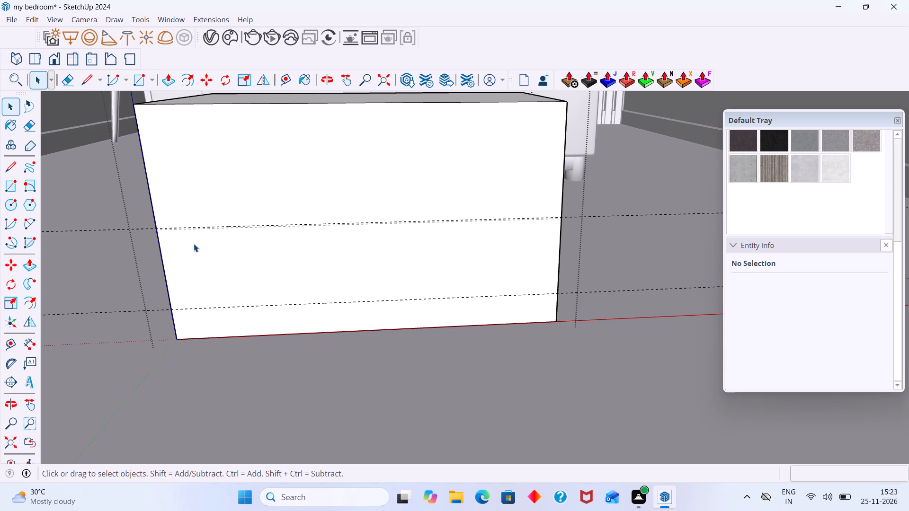
{"action": "scroll", "coordinate": [194, 242], "scroll_direction": "up", "scroll_amount": 1}
{"action": "scroll", "coordinate": [194, 242], "scroll_direction": "down", "scroll_amount": 1}
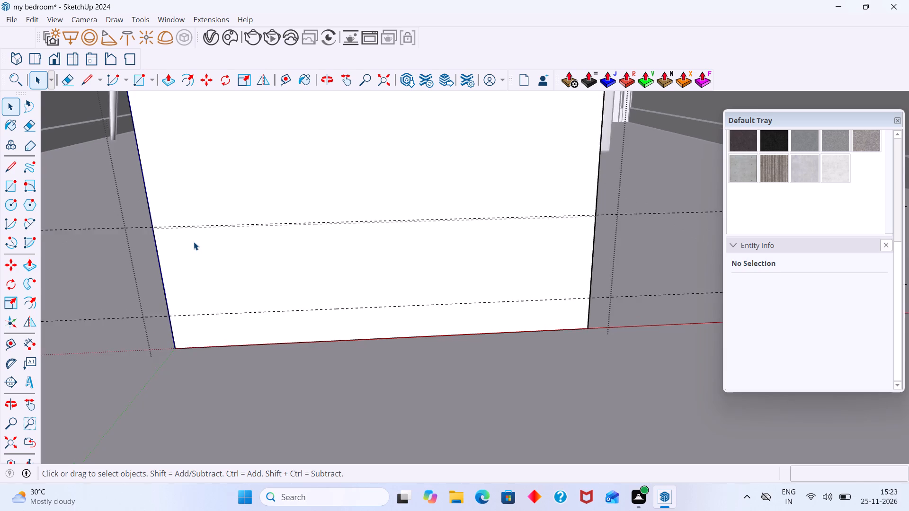
{"action": "scroll", "coordinate": [194, 242], "scroll_direction": "down", "scroll_amount": 2}
{"action": "middle_click_drag", "start_coordinate": [194, 243], "coordinate": [208, 321], "text": "shift"}
{"action": "middle_click_drag", "start_coordinate": [192, 235], "coordinate": [223, 235]}
{"action": "scroll", "coordinate": [223, 235], "scroll_direction": "up", "scroll_amount": 1}
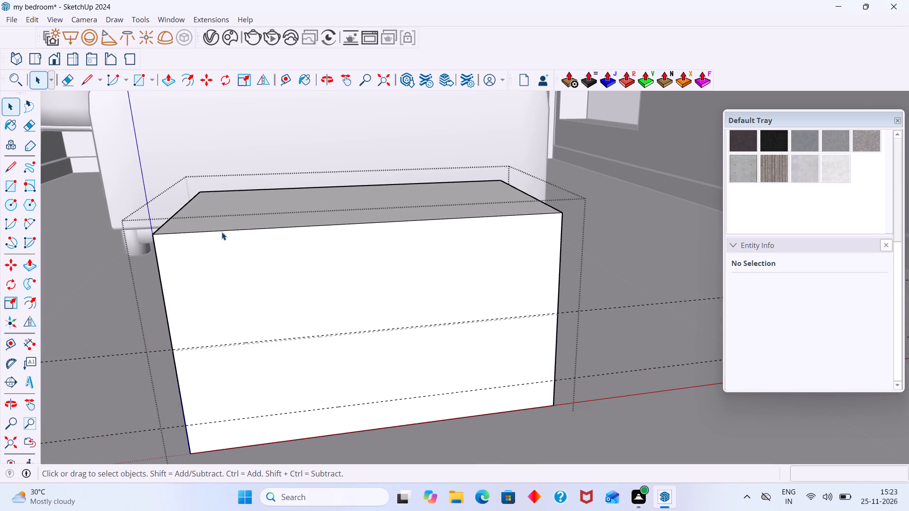
Draw a 2' by about 6 15/16" rectangle on the front face, from its top corner to the upper of the two closely spaced guides.
{"action": "key", "text": "r"}
{"action": "scroll", "coordinate": [146, 250], "scroll_direction": "up", "scroll_amount": 8}
{"action": "scroll", "coordinate": [167, 229], "scroll_direction": "down", "scroll_amount": 5}
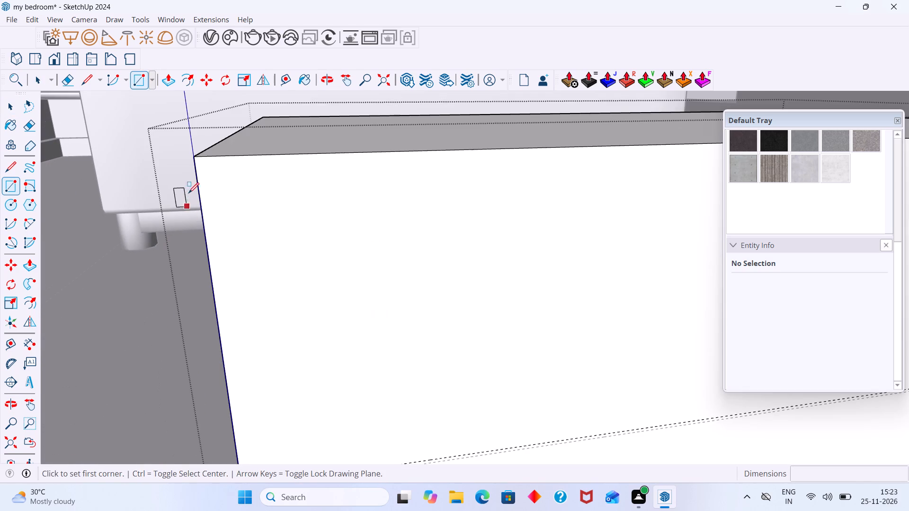
{"action": "scroll", "coordinate": [201, 169], "scroll_direction": "down", "scroll_amount": 8}
{"action": "middle_click_drag", "start_coordinate": [211, 200], "coordinate": [182, 191]}
{"action": "key", "text": "space"}
{"action": "double_click", "coordinate": [229, 209]}
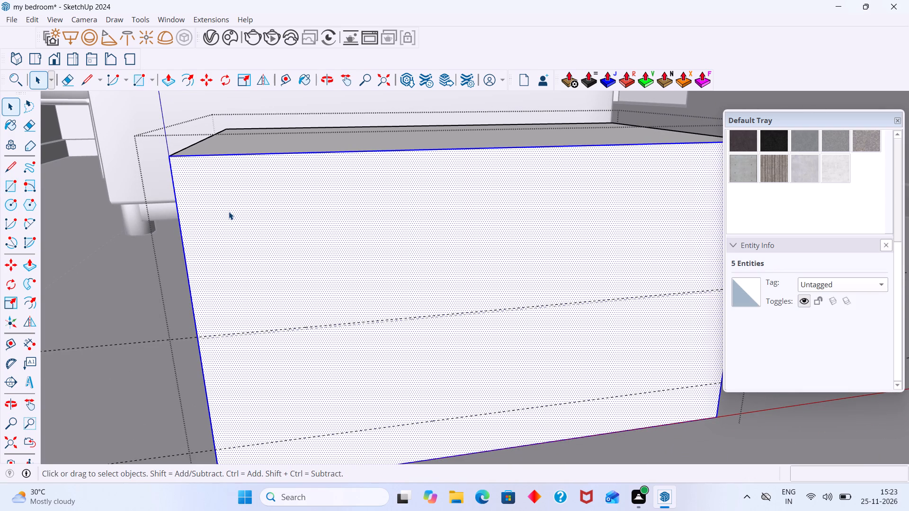
{"action": "key", "text": "r"}
{"action": "left_click", "coordinate": [173, 159]}
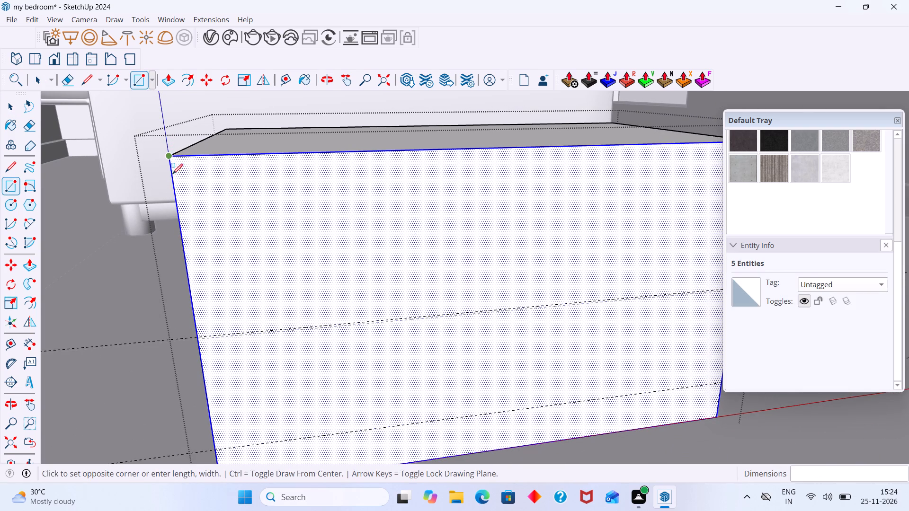
{"action": "scroll", "coordinate": [698, 287], "scroll_direction": "up", "scroll_amount": 10}
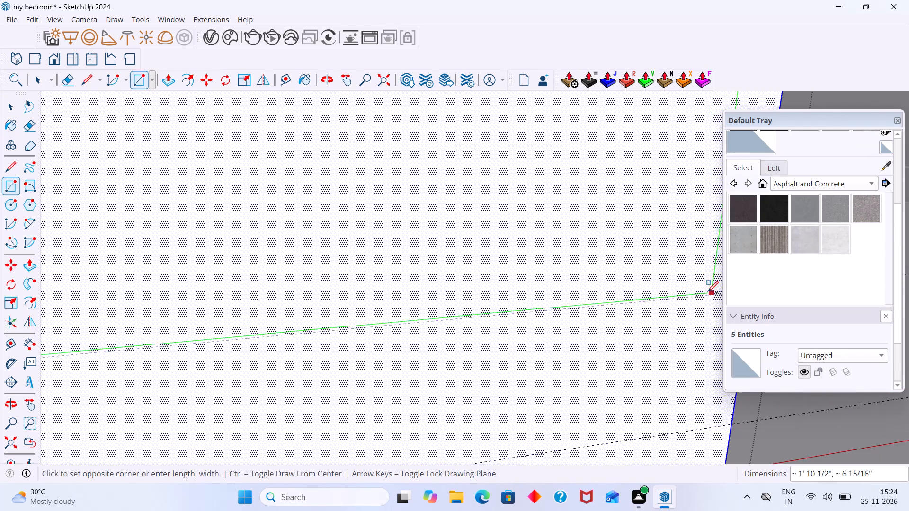
{"action": "scroll", "coordinate": [673, 295], "scroll_direction": "down", "scroll_amount": 2}
{"action": "middle_click_drag", "start_coordinate": [664, 295], "coordinate": [405, 292]}
{"action": "scroll", "coordinate": [497, 291], "scroll_direction": "up", "scroll_amount": 8}
{"action": "scroll", "coordinate": [448, 290], "scroll_direction": "down", "scroll_amount": 3}
{"action": "left_click", "coordinate": [398, 277]}
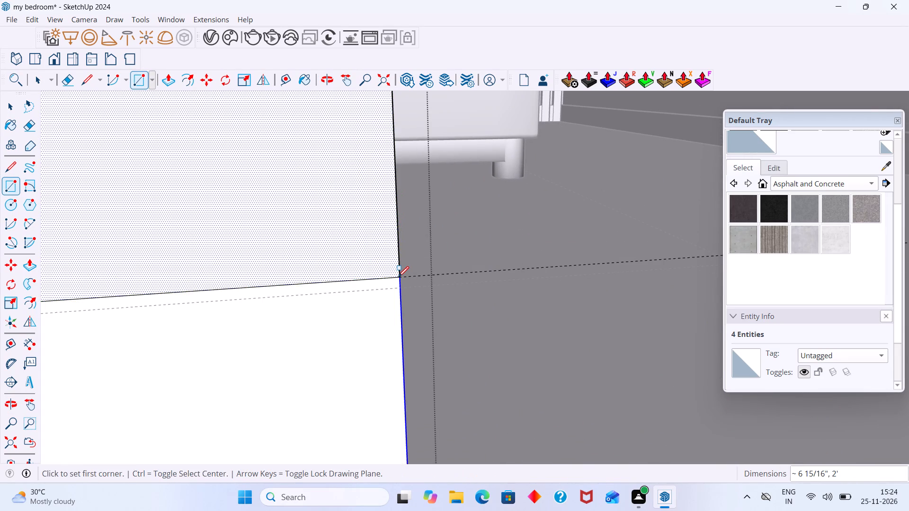
{"action": "key", "text": "space"}
Draw a 5" by 2' rectangle between the lower closely spaced guide and the guide near the floor, and close the box group.
{"action": "scroll", "coordinate": [398, 291], "scroll_direction": "down", "scroll_amount": 20}
{"action": "scroll", "coordinate": [398, 291], "scroll_direction": "down", "scroll_amount": 6}
{"action": "middle_click_drag", "start_coordinate": [406, 326], "coordinate": [440, 248]}
{"action": "scroll", "coordinate": [381, 247], "scroll_direction": "up", "scroll_amount": 7}
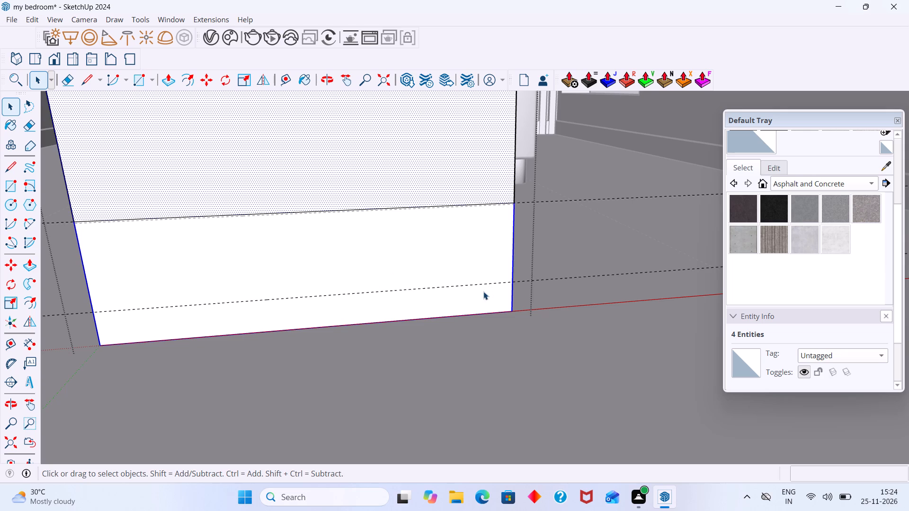
{"action": "middle_click_drag", "start_coordinate": [344, 248], "coordinate": [361, 220]}
{"action": "scroll", "coordinate": [324, 232], "scroll_direction": "up", "scroll_amount": 2}
{"action": "middle_click_drag", "start_coordinate": [244, 257], "coordinate": [247, 225]}
{"action": "scroll", "coordinate": [247, 228], "scroll_direction": "down", "scroll_amount": 3}
{"action": "left_click", "coordinate": [246, 234]}
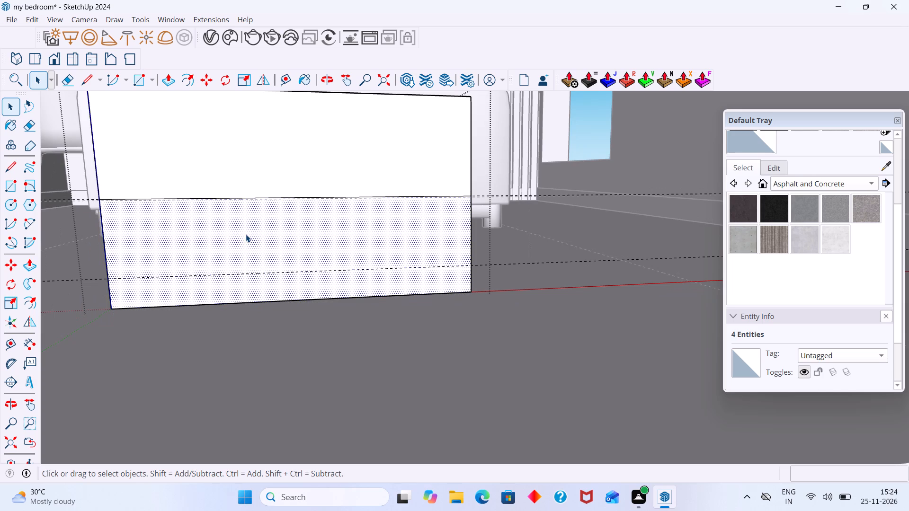
{"action": "key", "text": "r"}
{"action": "scroll", "coordinate": [113, 226], "scroll_direction": "up", "scroll_amount": 11}
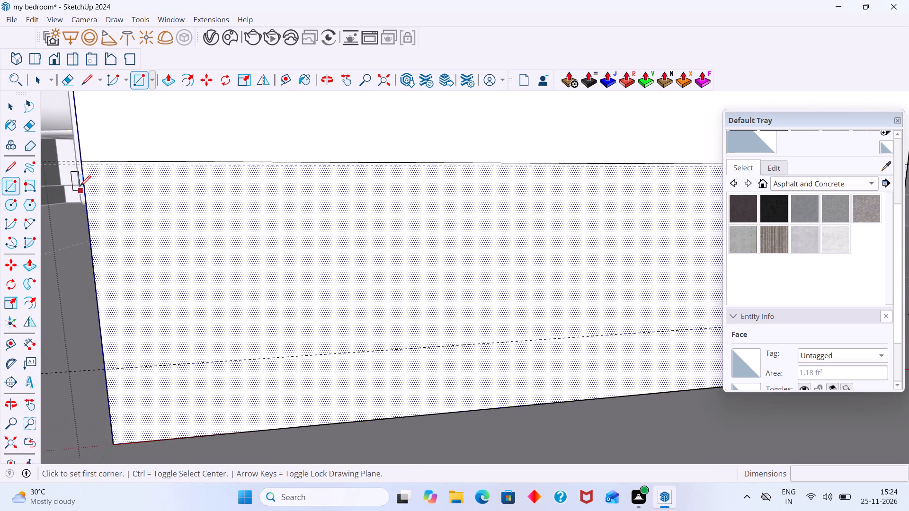
{"action": "scroll", "coordinate": [80, 166], "scroll_direction": "up", "scroll_amount": 11}
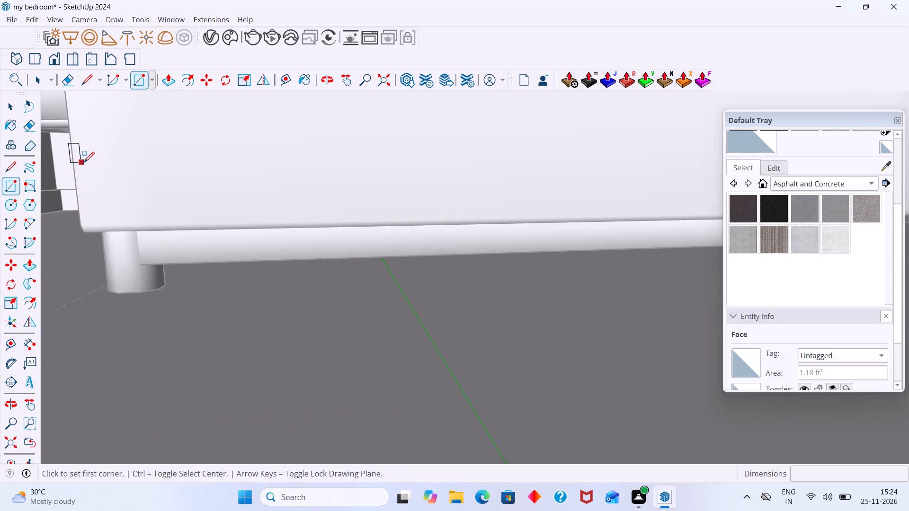
{"action": "scroll", "coordinate": [109, 161], "scroll_direction": "down", "scroll_amount": 4}
{"action": "left_click", "coordinate": [196, 153]}
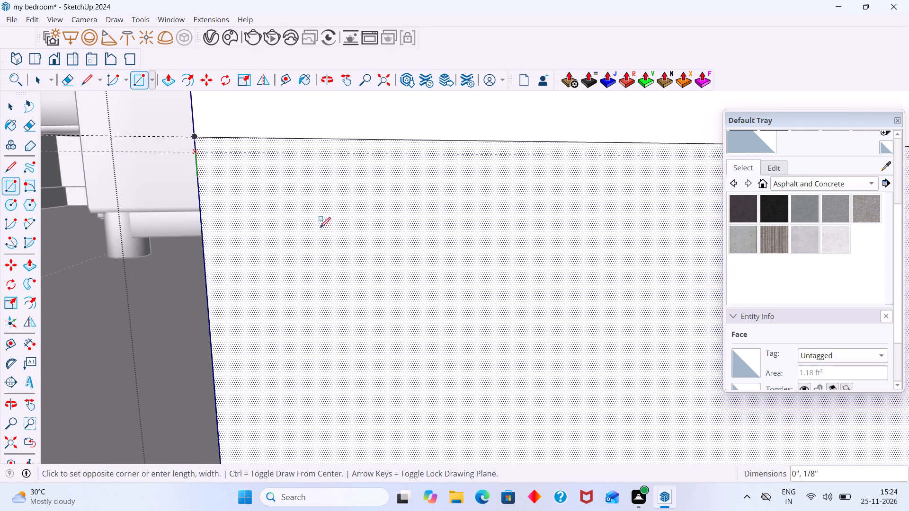
{"action": "scroll", "coordinate": [334, 271], "scroll_direction": "down", "scroll_amount": 7}
{"action": "middle_click_drag", "start_coordinate": [338, 278], "coordinate": [267, 211]}
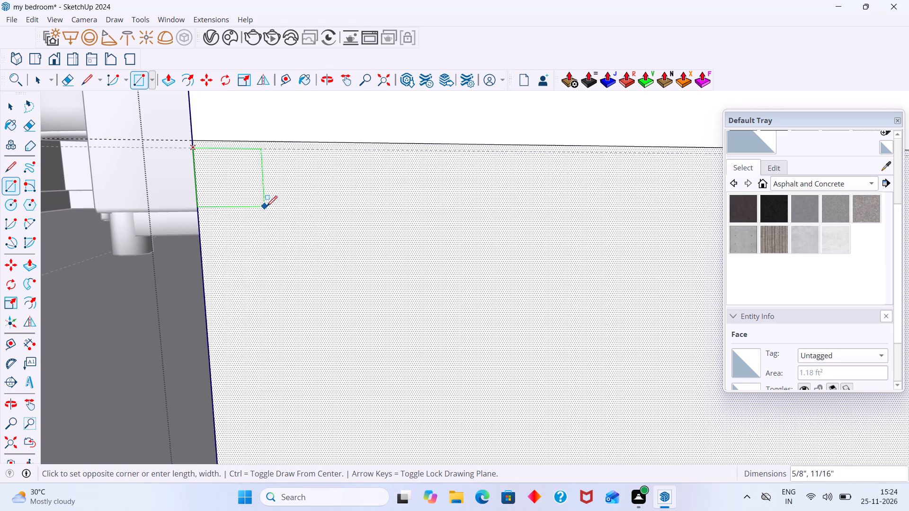
{"action": "scroll", "coordinate": [296, 193], "scroll_direction": "down", "scroll_amount": 14}
{"action": "middle_click_drag", "start_coordinate": [355, 225], "coordinate": [192, 207]}
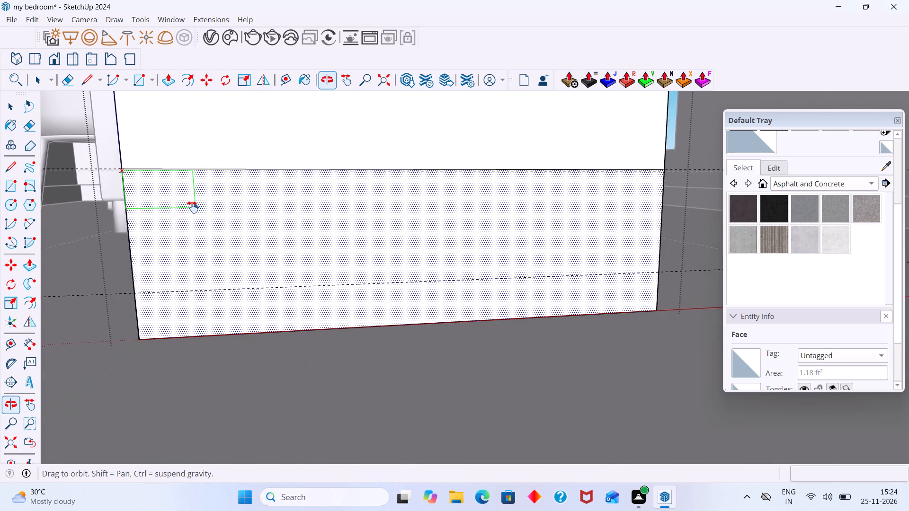
{"action": "middle_click_drag", "start_coordinate": [192, 207], "coordinate": [191, 208]}
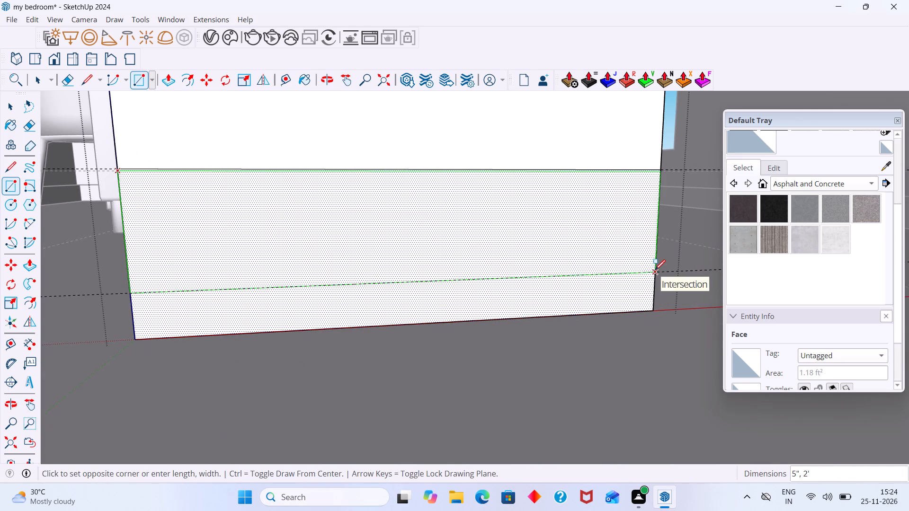
{"action": "left_click", "coordinate": [655, 269]}
{"action": "key", "text": "space"}
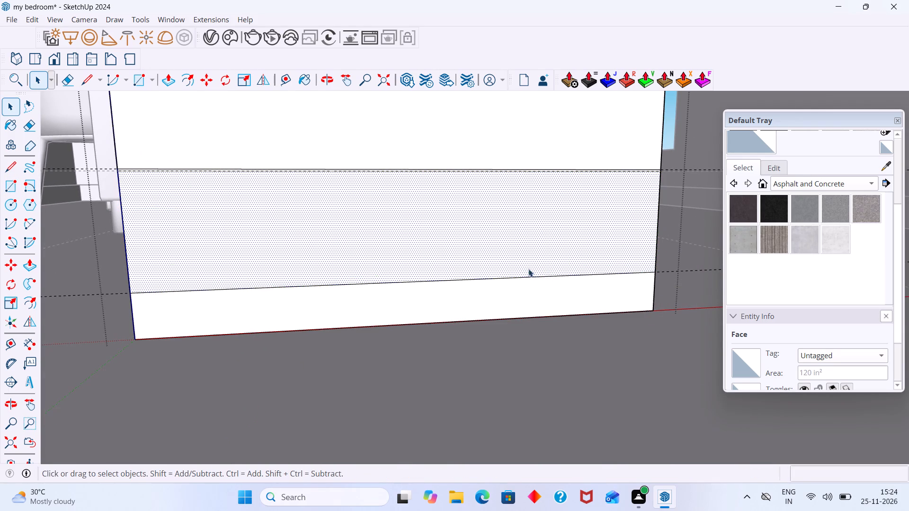
{"action": "scroll", "coordinate": [449, 281], "scroll_direction": "down", "scroll_amount": 2}
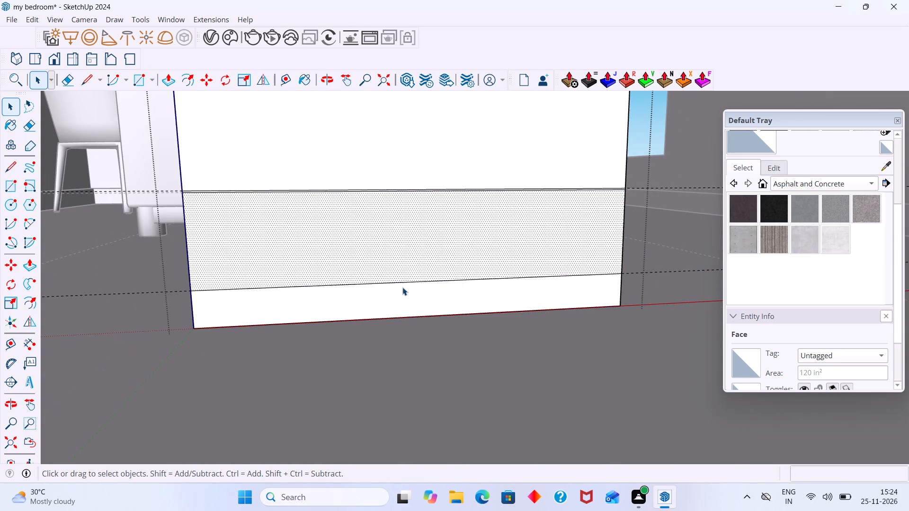
{"action": "scroll", "coordinate": [397, 282], "scroll_direction": "down", "scroll_amount": 9}
{"action": "left_click", "coordinate": [419, 328]}
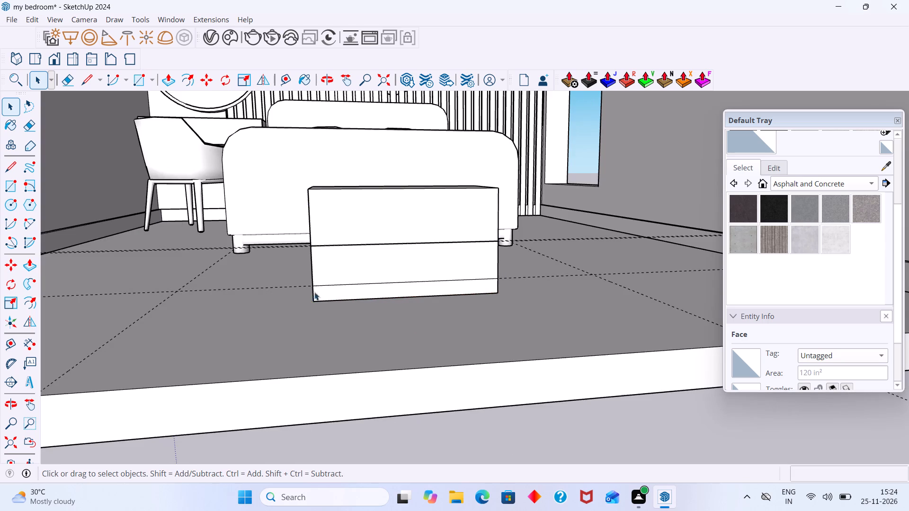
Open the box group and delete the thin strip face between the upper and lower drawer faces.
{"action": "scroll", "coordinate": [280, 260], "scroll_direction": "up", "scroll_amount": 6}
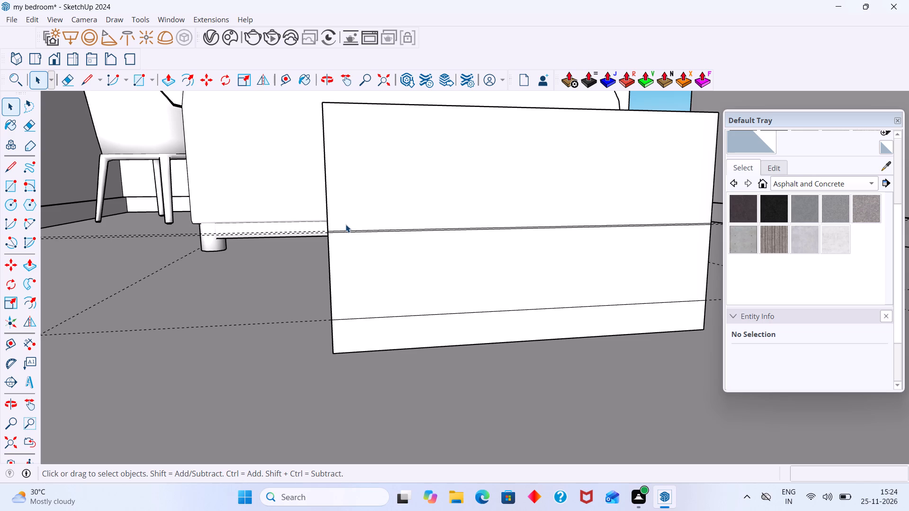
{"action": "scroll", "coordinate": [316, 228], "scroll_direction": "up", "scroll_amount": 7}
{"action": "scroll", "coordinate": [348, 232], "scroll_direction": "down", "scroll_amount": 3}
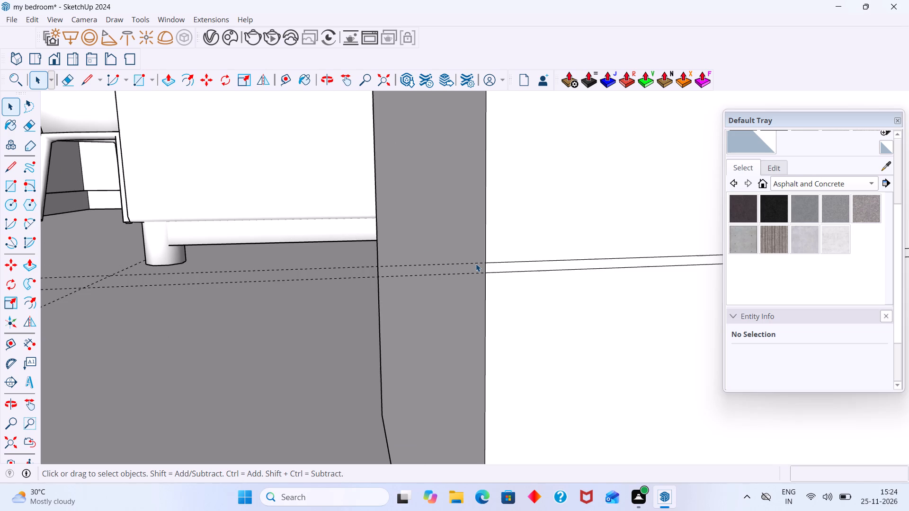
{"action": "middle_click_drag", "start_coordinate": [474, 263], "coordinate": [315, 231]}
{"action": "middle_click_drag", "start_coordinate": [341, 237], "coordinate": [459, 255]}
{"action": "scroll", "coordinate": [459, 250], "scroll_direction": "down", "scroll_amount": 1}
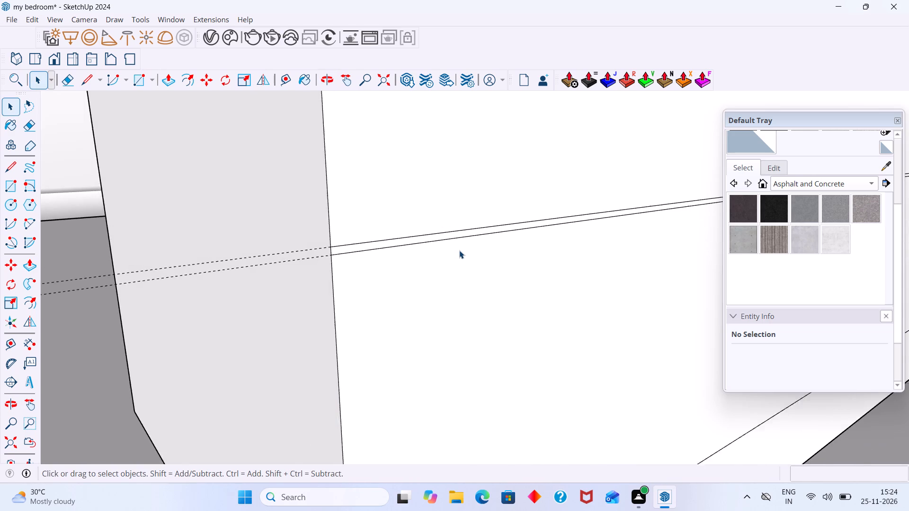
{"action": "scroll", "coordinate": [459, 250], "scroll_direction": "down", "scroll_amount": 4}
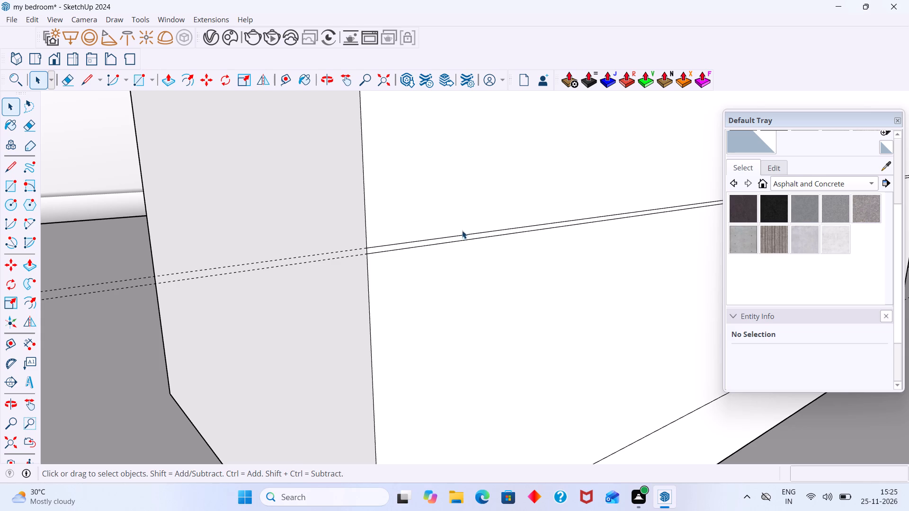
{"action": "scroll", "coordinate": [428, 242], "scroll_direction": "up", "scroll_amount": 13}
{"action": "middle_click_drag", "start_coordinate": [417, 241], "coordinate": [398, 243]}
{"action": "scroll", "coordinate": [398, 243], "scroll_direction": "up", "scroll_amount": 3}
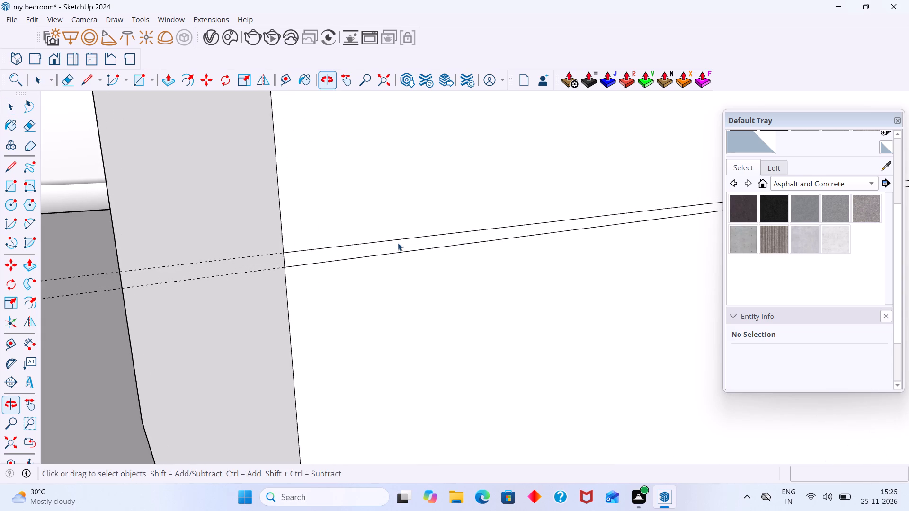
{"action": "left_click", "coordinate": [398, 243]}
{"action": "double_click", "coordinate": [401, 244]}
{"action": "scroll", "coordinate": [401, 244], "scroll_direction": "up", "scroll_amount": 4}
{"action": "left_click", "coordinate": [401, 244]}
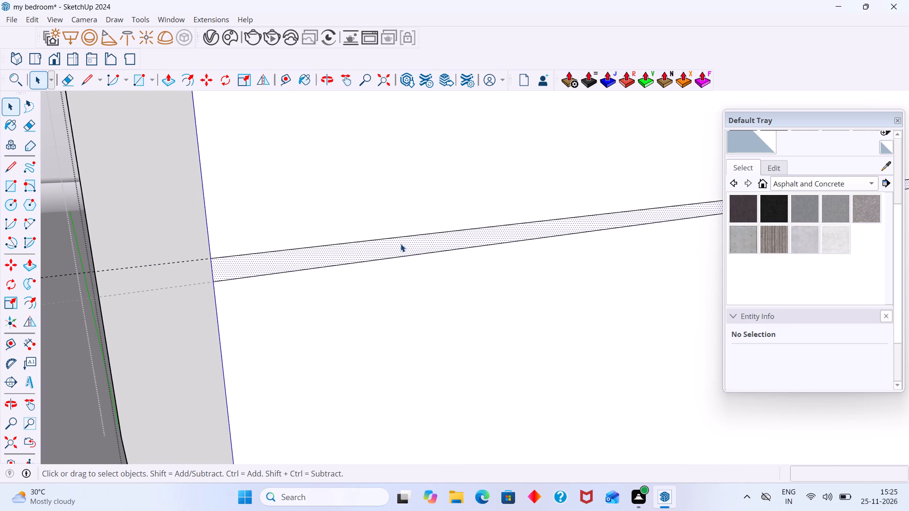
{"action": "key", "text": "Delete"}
Examine the gap opened between the two drawer faces at the box's front corner edge.
{"action": "scroll", "coordinate": [401, 244], "scroll_direction": "down", "scroll_amount": 11}
{"action": "scroll", "coordinate": [394, 248], "scroll_direction": "up", "scroll_amount": 7}
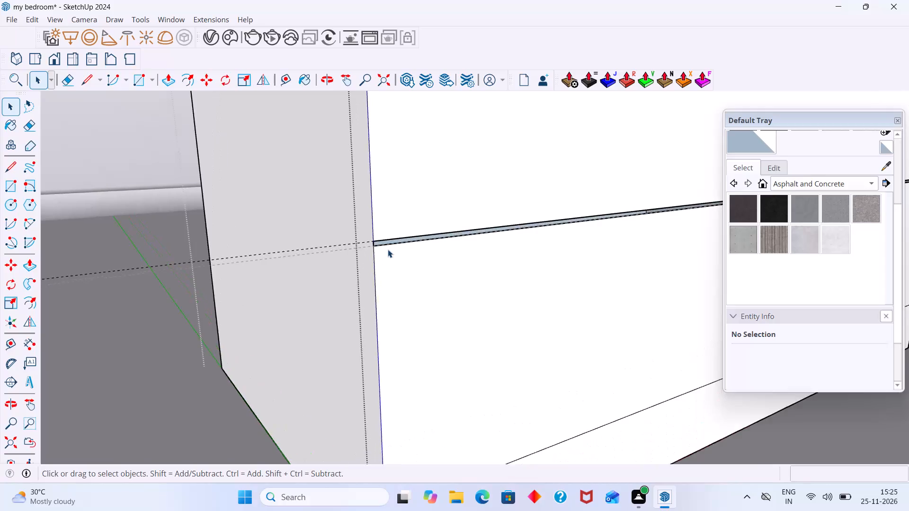
{"action": "scroll", "coordinate": [388, 249], "scroll_direction": "up", "scroll_amount": 12}
{"action": "middle_click_drag", "start_coordinate": [338, 232], "coordinate": [437, 212]}
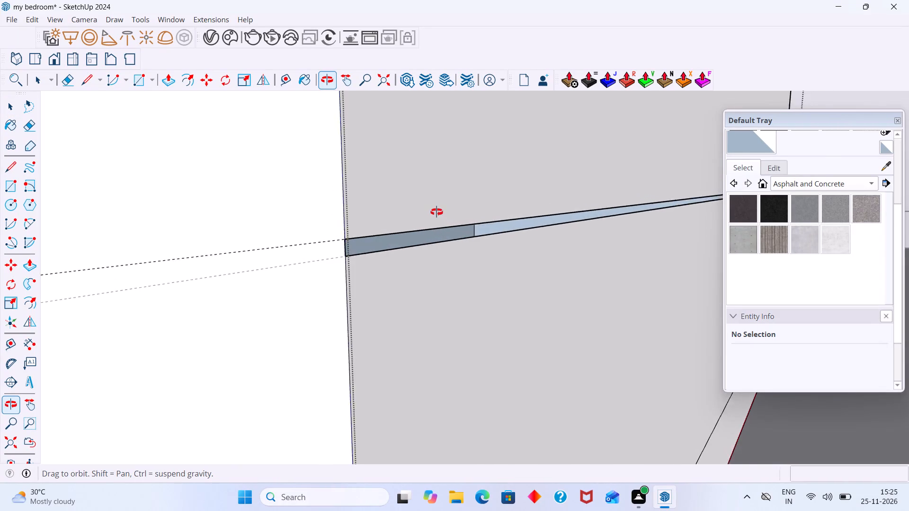
{"action": "middle_click_drag", "start_coordinate": [437, 212], "coordinate": [372, 219]}
{"action": "scroll", "coordinate": [348, 245], "scroll_direction": "up", "scroll_amount": 4}
{"action": "scroll", "coordinate": [346, 245], "scroll_direction": "down", "scroll_amount": 4}
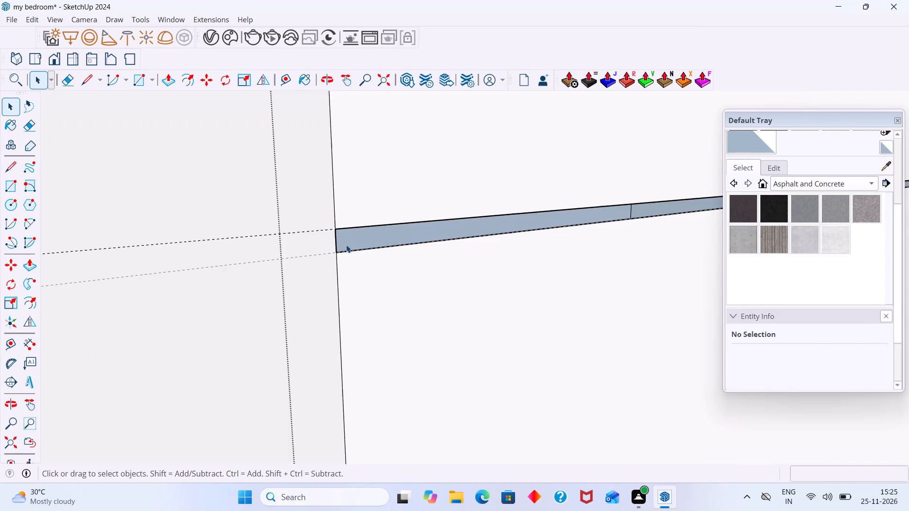
{"action": "scroll", "coordinate": [356, 245], "scroll_direction": "down", "scroll_amount": 7}
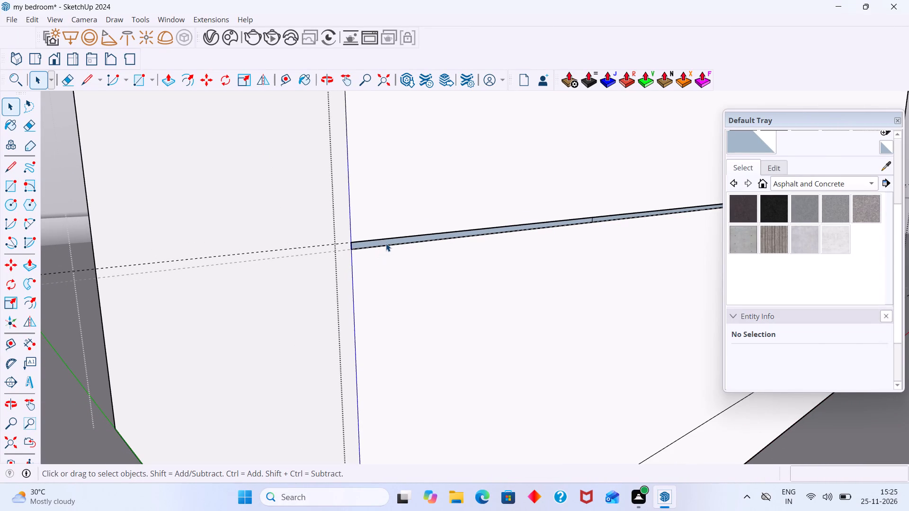
{"action": "scroll", "coordinate": [360, 245], "scroll_direction": "down", "scroll_amount": 6}
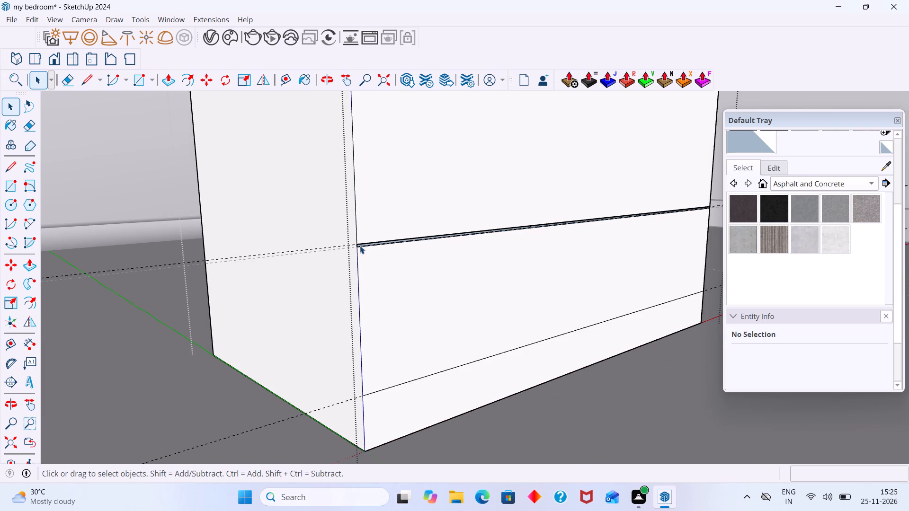
{"action": "scroll", "coordinate": [373, 223], "scroll_direction": "down", "scroll_amount": 3}
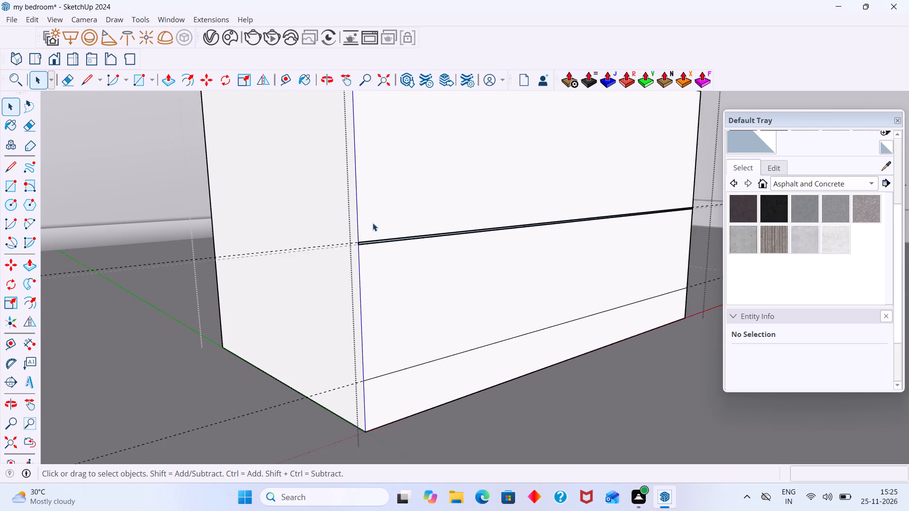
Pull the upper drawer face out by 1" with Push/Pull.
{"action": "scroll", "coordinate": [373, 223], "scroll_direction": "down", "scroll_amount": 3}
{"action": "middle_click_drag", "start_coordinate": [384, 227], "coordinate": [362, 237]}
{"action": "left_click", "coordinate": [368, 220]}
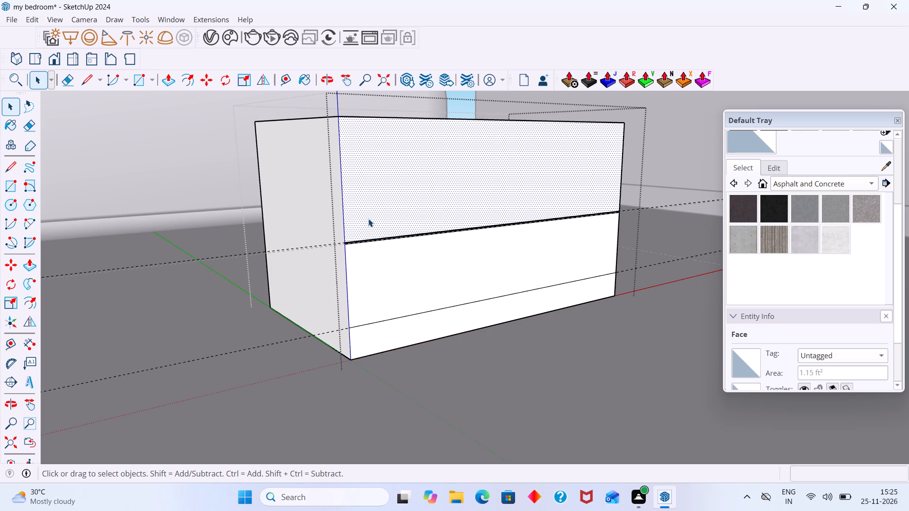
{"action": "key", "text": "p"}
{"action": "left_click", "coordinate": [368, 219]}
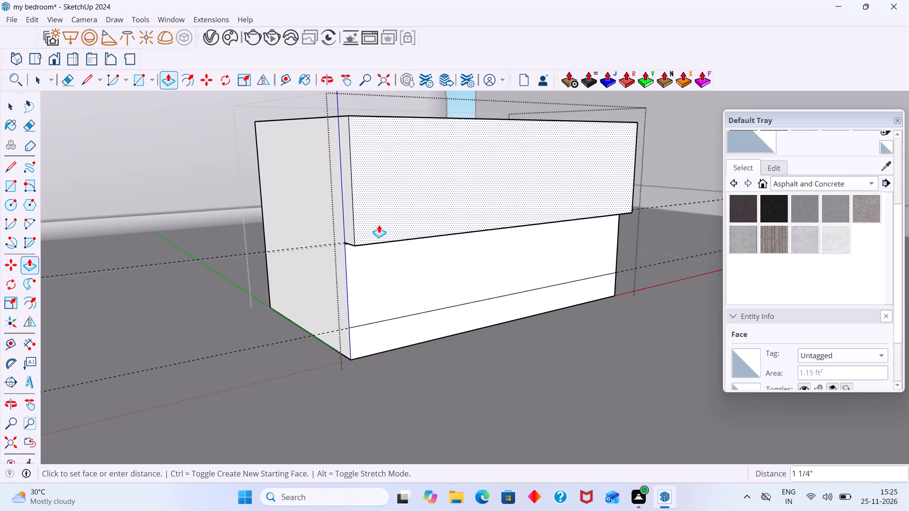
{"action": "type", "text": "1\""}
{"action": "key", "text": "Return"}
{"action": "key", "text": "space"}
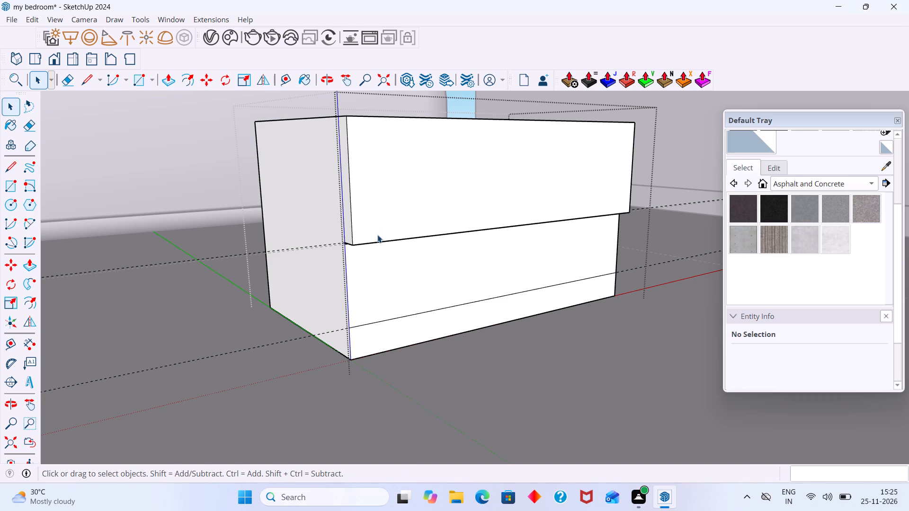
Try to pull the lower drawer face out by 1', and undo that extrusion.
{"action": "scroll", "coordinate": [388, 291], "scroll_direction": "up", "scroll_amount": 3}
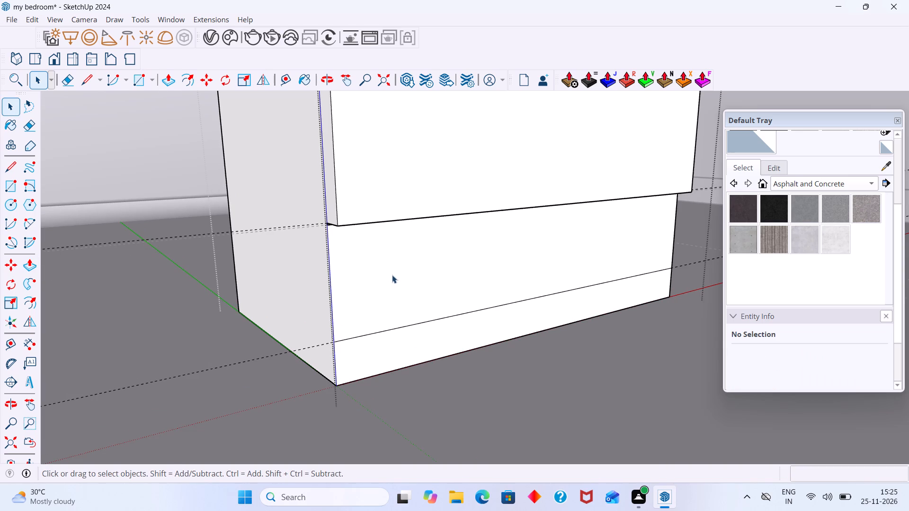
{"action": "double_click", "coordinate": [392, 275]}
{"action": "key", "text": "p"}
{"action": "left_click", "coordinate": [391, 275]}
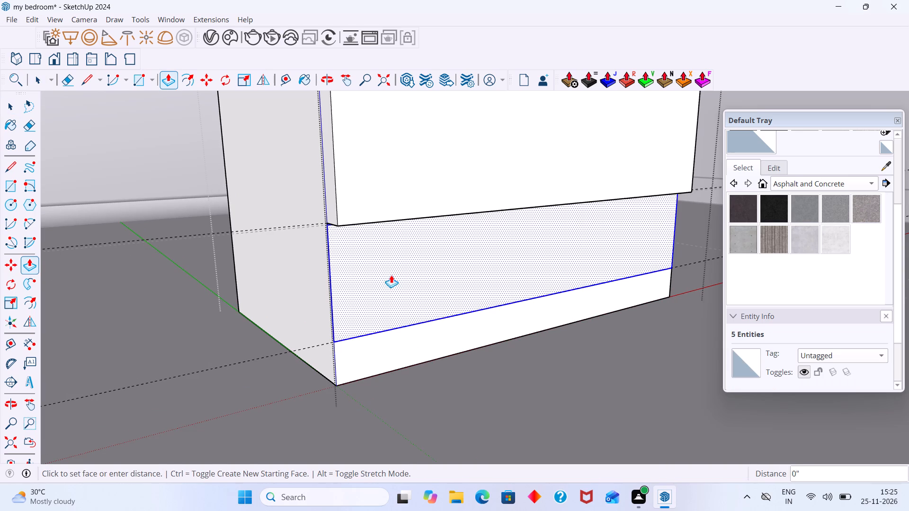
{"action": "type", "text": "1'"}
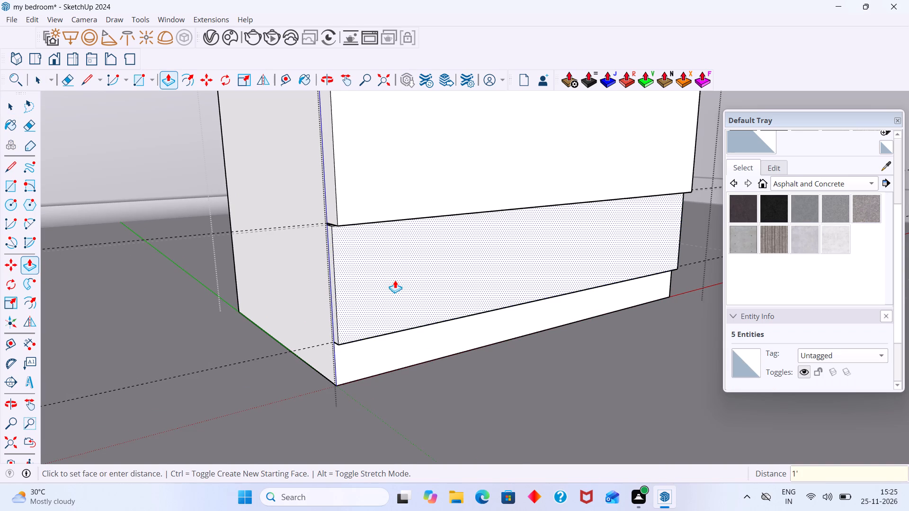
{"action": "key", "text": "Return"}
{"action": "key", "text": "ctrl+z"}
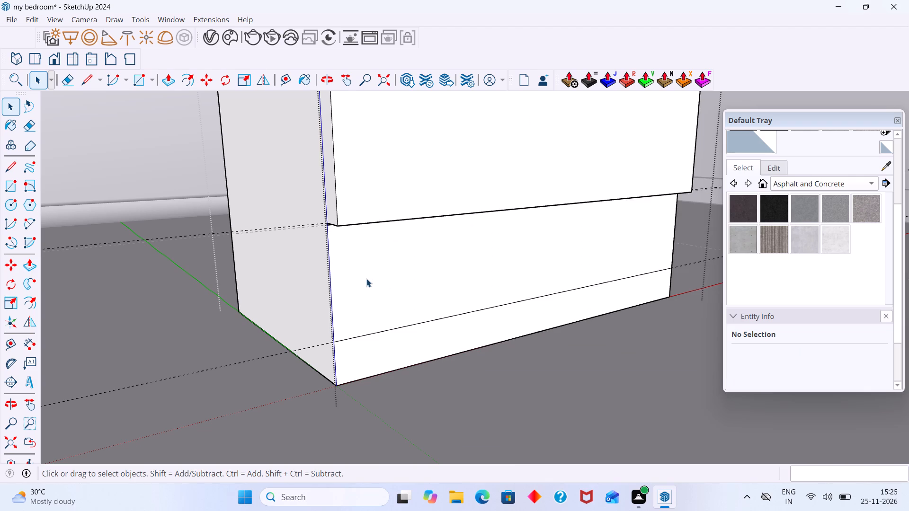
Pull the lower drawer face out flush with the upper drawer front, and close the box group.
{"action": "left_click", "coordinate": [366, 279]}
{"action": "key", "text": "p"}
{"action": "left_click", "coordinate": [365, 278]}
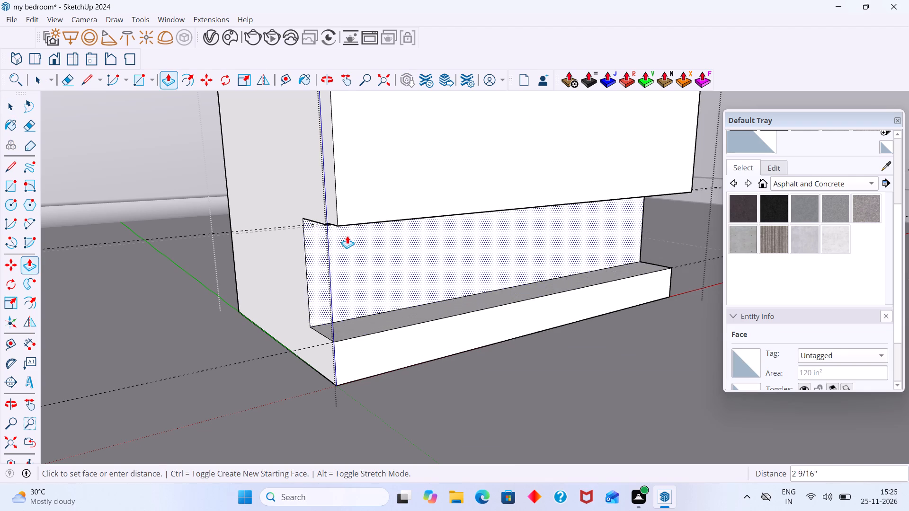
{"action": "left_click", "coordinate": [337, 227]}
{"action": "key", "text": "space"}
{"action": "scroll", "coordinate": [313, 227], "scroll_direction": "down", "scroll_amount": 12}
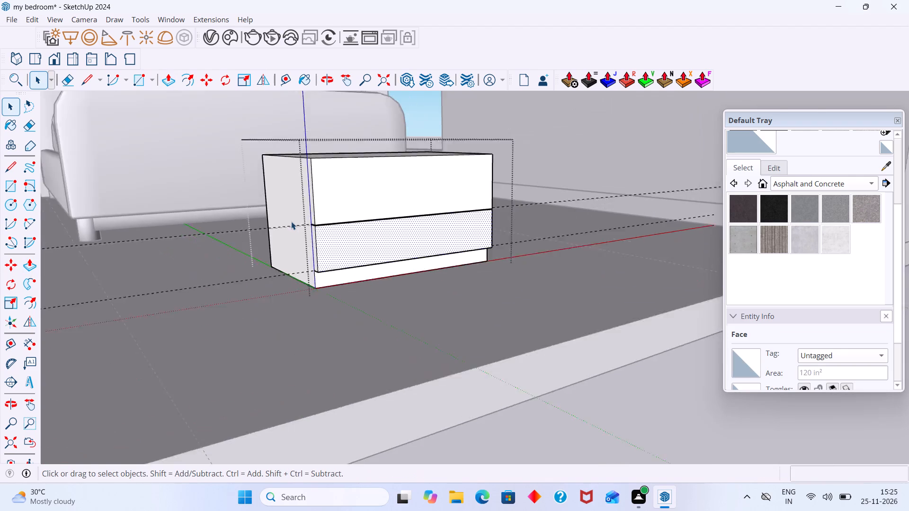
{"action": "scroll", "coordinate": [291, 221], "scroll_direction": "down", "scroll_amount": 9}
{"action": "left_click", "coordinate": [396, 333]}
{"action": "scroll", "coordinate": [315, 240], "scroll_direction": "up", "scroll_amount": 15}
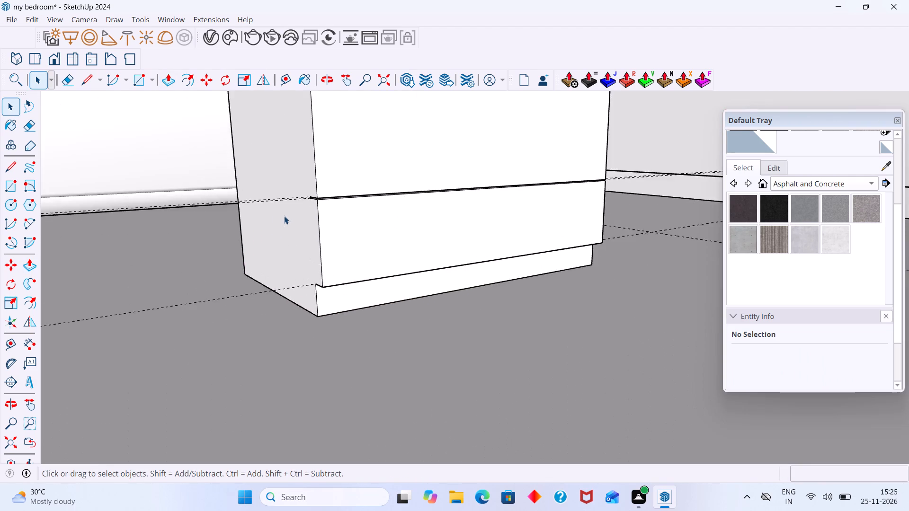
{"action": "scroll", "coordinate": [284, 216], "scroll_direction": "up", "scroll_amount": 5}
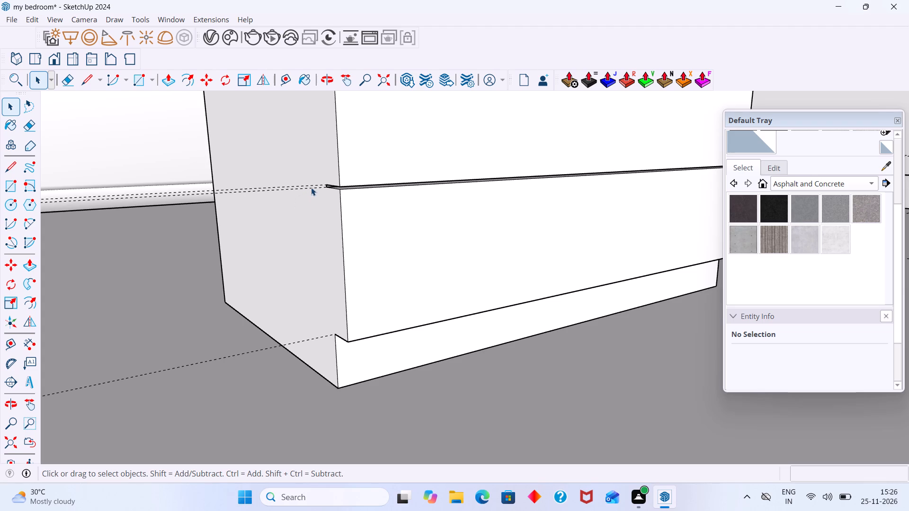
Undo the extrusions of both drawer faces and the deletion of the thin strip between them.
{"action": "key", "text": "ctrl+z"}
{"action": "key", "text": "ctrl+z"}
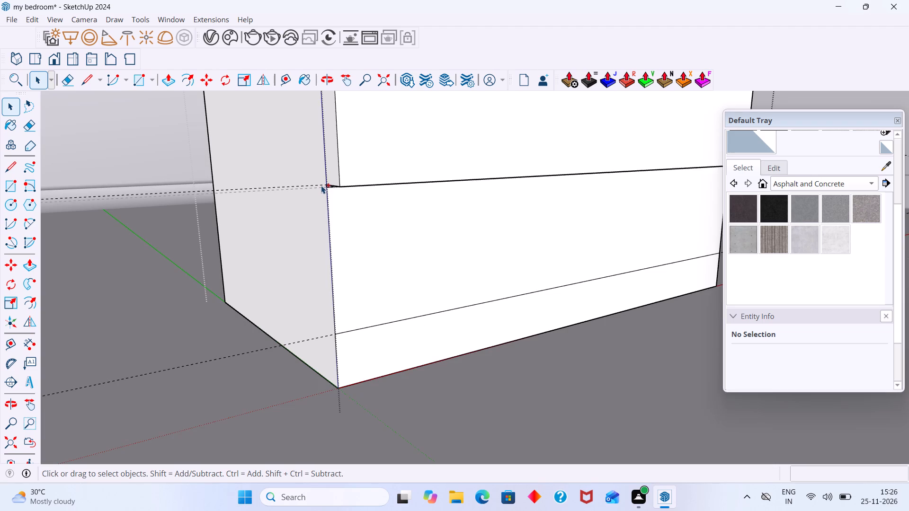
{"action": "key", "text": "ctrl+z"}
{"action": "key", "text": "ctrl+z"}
Delete the thin strip face between the upper and lower drawer faces.
{"action": "scroll", "coordinate": [320, 186], "scroll_direction": "down", "scroll_amount": 13}
{"action": "scroll", "coordinate": [330, 195], "scroll_direction": "up", "scroll_amount": 8}
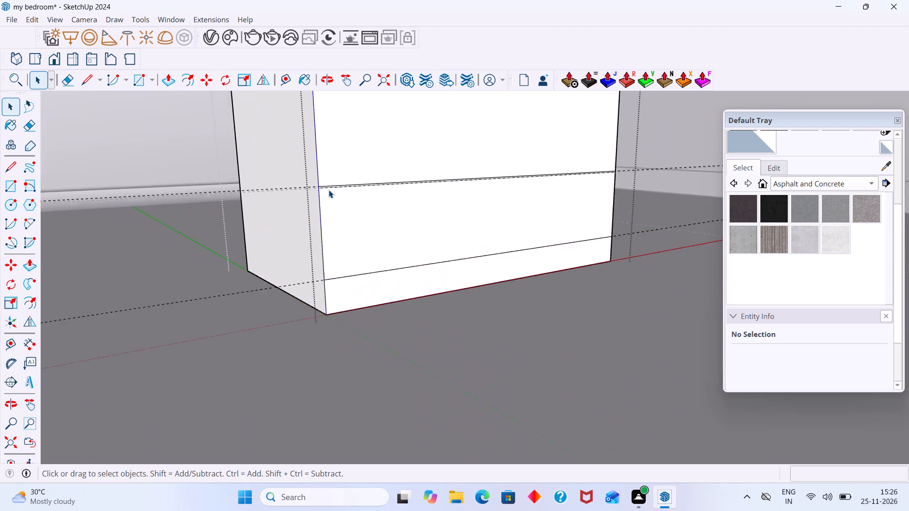
{"action": "scroll", "coordinate": [329, 190], "scroll_direction": "up", "scroll_amount": 9}
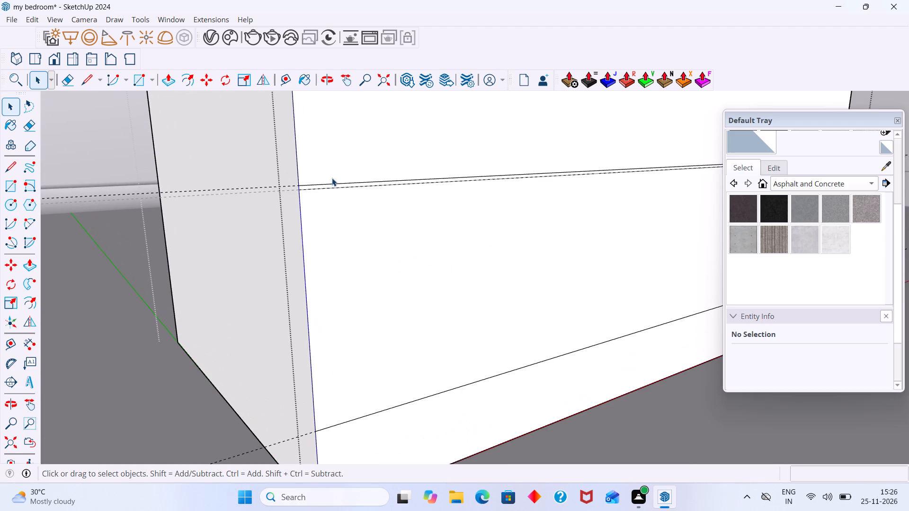
{"action": "scroll", "coordinate": [320, 179], "scroll_direction": "up", "scroll_amount": 13}
{"action": "left_click", "coordinate": [297, 190]}
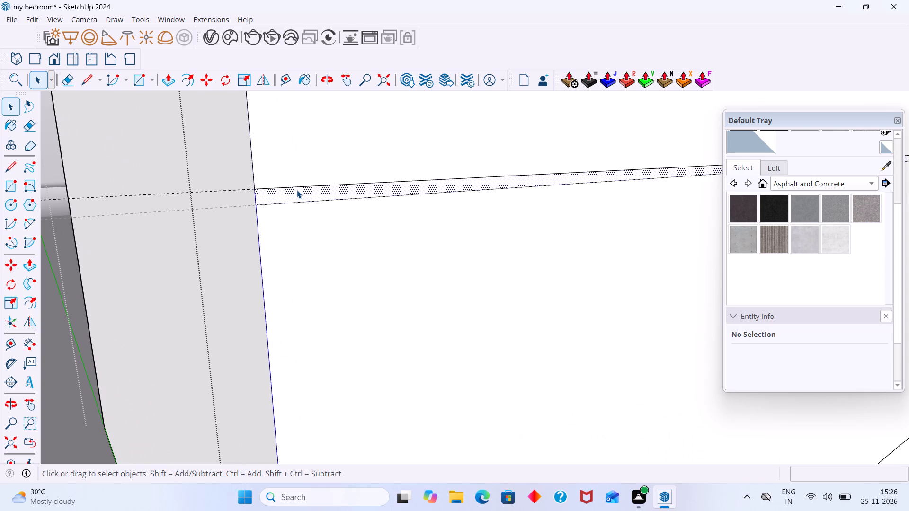
{"action": "key", "text": "Delete"}
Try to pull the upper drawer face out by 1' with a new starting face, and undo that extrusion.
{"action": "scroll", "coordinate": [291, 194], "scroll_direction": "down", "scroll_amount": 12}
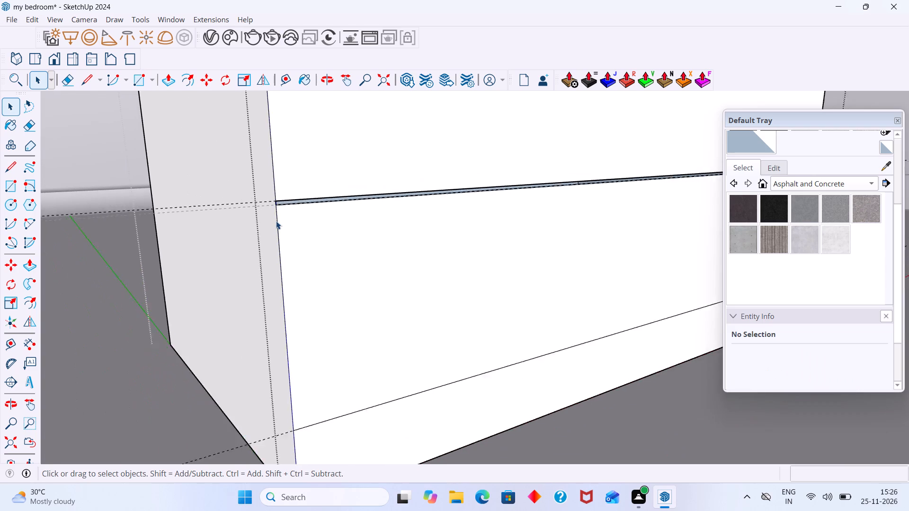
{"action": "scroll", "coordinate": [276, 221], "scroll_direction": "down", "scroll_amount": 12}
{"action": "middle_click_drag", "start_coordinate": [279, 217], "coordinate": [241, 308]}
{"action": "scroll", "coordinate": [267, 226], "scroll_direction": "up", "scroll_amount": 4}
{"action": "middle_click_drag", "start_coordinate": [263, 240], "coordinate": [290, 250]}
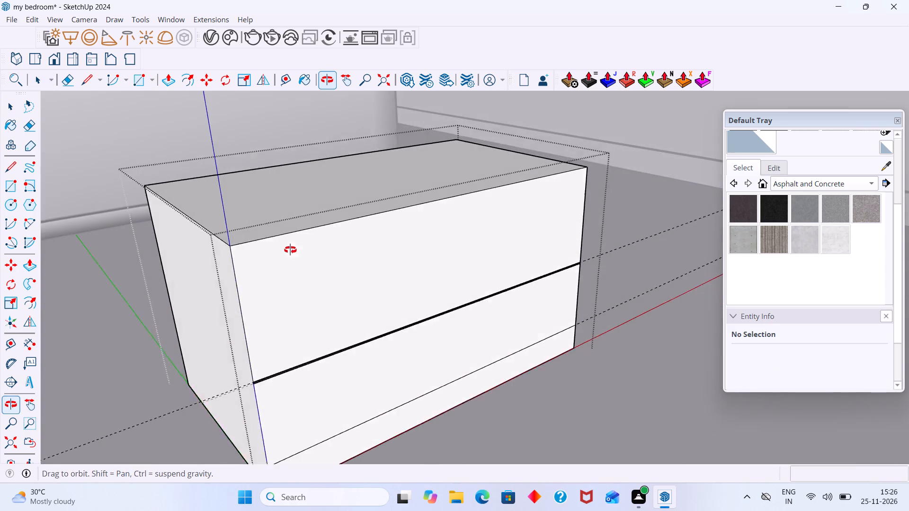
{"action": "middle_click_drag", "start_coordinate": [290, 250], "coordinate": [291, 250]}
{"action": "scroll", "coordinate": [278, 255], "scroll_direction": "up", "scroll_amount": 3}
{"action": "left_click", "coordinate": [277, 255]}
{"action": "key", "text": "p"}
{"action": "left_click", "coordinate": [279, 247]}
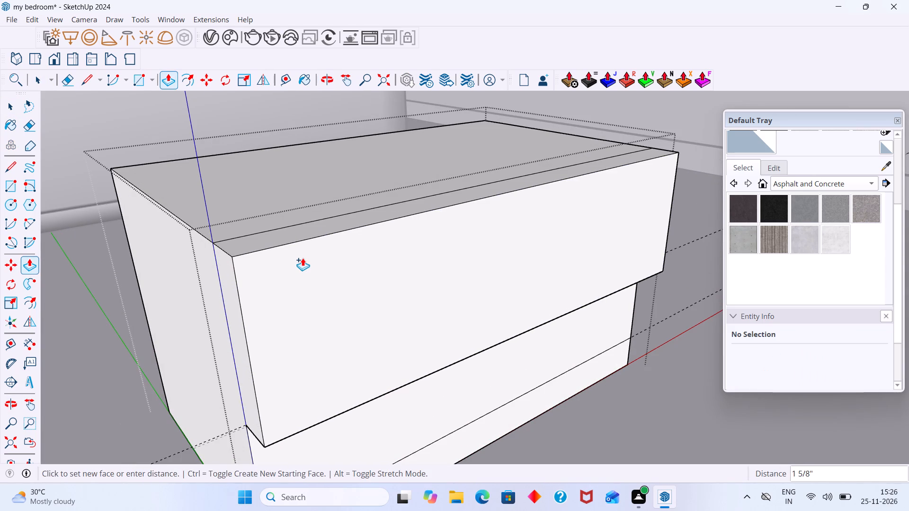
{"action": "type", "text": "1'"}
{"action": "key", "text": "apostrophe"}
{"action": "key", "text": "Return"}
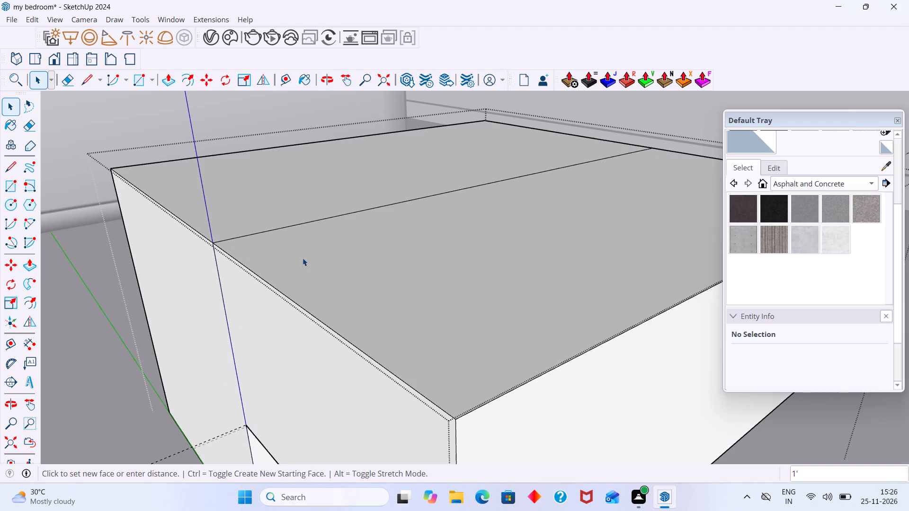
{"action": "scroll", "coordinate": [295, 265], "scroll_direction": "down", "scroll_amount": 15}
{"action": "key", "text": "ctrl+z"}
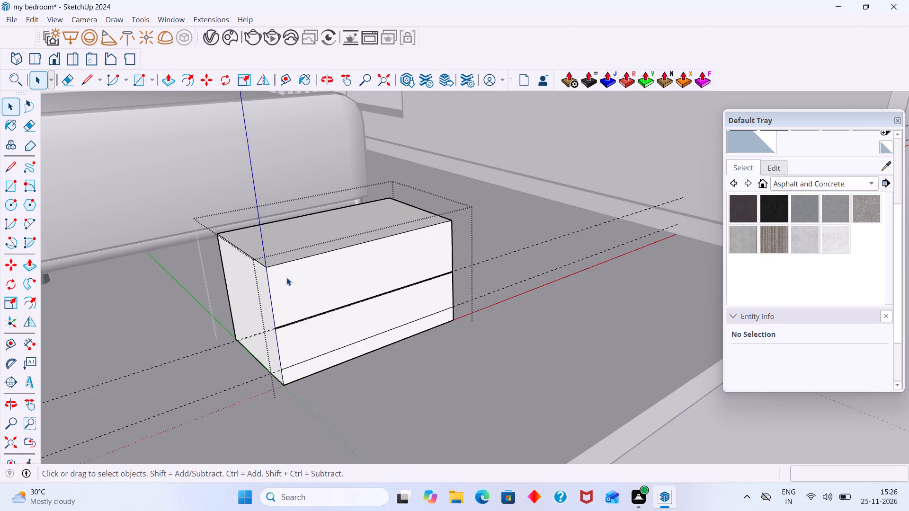
Pull the upper drawer face out by 1" with Push/Pull, creating a new starting face.
{"action": "scroll", "coordinate": [282, 280], "scroll_direction": "up", "scroll_amount": 10}
{"action": "left_click", "coordinate": [272, 275]}
{"action": "key", "text": "p"}
{"action": "left_click", "coordinate": [272, 275]}
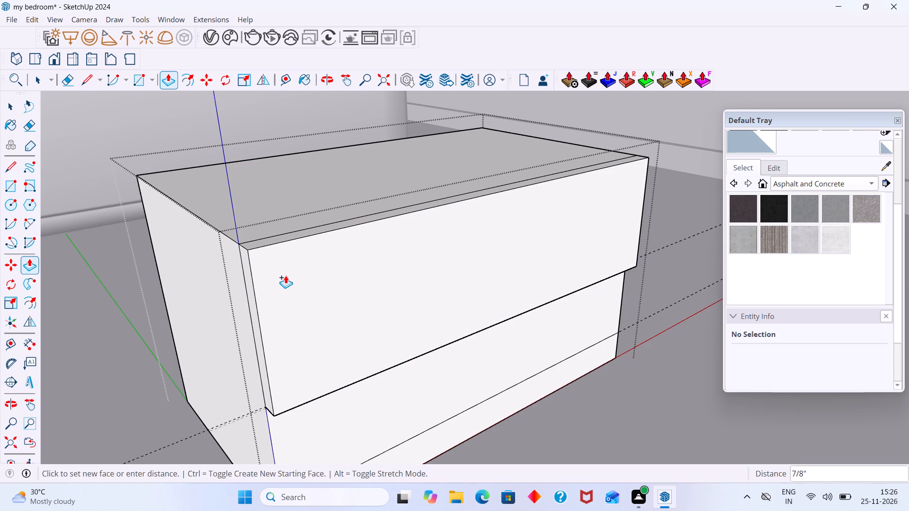
{"action": "type", "text": "1\""}
{"action": "key", "text": "Return"}
{"action": "key", "text": "space"}
{"action": "scroll", "coordinate": [269, 288], "scroll_direction": "down", "scroll_amount": 5}
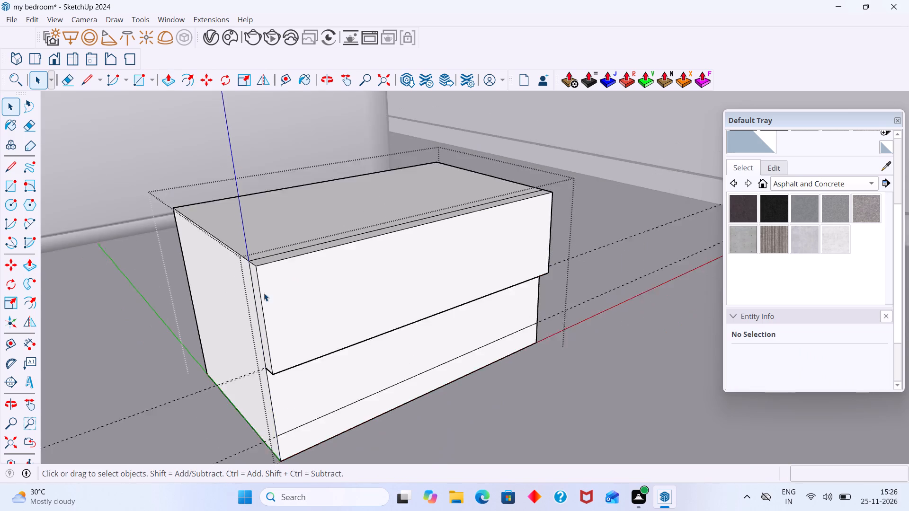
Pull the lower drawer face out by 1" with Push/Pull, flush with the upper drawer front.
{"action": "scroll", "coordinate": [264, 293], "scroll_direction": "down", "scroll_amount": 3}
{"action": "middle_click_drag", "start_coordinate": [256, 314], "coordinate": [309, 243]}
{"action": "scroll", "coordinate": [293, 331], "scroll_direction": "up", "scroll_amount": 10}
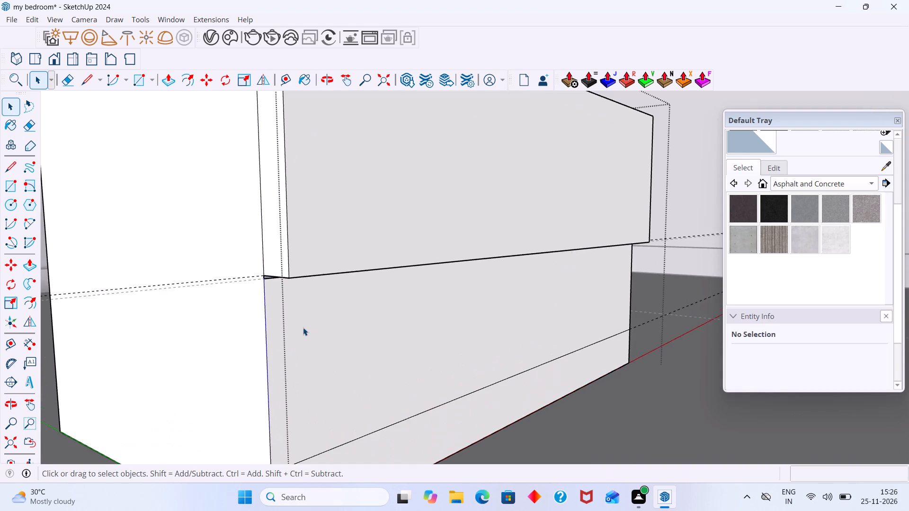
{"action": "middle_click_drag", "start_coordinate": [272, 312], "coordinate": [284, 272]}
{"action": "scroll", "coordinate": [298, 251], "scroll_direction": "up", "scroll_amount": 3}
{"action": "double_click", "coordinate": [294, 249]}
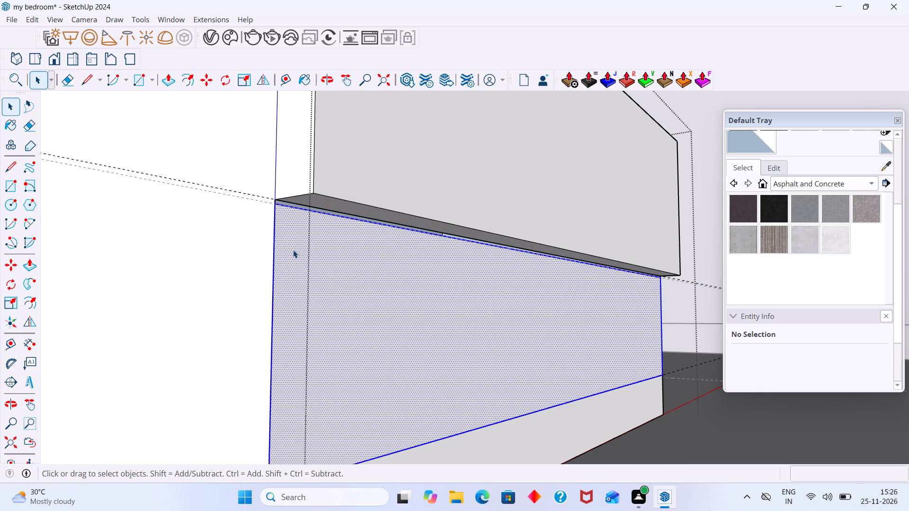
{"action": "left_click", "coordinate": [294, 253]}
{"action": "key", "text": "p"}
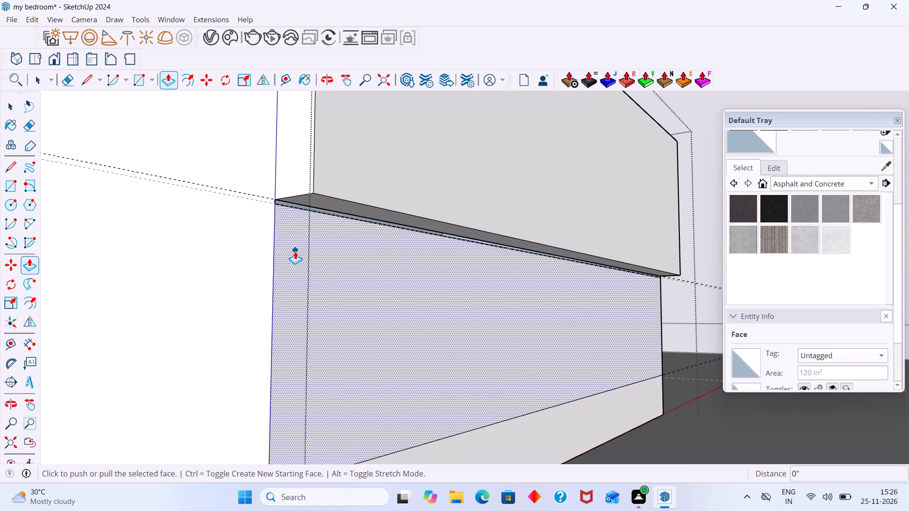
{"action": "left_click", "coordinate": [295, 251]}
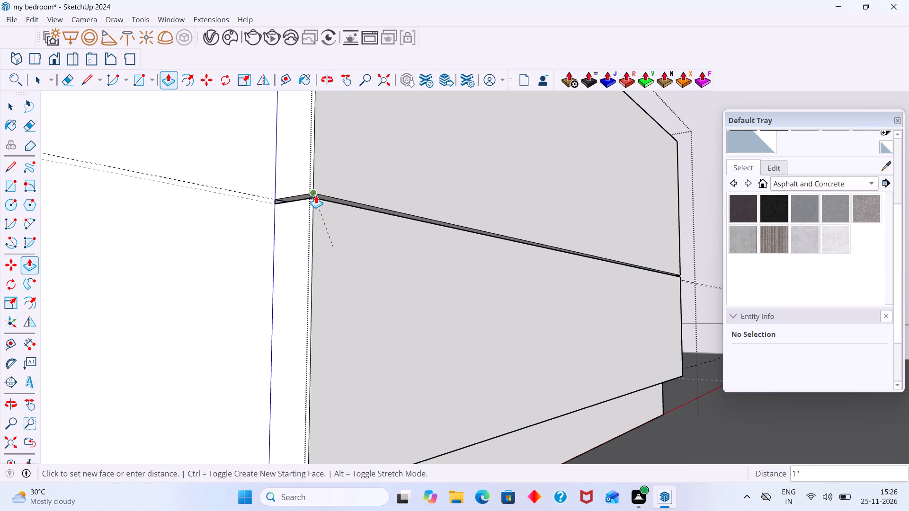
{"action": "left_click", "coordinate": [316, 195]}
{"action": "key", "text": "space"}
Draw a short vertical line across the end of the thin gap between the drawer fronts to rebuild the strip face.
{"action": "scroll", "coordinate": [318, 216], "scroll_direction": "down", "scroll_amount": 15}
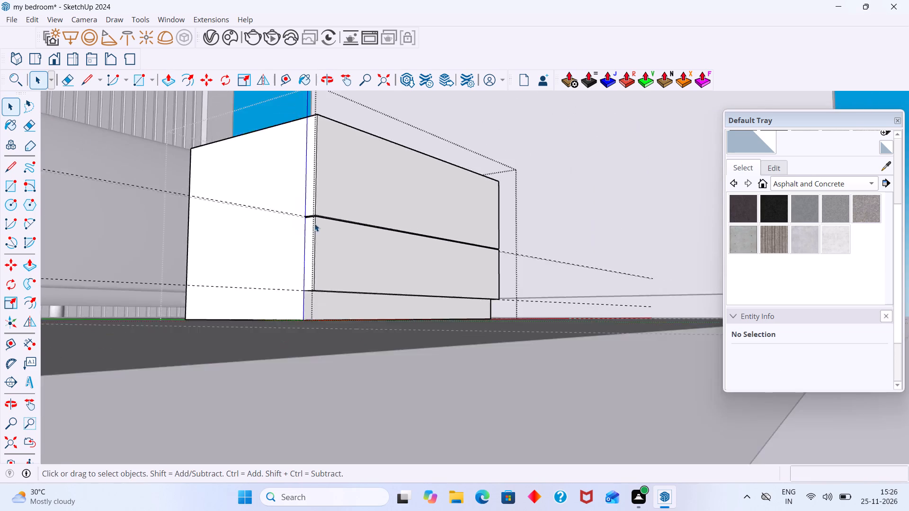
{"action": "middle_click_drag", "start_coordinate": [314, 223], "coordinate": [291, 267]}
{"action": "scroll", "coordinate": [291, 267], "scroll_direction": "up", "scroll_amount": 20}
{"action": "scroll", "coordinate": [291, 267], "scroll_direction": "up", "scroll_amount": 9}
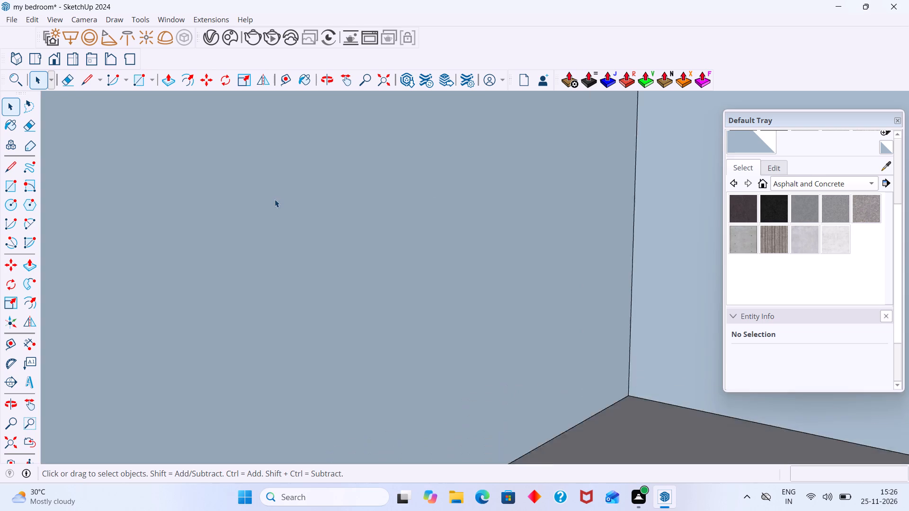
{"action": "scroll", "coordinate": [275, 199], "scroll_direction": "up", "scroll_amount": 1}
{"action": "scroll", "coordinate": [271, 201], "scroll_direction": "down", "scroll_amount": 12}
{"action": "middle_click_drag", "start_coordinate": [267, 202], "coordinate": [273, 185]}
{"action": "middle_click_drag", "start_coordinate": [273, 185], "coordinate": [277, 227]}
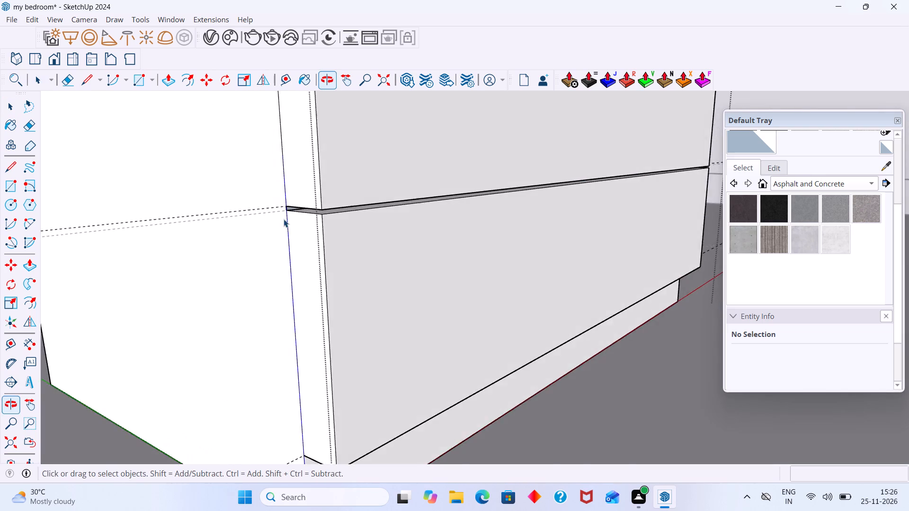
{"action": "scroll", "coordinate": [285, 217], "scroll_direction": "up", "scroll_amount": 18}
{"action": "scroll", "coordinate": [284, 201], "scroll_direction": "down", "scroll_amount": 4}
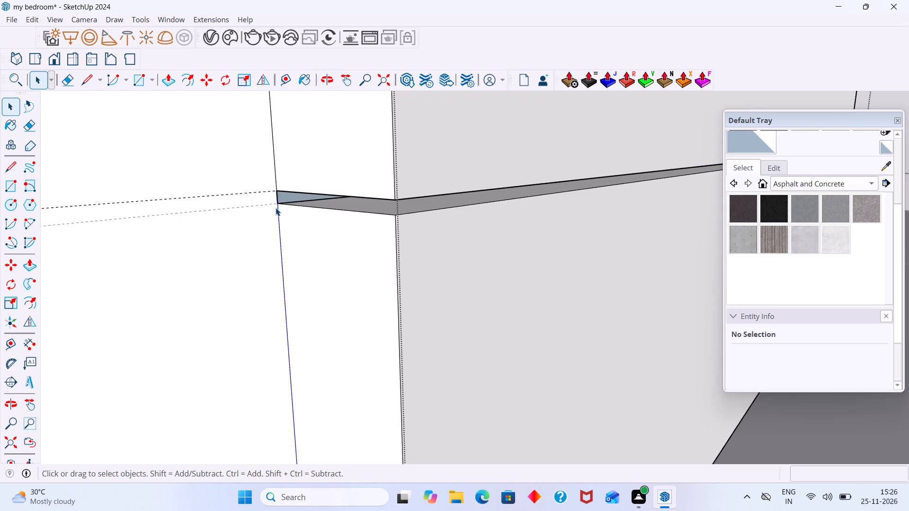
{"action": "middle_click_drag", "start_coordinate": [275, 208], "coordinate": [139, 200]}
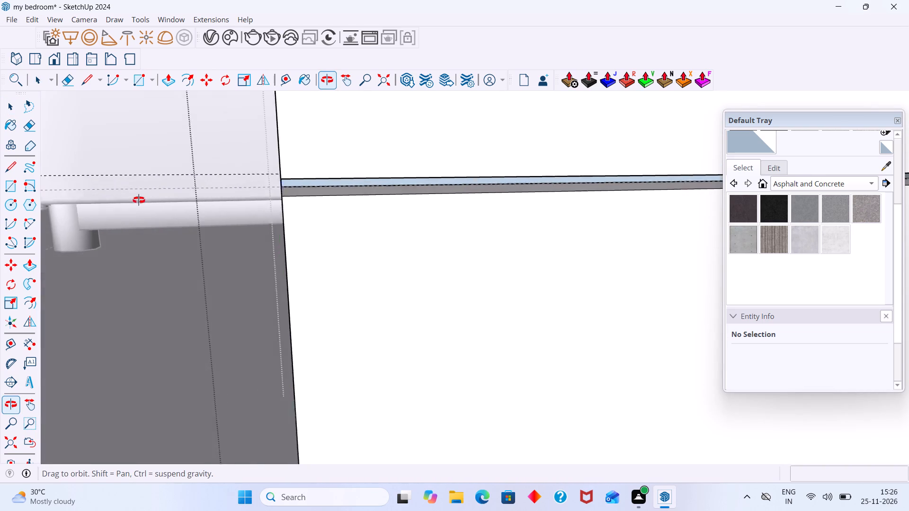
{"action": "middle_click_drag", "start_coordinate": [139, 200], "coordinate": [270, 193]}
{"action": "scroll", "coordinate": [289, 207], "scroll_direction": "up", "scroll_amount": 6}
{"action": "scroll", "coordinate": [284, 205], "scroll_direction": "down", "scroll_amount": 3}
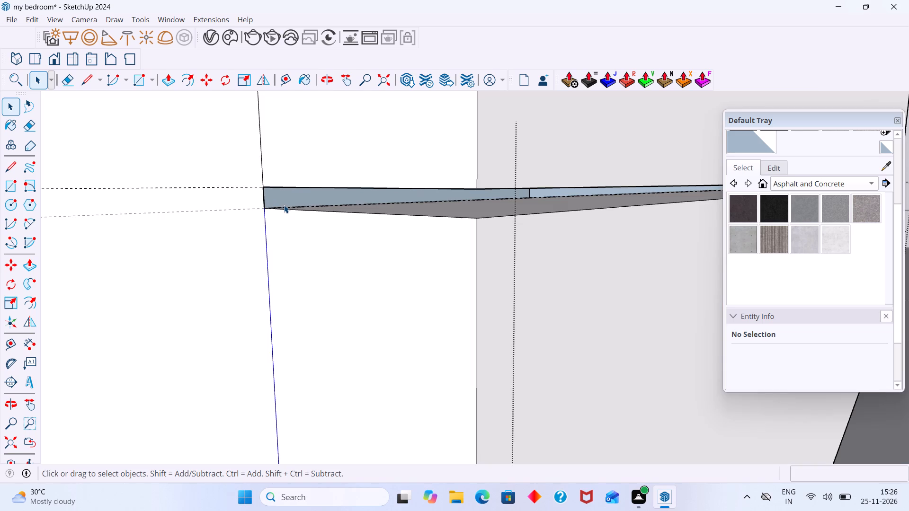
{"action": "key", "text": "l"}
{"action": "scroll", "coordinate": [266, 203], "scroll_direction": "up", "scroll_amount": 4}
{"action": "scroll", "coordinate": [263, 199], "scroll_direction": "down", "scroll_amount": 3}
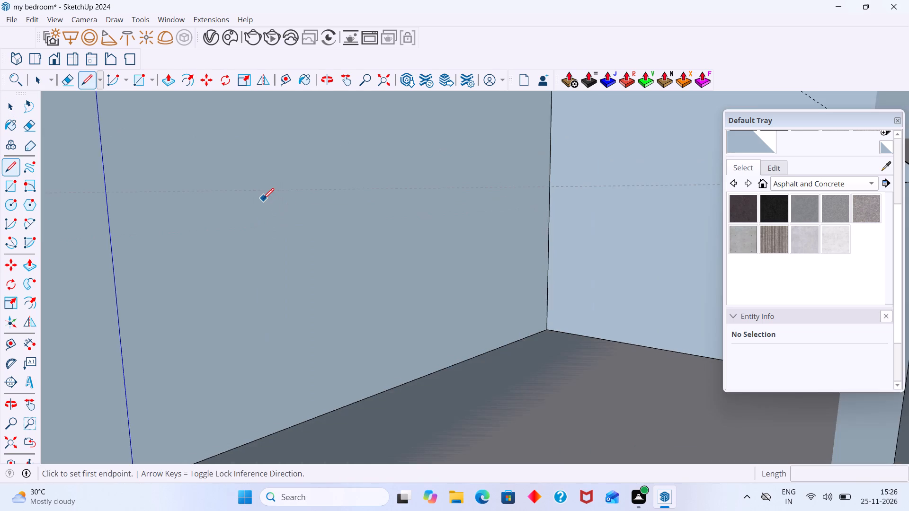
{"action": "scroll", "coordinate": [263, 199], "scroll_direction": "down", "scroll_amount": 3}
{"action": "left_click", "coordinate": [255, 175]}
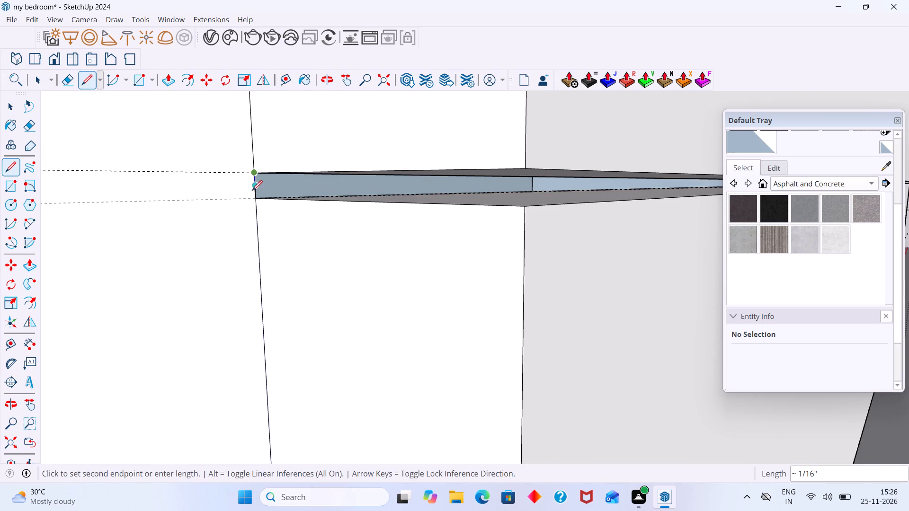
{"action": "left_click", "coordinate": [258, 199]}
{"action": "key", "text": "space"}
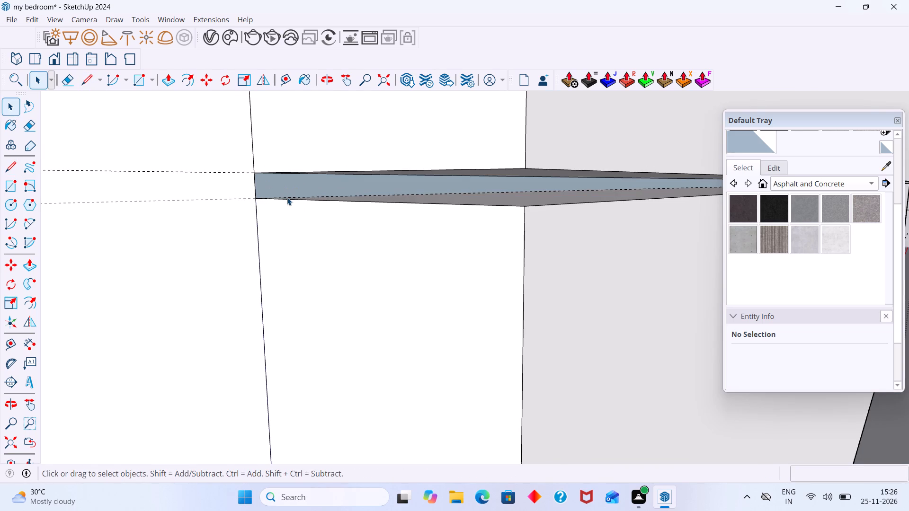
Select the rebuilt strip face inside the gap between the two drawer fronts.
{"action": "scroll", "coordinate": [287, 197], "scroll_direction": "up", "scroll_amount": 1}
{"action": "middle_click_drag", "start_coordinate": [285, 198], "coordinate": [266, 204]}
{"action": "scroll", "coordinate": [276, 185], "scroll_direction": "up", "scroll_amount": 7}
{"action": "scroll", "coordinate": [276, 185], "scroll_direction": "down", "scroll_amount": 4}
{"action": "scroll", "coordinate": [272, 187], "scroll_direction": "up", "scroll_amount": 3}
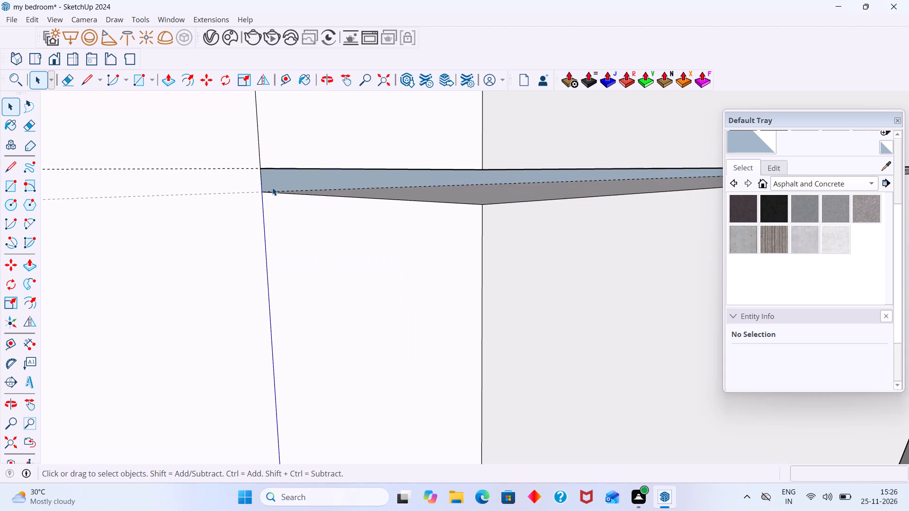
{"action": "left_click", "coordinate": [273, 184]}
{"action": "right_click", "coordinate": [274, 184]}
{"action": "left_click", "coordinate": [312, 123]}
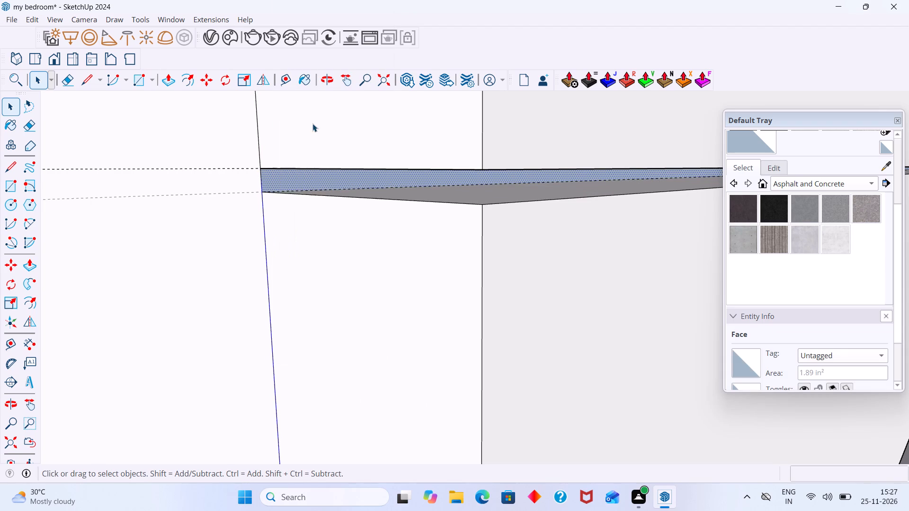
Examine the bedside box with its two drawer fronts from several angles within the bedroom.
{"action": "scroll", "coordinate": [292, 197], "scroll_direction": "down", "scroll_amount": 20}
{"action": "scroll", "coordinate": [292, 197], "scroll_direction": "down", "scroll_amount": 12}
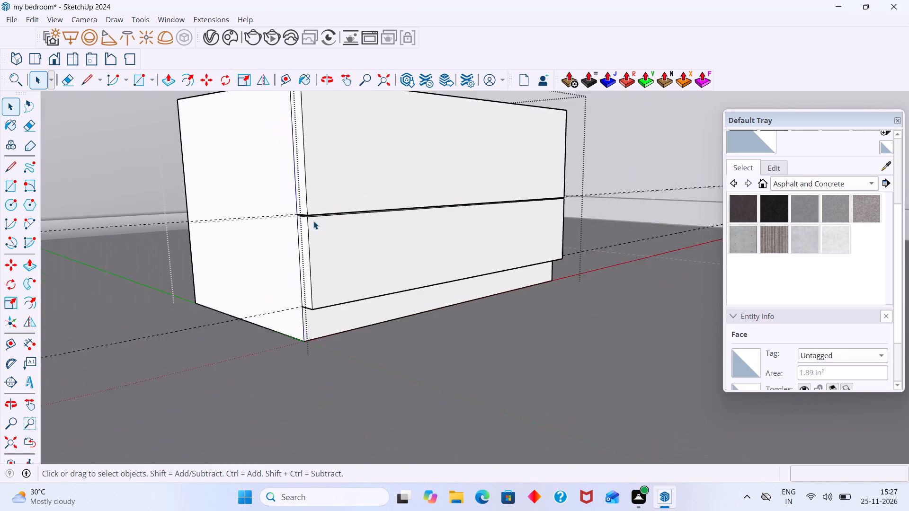
{"action": "scroll", "coordinate": [313, 221], "scroll_direction": "down", "scroll_amount": 5}
{"action": "left_click", "coordinate": [517, 309]}
{"action": "middle_click_drag", "start_coordinate": [433, 255], "coordinate": [131, 276]}
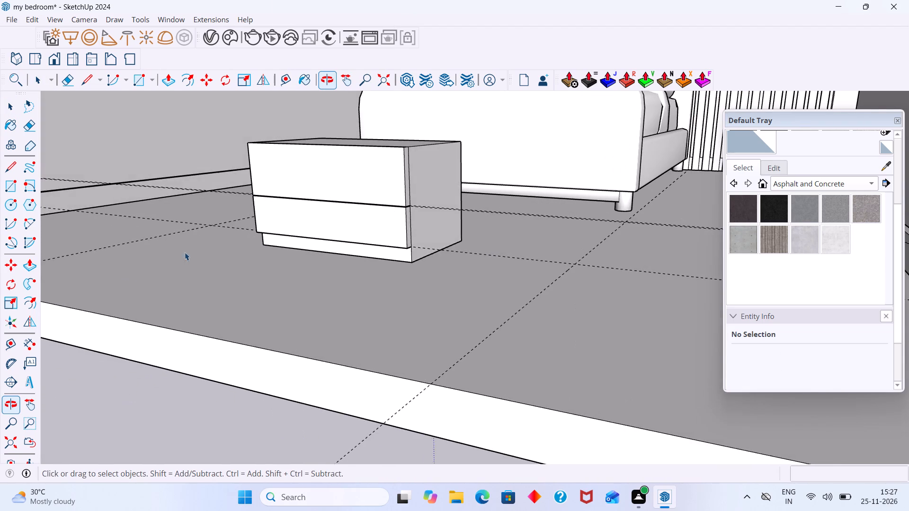
{"action": "scroll", "coordinate": [392, 206], "scroll_direction": "up", "scroll_amount": 2}
{"action": "scroll", "coordinate": [392, 206], "scroll_direction": "down", "scroll_amount": 11}
{"action": "middle_click_drag", "start_coordinate": [394, 256], "coordinate": [423, 268]}
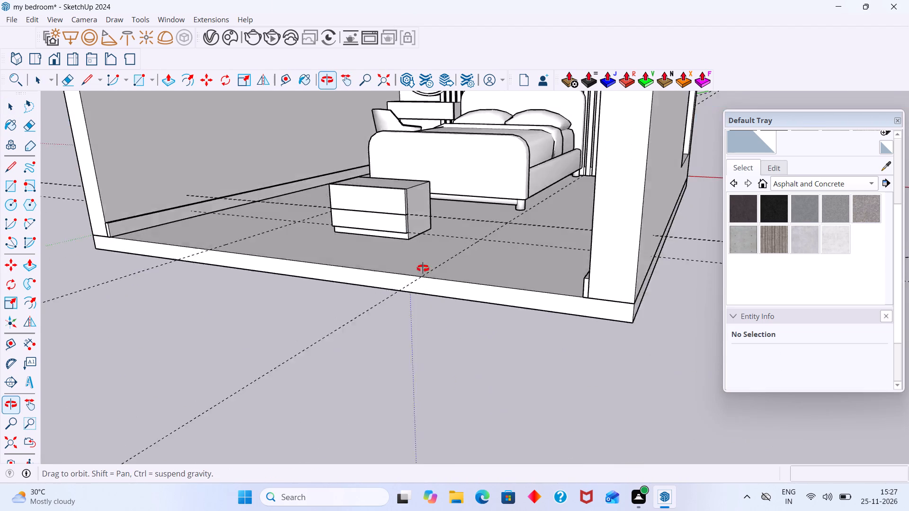
{"action": "middle_click_drag", "start_coordinate": [423, 268], "coordinate": [503, 272]}
{"action": "left_click", "coordinate": [506, 271]}
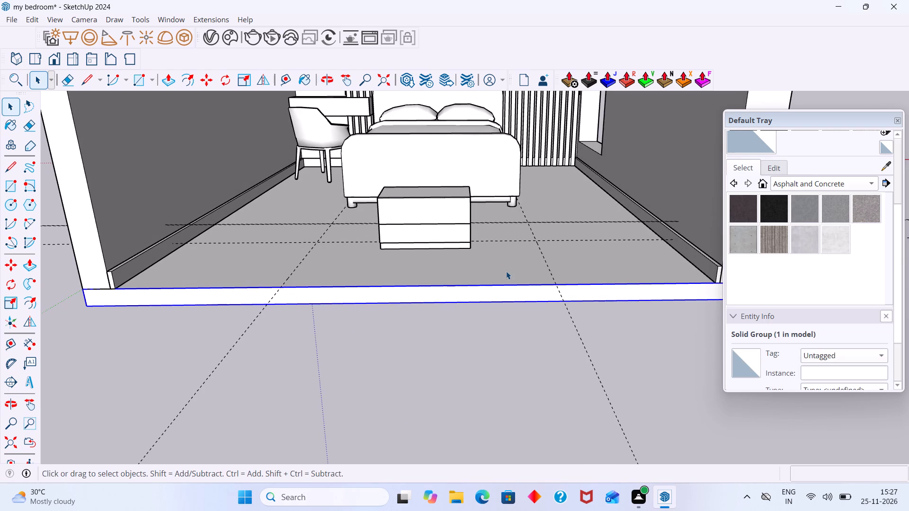
{"action": "scroll", "coordinate": [575, 313], "scroll_direction": "down", "scroll_amount": 7}
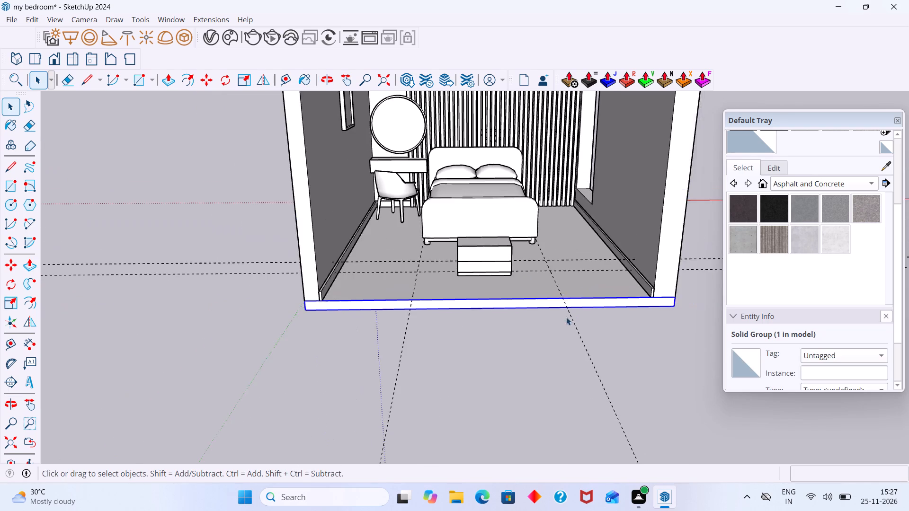
{"action": "scroll", "coordinate": [566, 317], "scroll_direction": "down", "scroll_amount": 4}
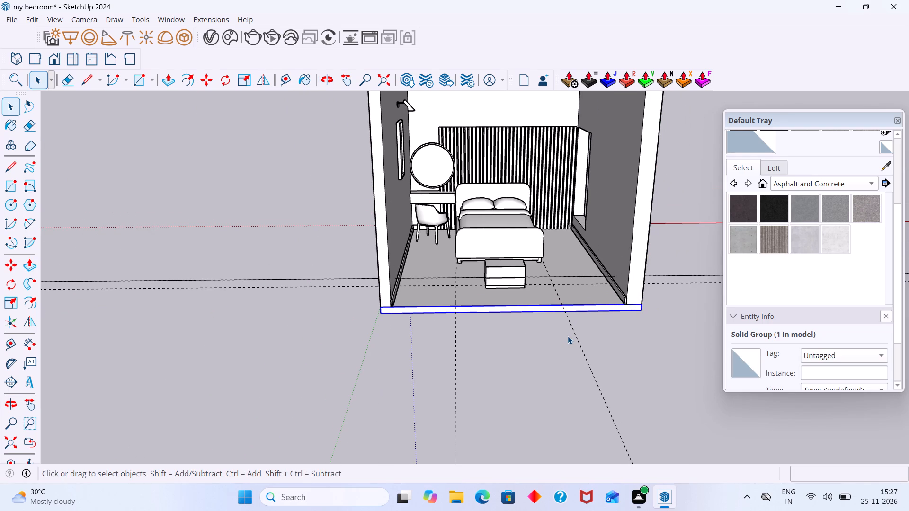
{"action": "scroll", "coordinate": [544, 320], "scroll_direction": "up", "scroll_amount": 2}
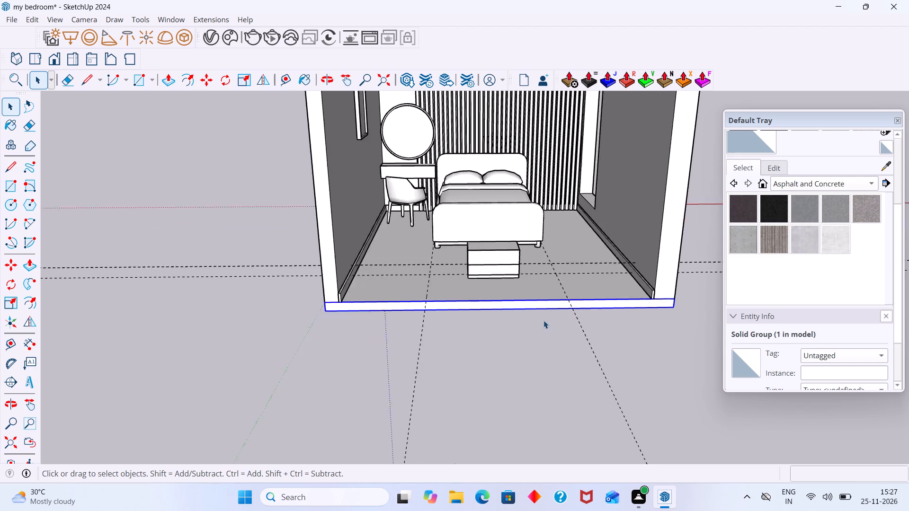
{"action": "scroll", "coordinate": [544, 320], "scroll_direction": "up", "scroll_amount": 9}
{"action": "middle_click_drag", "start_coordinate": [446, 255], "coordinate": [515, 241]}
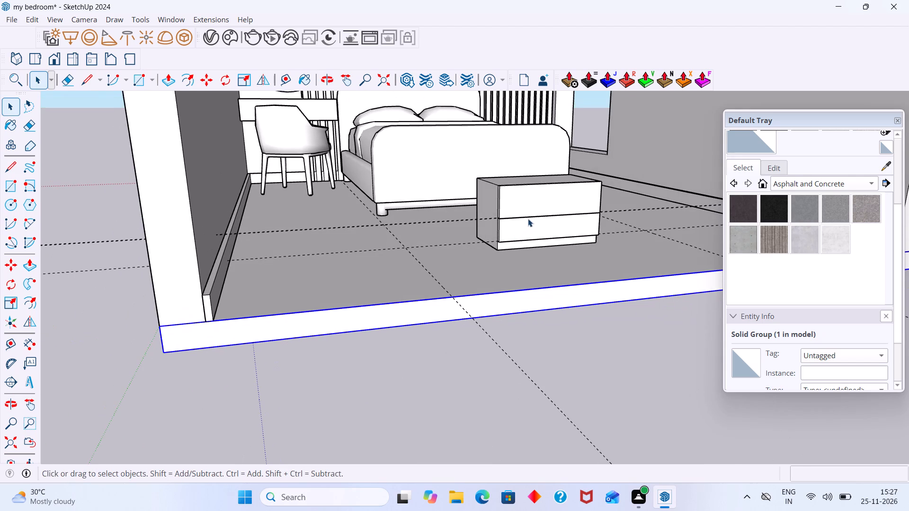
{"action": "scroll", "coordinate": [527, 210], "scroll_direction": "up", "scroll_amount": 15}
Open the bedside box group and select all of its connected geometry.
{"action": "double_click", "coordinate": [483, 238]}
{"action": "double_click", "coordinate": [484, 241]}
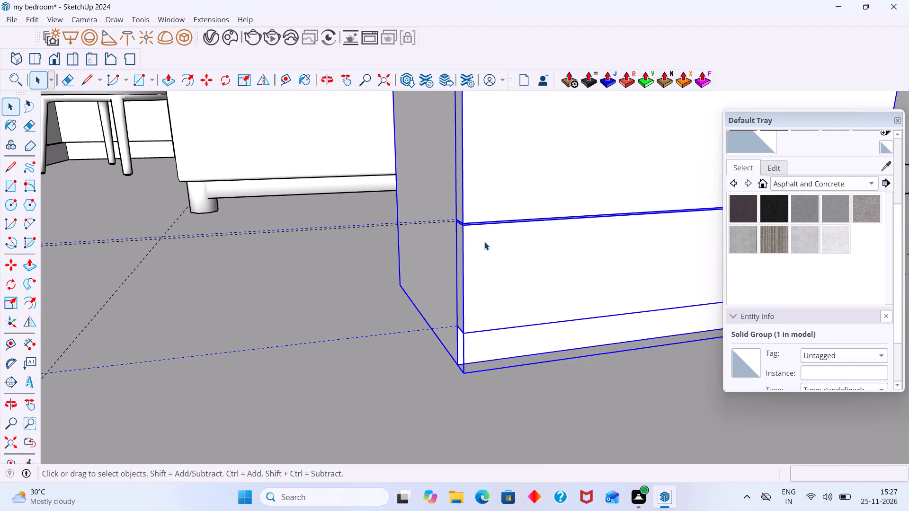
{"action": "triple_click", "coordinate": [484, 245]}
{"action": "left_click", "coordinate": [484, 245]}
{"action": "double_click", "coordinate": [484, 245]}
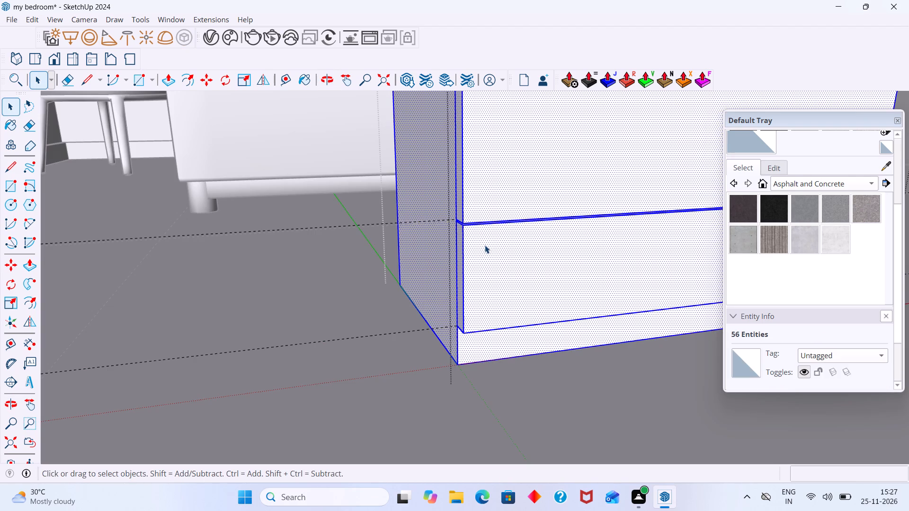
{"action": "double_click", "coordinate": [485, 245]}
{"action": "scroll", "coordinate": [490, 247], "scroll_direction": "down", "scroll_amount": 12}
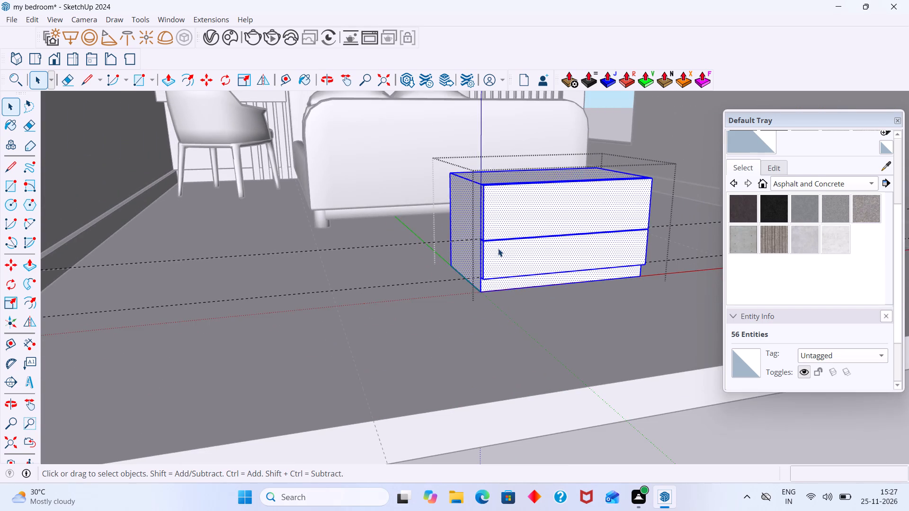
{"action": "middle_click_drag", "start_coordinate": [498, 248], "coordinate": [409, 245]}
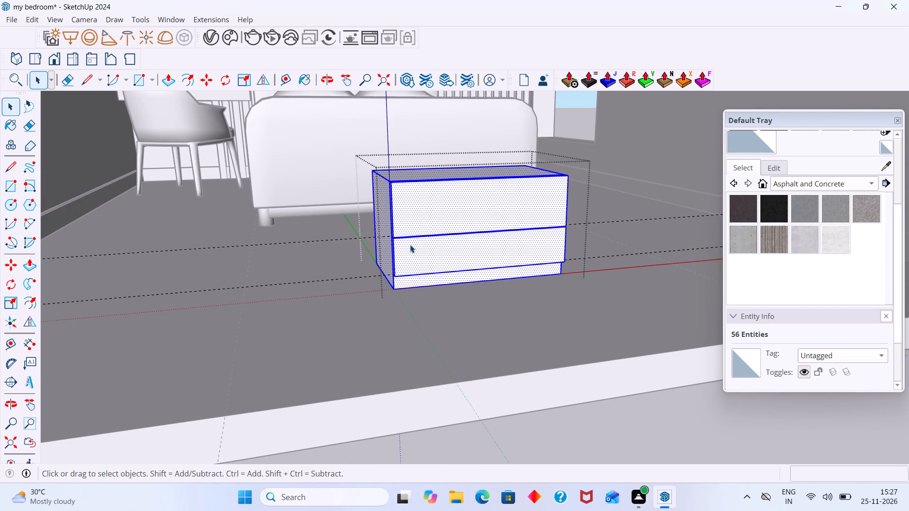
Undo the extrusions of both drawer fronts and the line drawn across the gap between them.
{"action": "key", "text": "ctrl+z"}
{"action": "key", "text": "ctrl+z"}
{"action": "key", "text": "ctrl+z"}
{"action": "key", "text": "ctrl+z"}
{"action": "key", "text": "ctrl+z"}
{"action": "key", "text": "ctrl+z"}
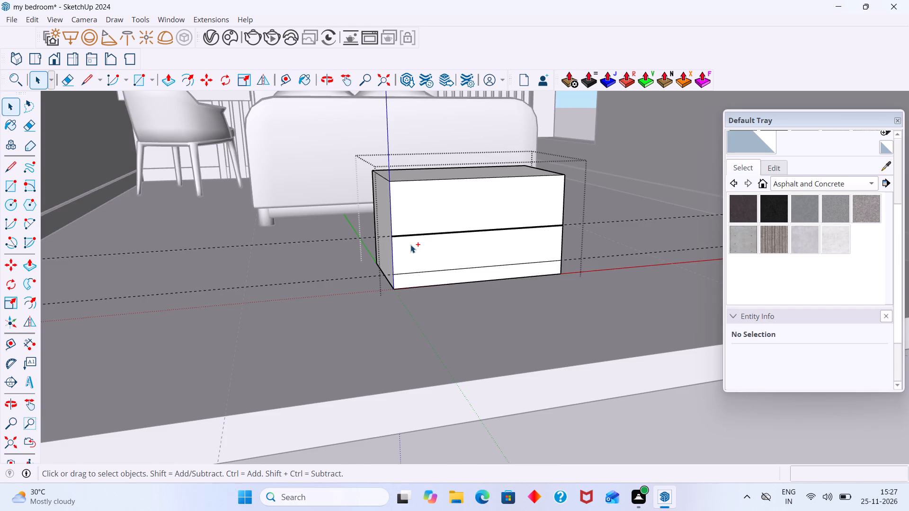
Make the upper drawer face and its bounding edges a group of their own inside the bedside box.
{"action": "scroll", "coordinate": [406, 219], "scroll_direction": "up", "scroll_amount": 8}
{"action": "middle_click_drag", "start_coordinate": [384, 177], "coordinate": [407, 207]}
{"action": "scroll", "coordinate": [410, 196], "scroll_direction": "up", "scroll_amount": 7}
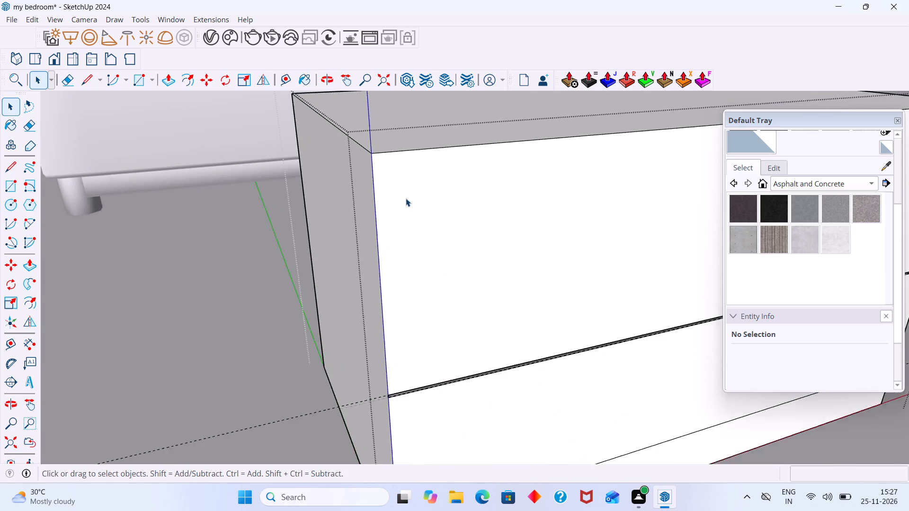
{"action": "scroll", "coordinate": [406, 198], "scroll_direction": "up", "scroll_amount": 6}
{"action": "double_click", "coordinate": [409, 203]}
{"action": "scroll", "coordinate": [412, 203], "scroll_direction": "down", "scroll_amount": 11}
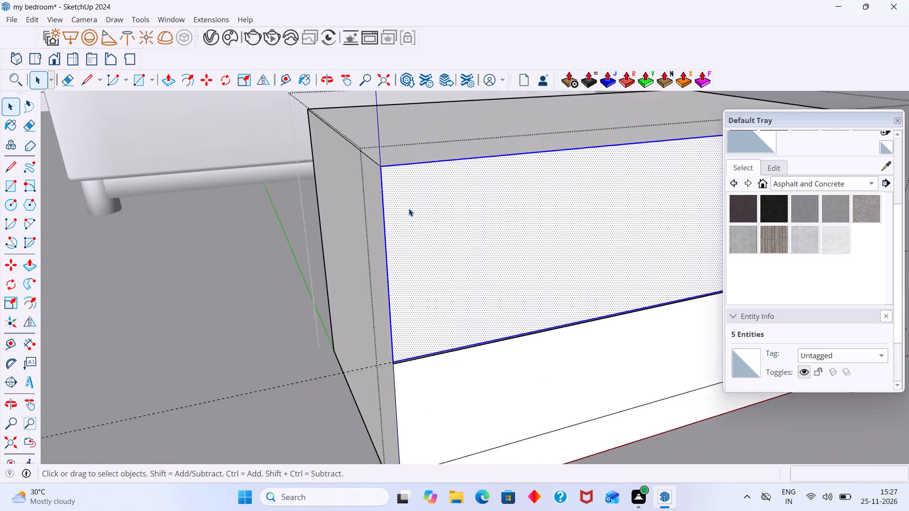
{"action": "scroll", "coordinate": [409, 208], "scroll_direction": "down", "scroll_amount": 2}
{"action": "middle_click_drag", "start_coordinate": [443, 263], "coordinate": [426, 258]}
{"action": "right_click", "coordinate": [423, 254]}
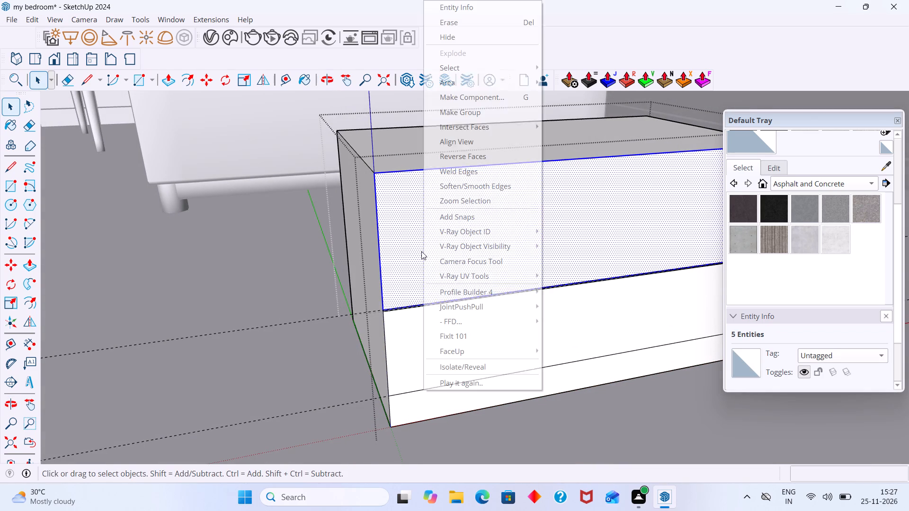
{"action": "left_click", "coordinate": [484, 118]}
Open the upper drawer group and pull its face out by 1" with Push/Pull.
{"action": "scroll", "coordinate": [392, 239], "scroll_direction": "up", "scroll_amount": 1}
{"action": "double_click", "coordinate": [392, 238]}
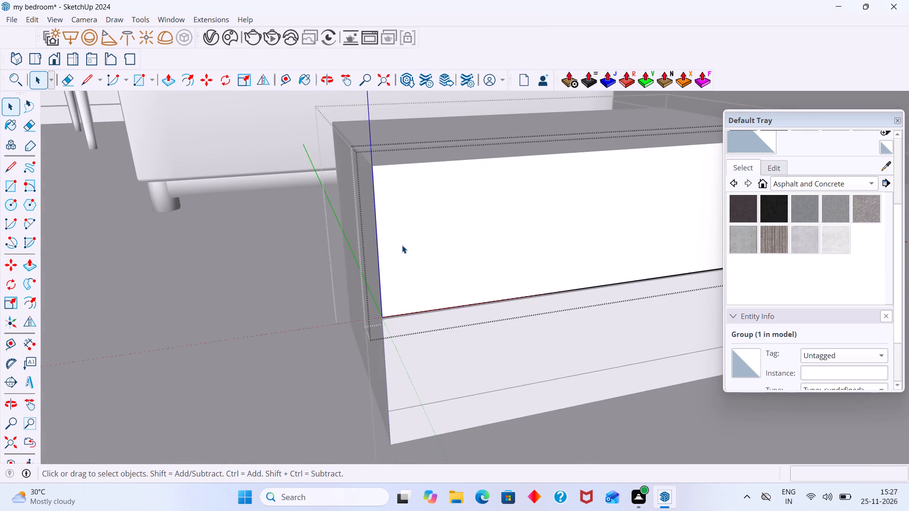
{"action": "left_click", "coordinate": [402, 245]}
{"action": "key", "text": "p"}
{"action": "left_click", "coordinate": [402, 245]}
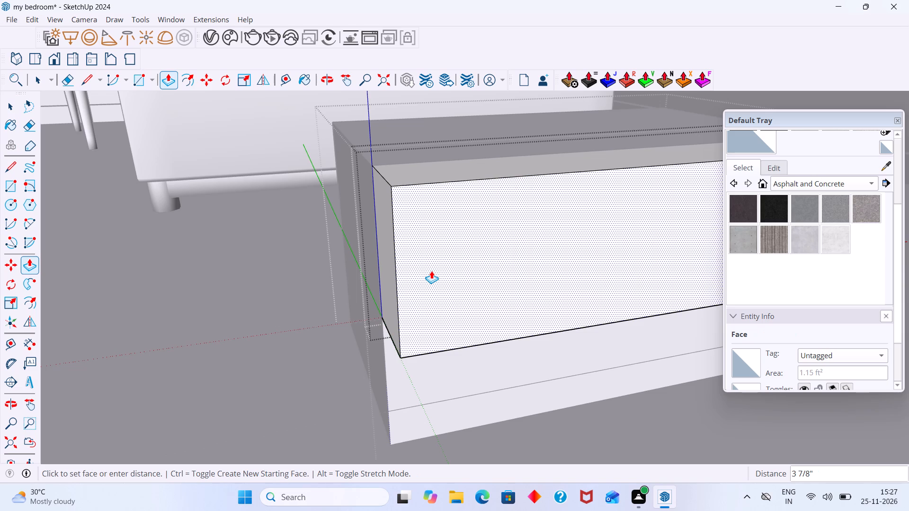
{"action": "middle_click_drag", "start_coordinate": [411, 232], "coordinate": [563, 288]}
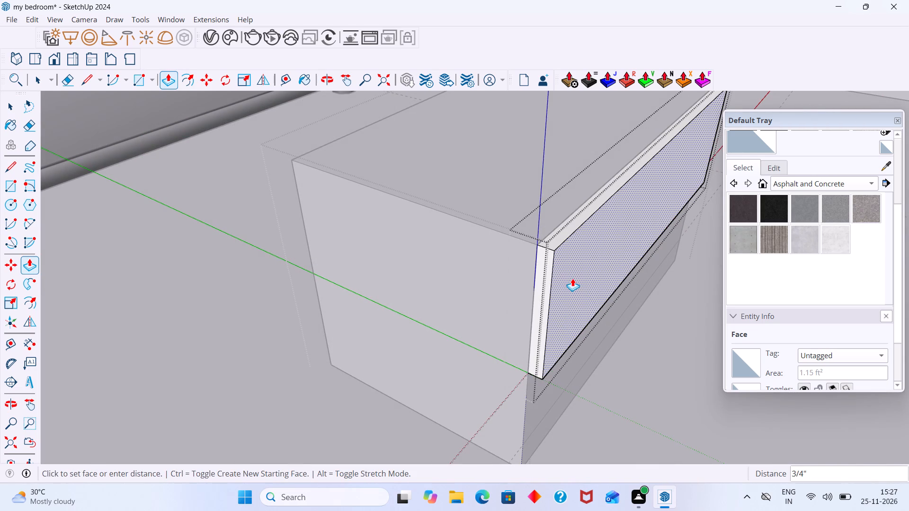
{"action": "type", "text": "1\""}
{"action": "key", "text": "Return"}
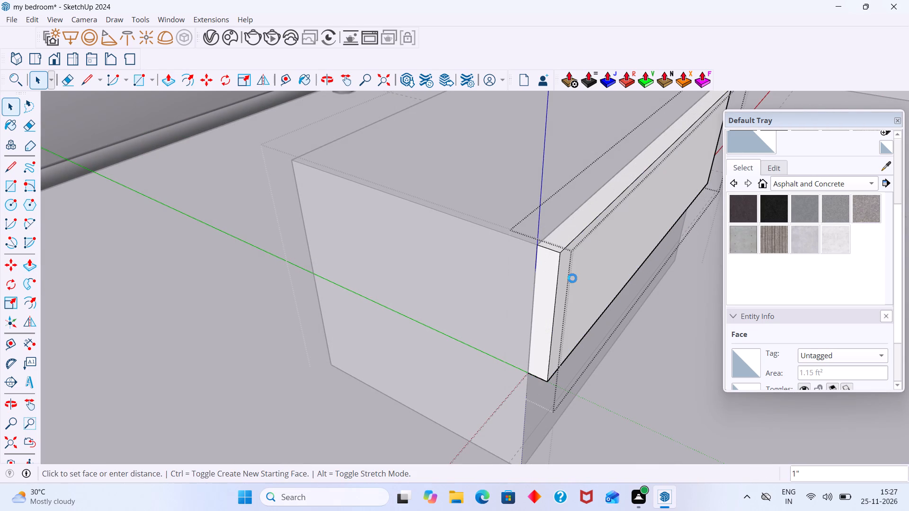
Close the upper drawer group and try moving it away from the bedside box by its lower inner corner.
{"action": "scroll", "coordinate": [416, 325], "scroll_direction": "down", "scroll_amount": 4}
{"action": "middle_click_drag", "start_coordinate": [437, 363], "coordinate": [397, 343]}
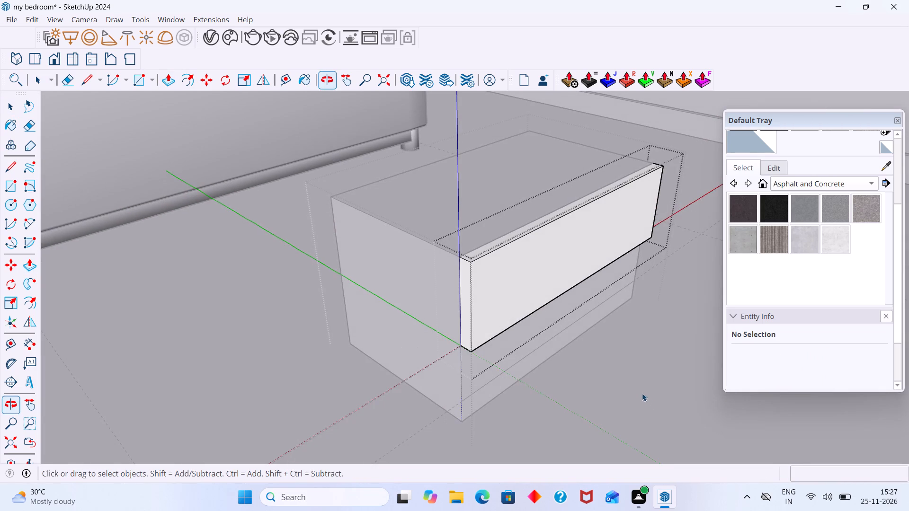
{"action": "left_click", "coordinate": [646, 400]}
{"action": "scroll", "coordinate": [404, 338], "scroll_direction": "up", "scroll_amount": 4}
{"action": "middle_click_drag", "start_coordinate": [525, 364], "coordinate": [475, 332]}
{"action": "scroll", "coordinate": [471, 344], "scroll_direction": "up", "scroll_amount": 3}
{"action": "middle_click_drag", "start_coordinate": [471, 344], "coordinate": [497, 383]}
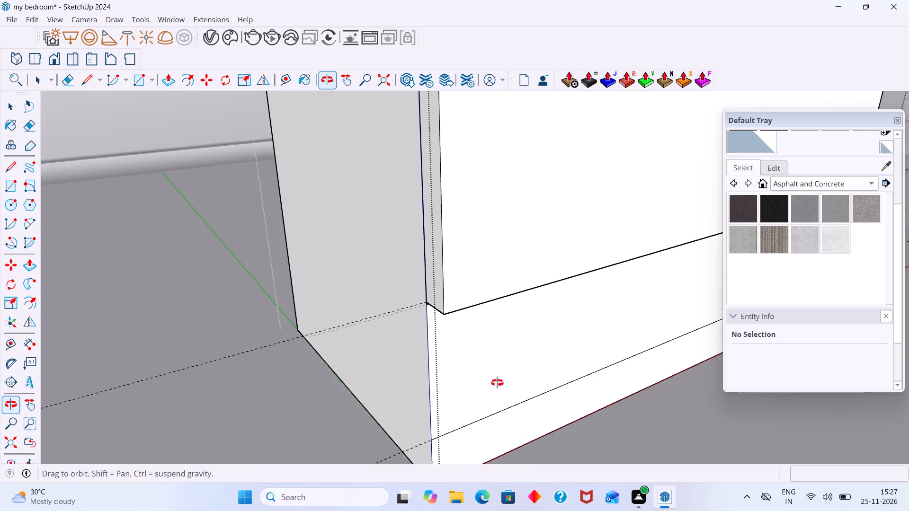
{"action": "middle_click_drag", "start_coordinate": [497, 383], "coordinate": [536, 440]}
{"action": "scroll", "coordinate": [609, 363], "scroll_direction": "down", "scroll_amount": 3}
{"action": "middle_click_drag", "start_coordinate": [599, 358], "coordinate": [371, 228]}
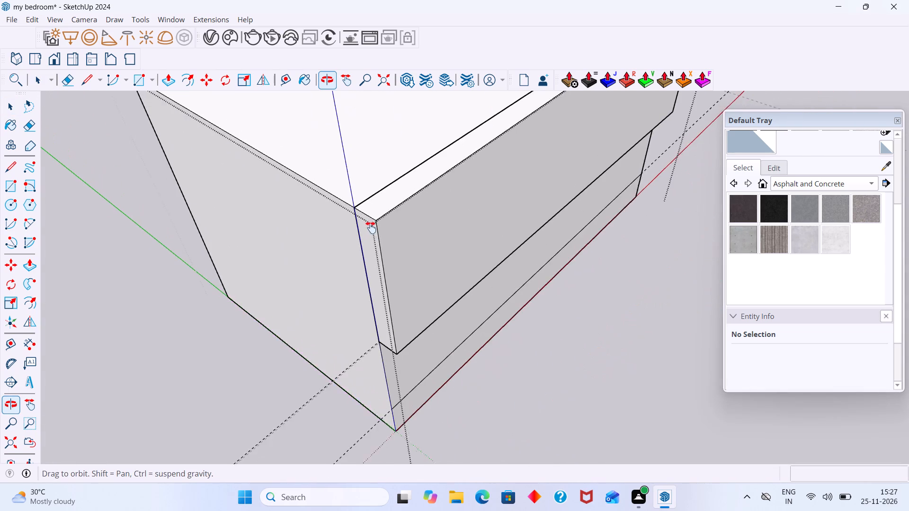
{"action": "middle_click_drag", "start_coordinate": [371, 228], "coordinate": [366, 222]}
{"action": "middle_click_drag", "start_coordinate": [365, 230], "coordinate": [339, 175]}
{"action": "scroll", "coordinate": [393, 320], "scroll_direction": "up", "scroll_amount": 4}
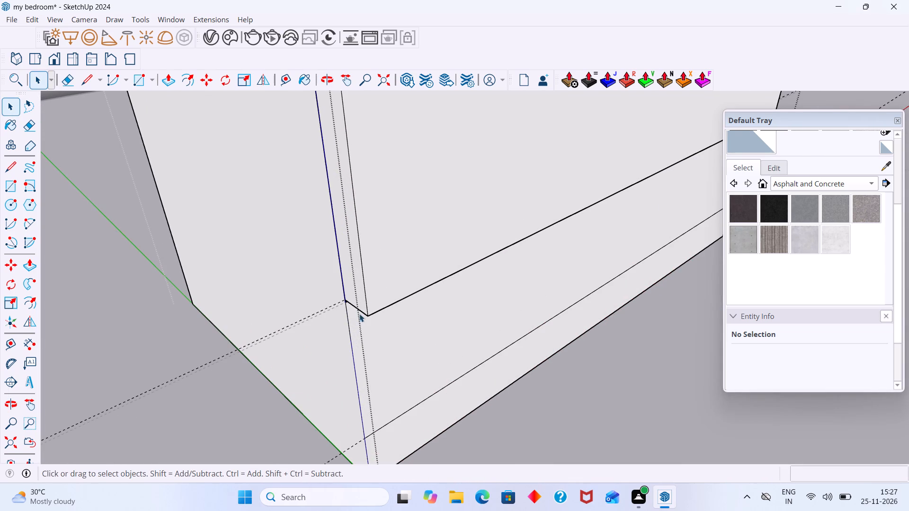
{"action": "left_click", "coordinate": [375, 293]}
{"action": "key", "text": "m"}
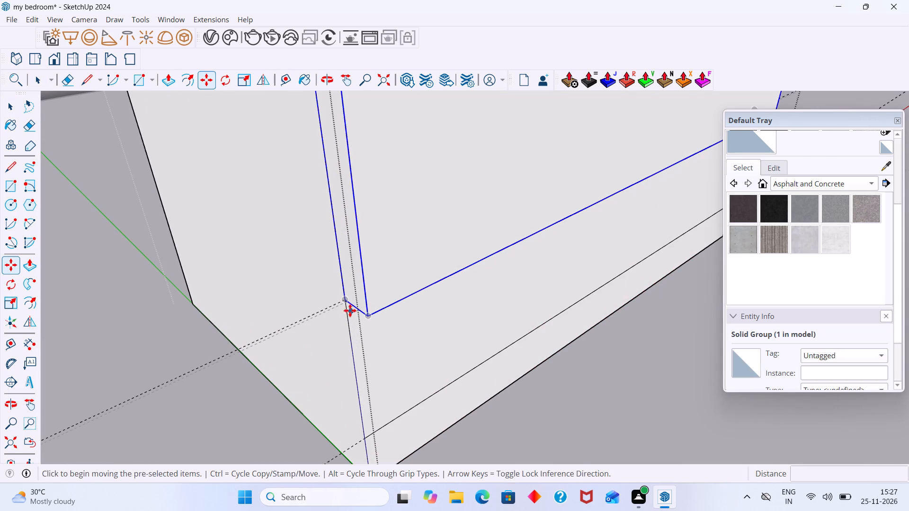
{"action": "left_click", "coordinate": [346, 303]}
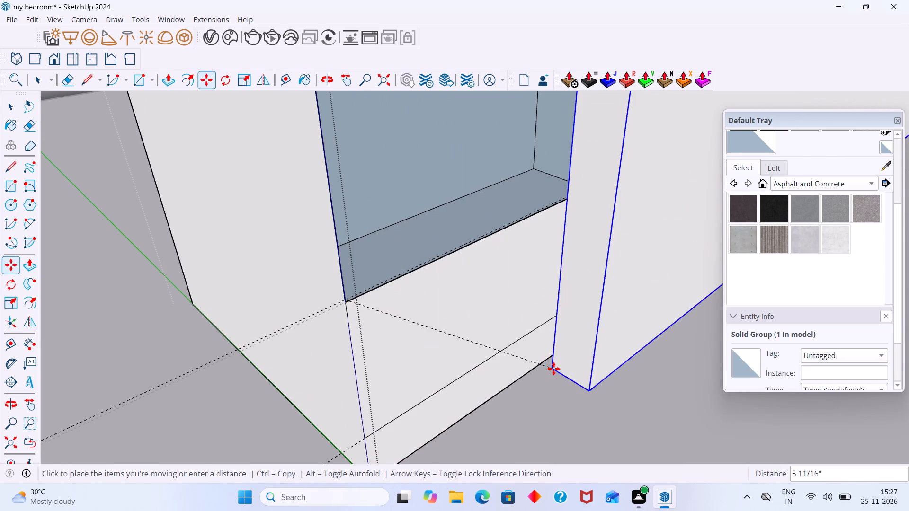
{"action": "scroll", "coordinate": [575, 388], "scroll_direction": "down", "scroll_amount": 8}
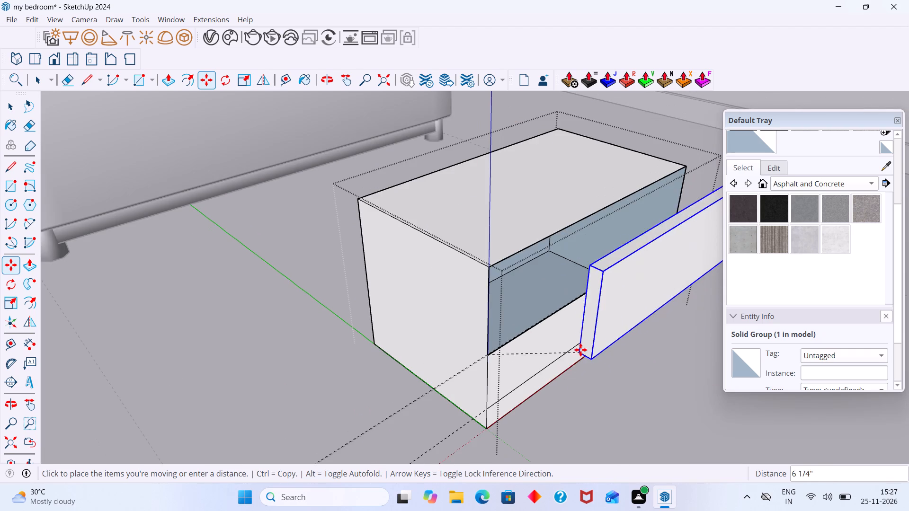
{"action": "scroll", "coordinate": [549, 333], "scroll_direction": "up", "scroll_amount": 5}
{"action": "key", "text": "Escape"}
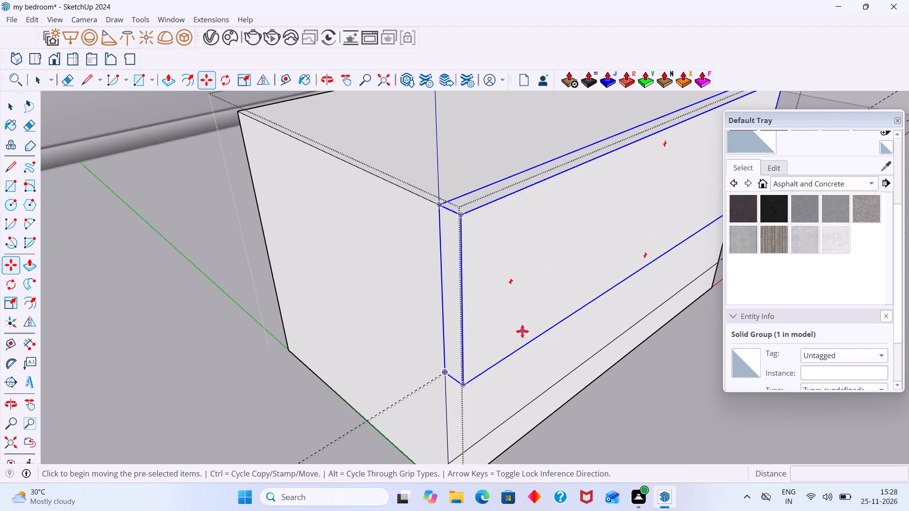
Undo the upper drawer front's extrusion and grouping, and leave the bedside box group.
{"action": "key", "text": "ctrl+z"}
{"action": "key", "text": "ctrl+z"}
{"action": "key", "text": "ctrl+z"}
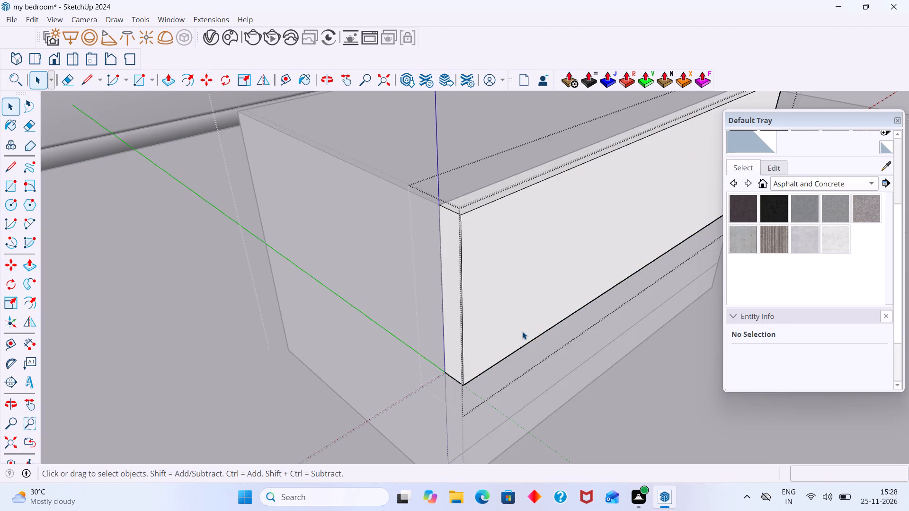
{"action": "key", "text": "ctrl+z"}
{"action": "key", "text": "ctrl+z"}
{"action": "scroll", "coordinate": [522, 331], "scroll_direction": "down", "scroll_amount": 5, "text": "ctrl"}
{"action": "key", "text": "ctrl+z"}
{"action": "scroll", "coordinate": [522, 331], "scroll_direction": "down", "scroll_amount": 5}
{"action": "middle_click", "coordinate": [507, 335]}
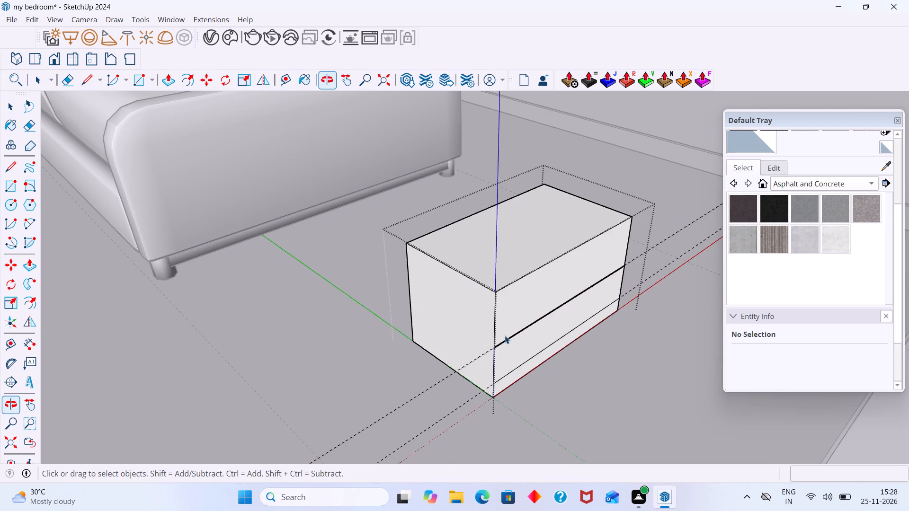
{"action": "key", "text": "ctrl+z"}
{"action": "left_click", "coordinate": [596, 382]}
Draw a rectangle about 2' by 7" over the box's upper drawer front, from its top corner to the gap's upper line.
{"action": "middle_click_drag", "start_coordinate": [513, 339], "coordinate": [410, 301]}
{"action": "scroll", "coordinate": [421, 287], "scroll_direction": "up", "scroll_amount": 2}
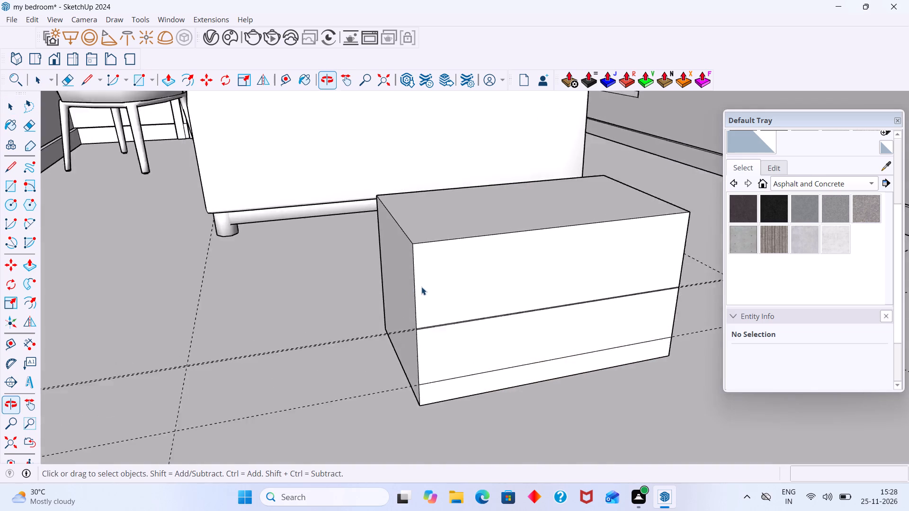
{"action": "scroll", "coordinate": [421, 287], "scroll_direction": "up", "scroll_amount": 12}
{"action": "scroll", "coordinate": [424, 288], "scroll_direction": "down", "scroll_amount": 3}
{"action": "middle_click_drag", "start_coordinate": [410, 281], "coordinate": [374, 214]}
{"action": "scroll", "coordinate": [378, 224], "scroll_direction": "down", "scroll_amount": 8}
{"action": "middle_click_drag", "start_coordinate": [392, 231], "coordinate": [291, 248]}
{"action": "middle_click_drag", "start_coordinate": [298, 248], "coordinate": [387, 303]}
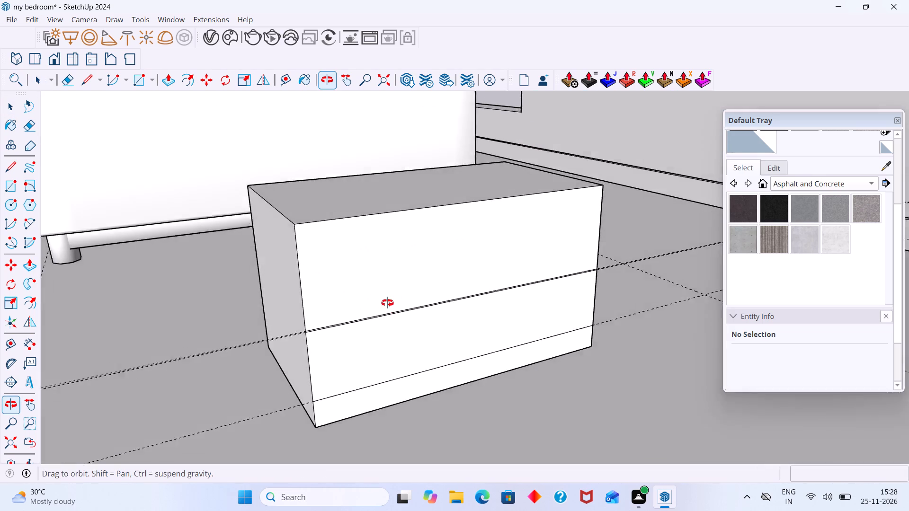
{"action": "middle_click_drag", "start_coordinate": [387, 303], "coordinate": [377, 319]}
{"action": "key", "text": "r"}
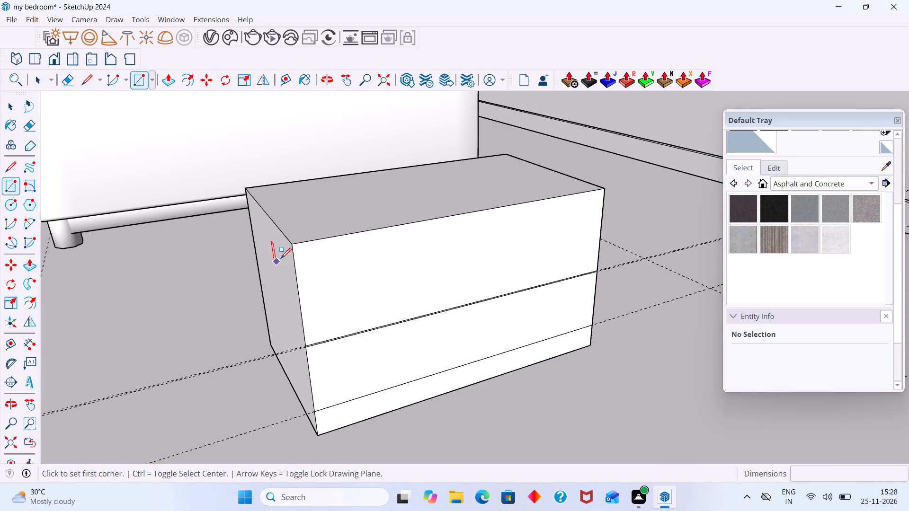
{"action": "left_click", "coordinate": [295, 247]}
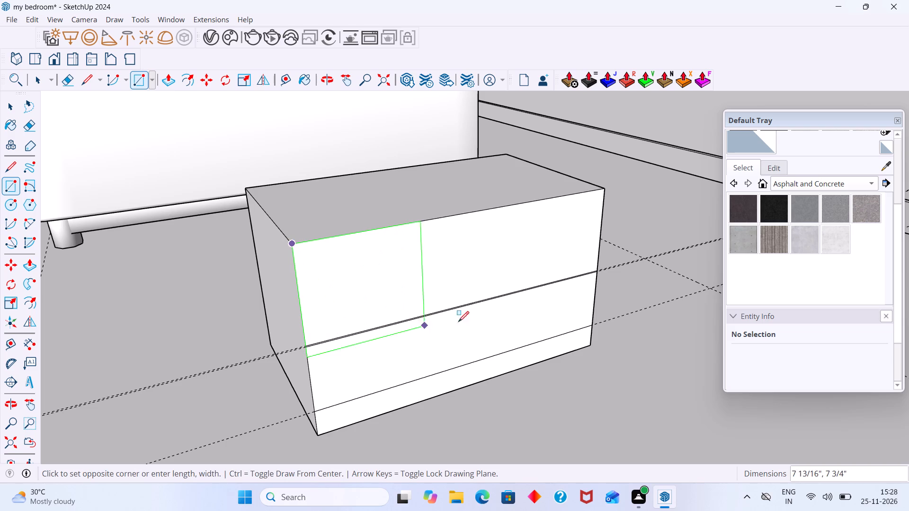
{"action": "scroll", "coordinate": [595, 268], "scroll_direction": "up", "scroll_amount": 13}
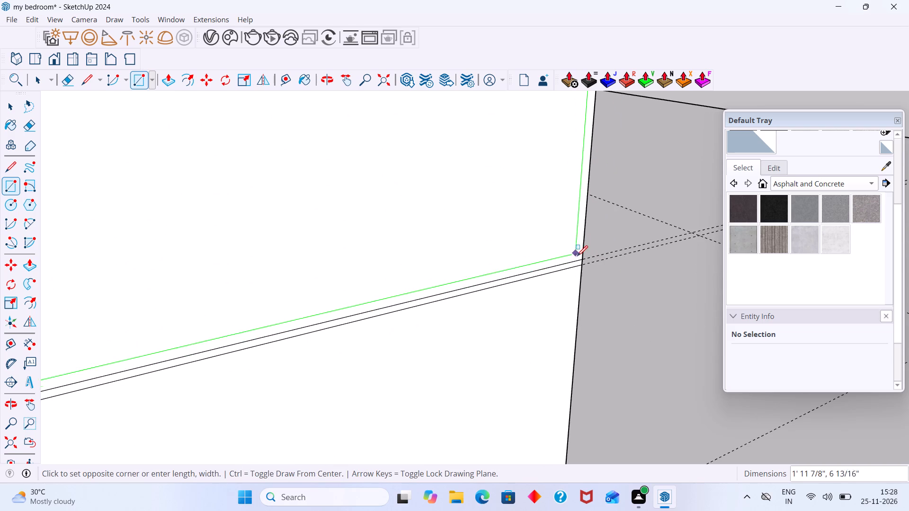
{"action": "left_click", "coordinate": [584, 259]}
{"action": "scroll", "coordinate": [581, 265], "scroll_direction": "down", "scroll_amount": 9}
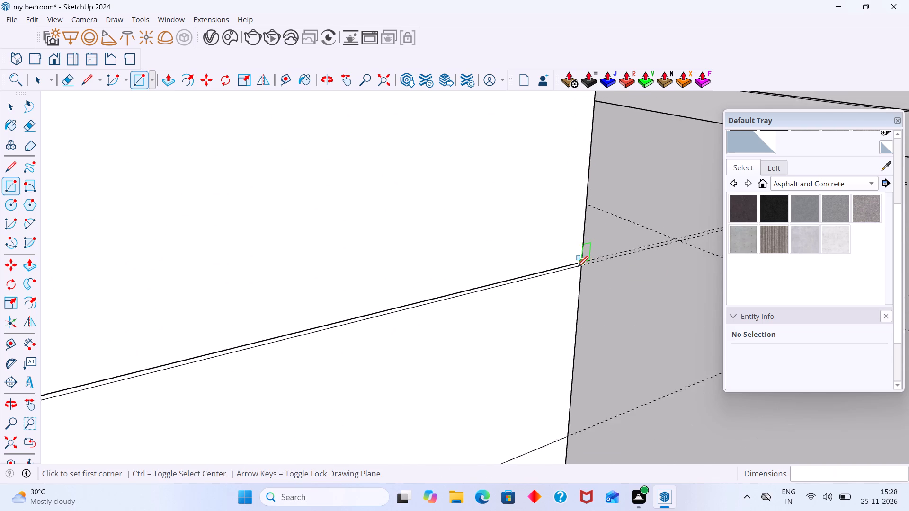
{"action": "scroll", "coordinate": [578, 267], "scroll_direction": "down", "scroll_amount": 20}
{"action": "scroll", "coordinate": [578, 267], "scroll_direction": "down", "scroll_amount": 2}
{"action": "scroll", "coordinate": [552, 273], "scroll_direction": "up", "scroll_amount": 8}
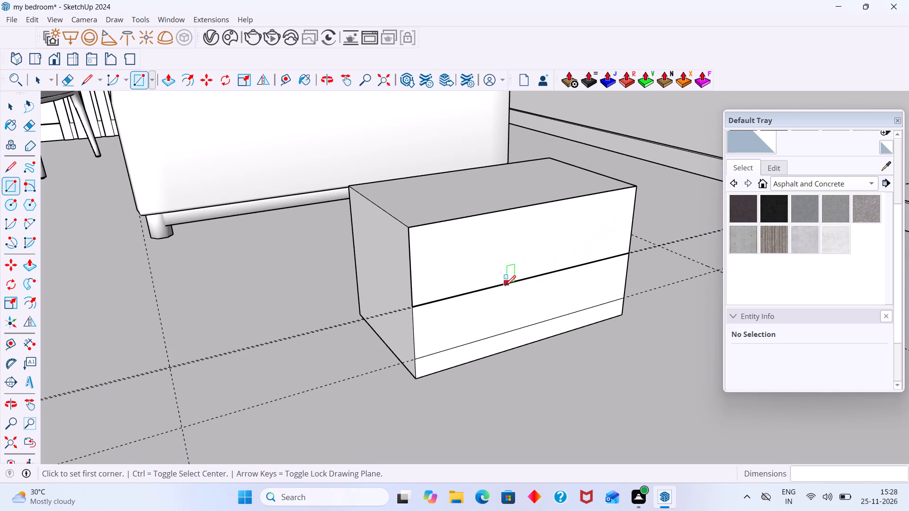
Make the new upper rectangle's face and its bounding edges a separate group.
{"action": "key", "text": "space"}
{"action": "double_click", "coordinate": [457, 268]}
{"action": "left_click", "coordinate": [457, 268]}
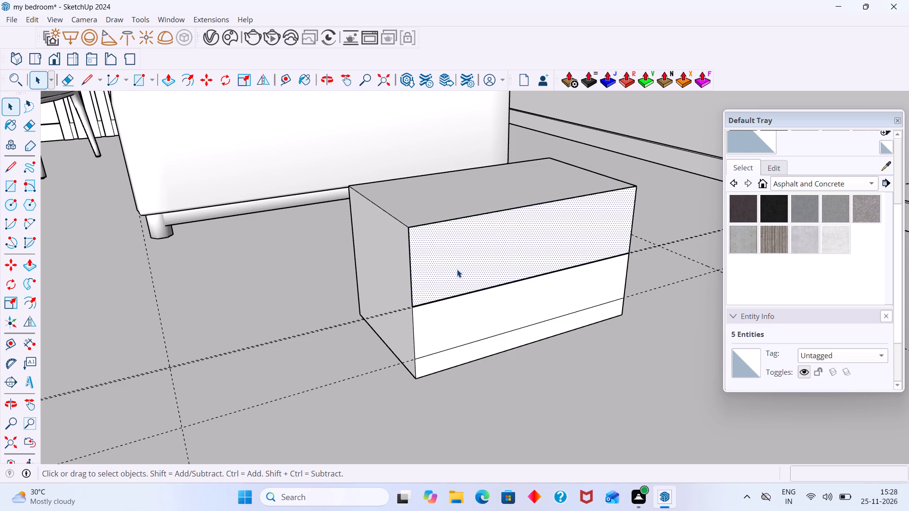
{"action": "right_click", "coordinate": [457, 269]}
{"action": "double_click", "coordinate": [436, 274]}
{"action": "right_click", "coordinate": [436, 274]}
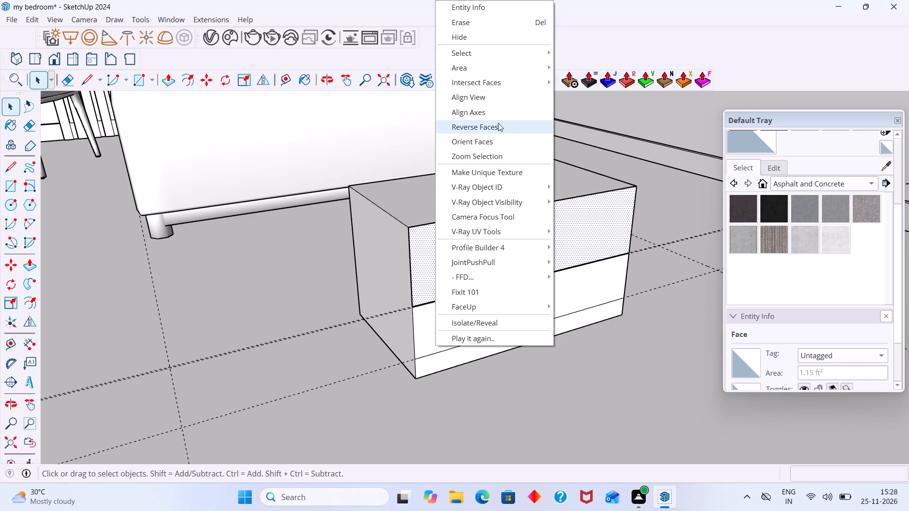
{"action": "left_click", "coordinate": [419, 243]}
{"action": "triple_click", "coordinate": [419, 240]}
{"action": "right_click", "coordinate": [425, 245]}
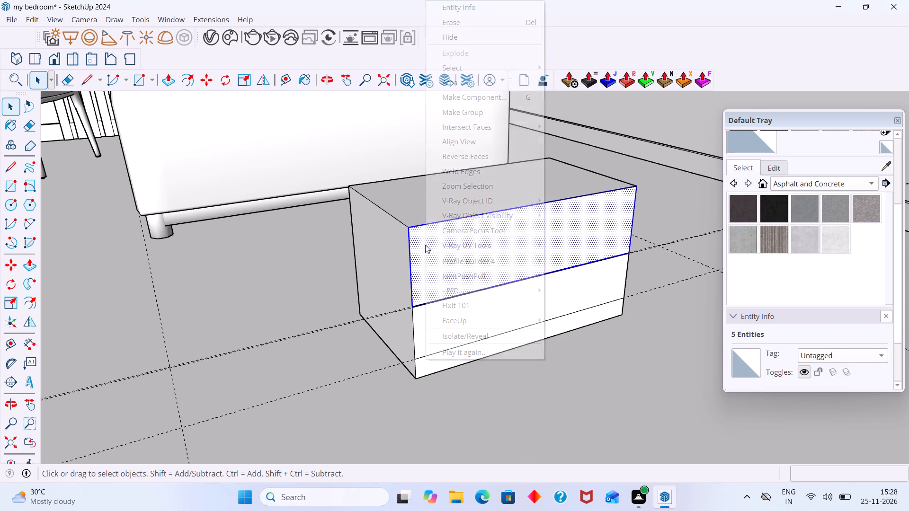
{"action": "left_click", "coordinate": [466, 110]}
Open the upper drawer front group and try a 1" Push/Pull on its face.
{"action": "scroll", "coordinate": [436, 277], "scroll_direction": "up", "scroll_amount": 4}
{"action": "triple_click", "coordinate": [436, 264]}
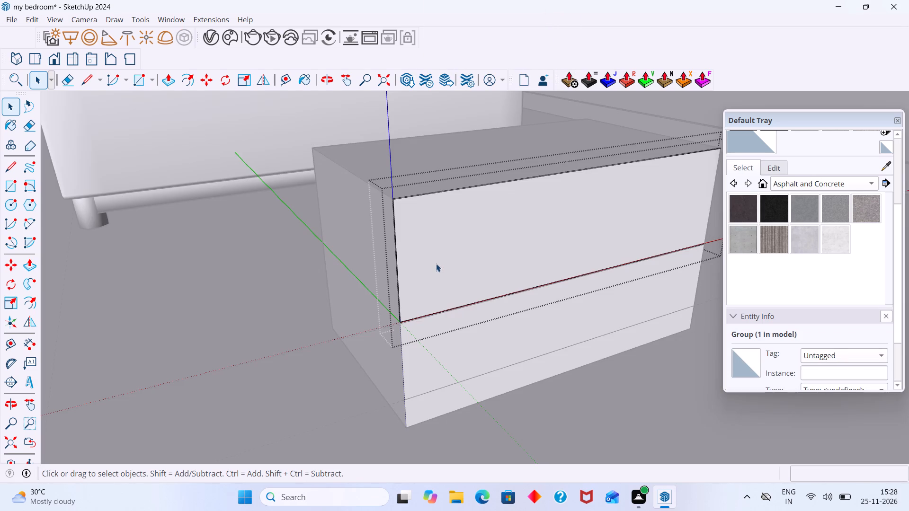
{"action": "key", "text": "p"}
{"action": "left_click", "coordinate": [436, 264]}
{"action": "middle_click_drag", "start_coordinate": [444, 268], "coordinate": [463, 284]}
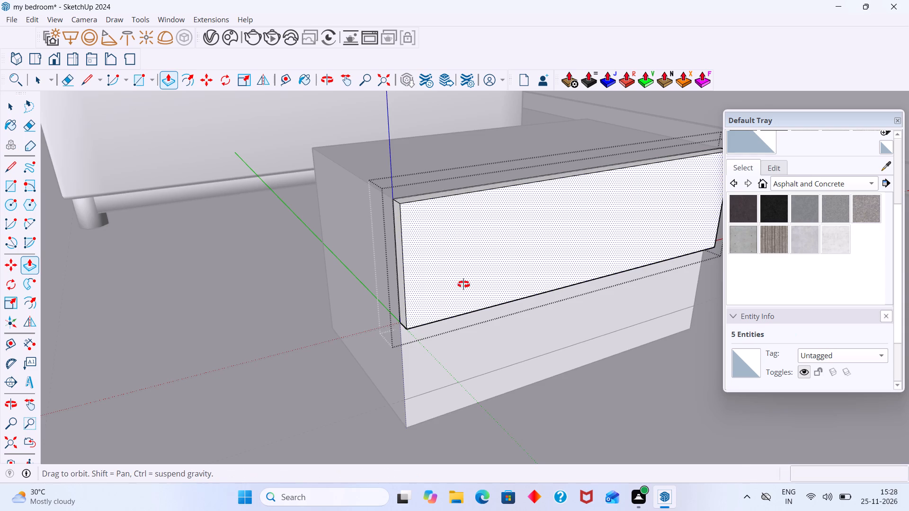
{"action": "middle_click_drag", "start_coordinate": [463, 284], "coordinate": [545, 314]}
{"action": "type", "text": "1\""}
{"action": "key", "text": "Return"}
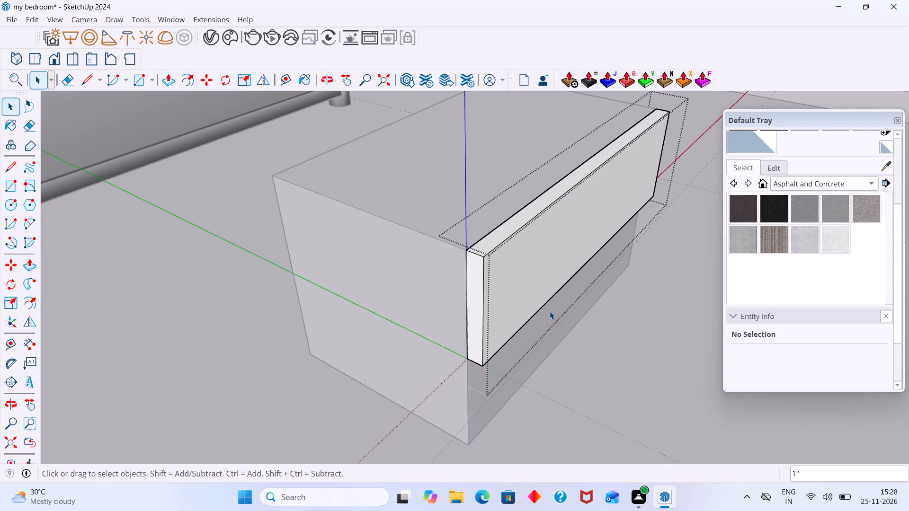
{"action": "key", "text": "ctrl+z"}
Pull the upper drawer front's face out by 18 mm with Push/Pull and close its group.
{"action": "left_click", "coordinate": [480, 273]}
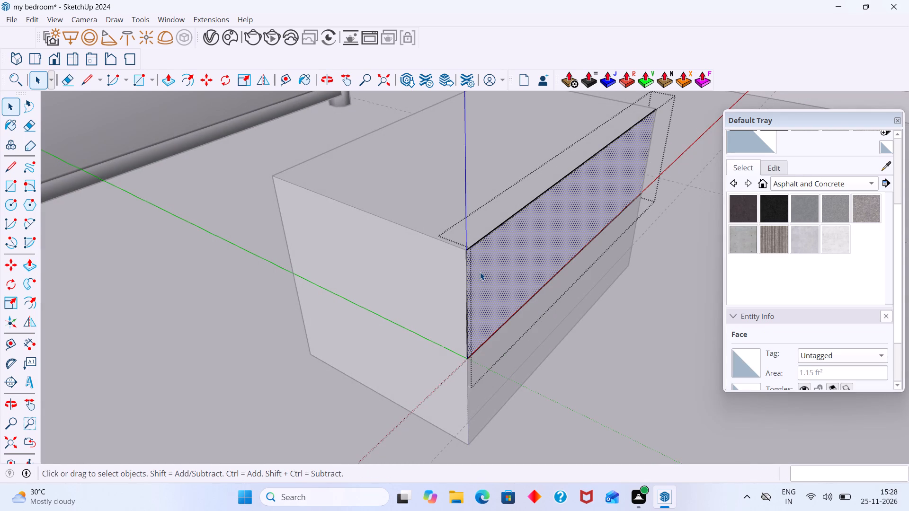
{"action": "key", "text": "p"}
{"action": "left_click", "coordinate": [480, 272]}
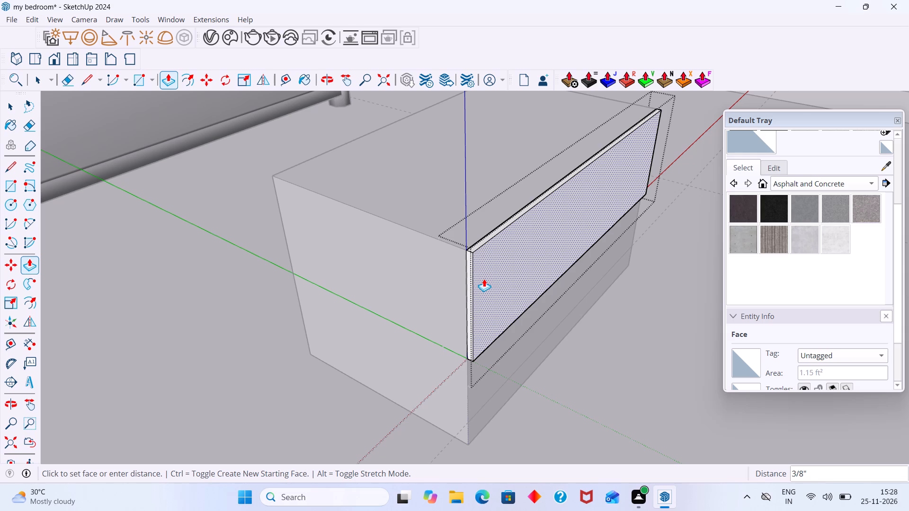
{"action": "type", "text": "18"}
{"action": "type", "text": "mm"}
{"action": "key", "text": "Return"}
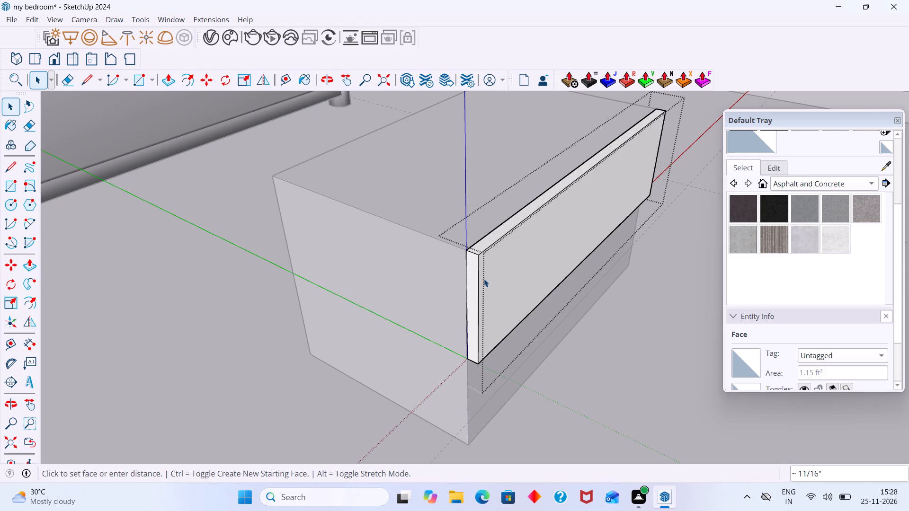
{"action": "key", "text": "space"}
{"action": "scroll", "coordinate": [511, 306], "scroll_direction": "down", "scroll_amount": 7}
{"action": "left_click", "coordinate": [588, 374]}
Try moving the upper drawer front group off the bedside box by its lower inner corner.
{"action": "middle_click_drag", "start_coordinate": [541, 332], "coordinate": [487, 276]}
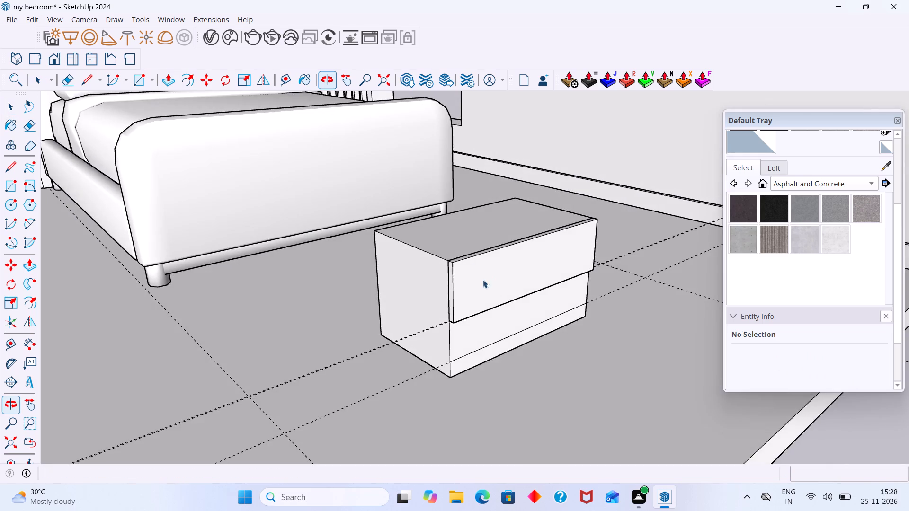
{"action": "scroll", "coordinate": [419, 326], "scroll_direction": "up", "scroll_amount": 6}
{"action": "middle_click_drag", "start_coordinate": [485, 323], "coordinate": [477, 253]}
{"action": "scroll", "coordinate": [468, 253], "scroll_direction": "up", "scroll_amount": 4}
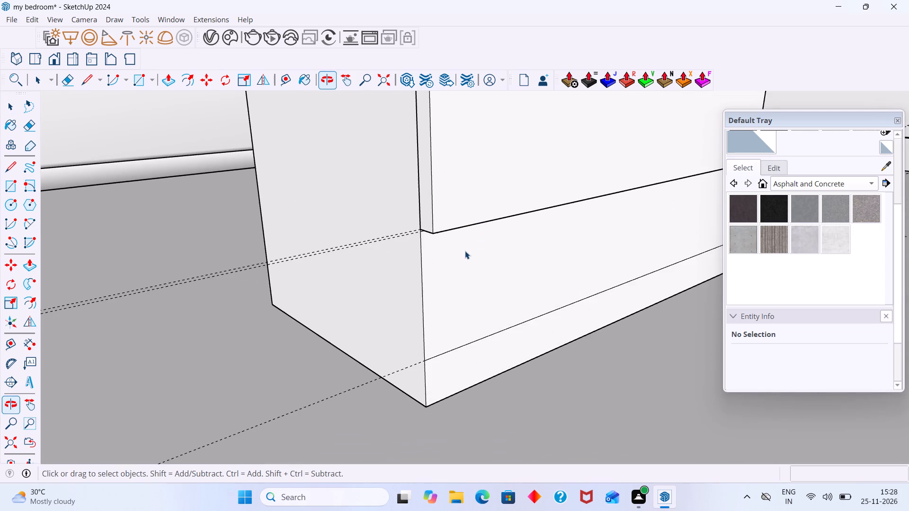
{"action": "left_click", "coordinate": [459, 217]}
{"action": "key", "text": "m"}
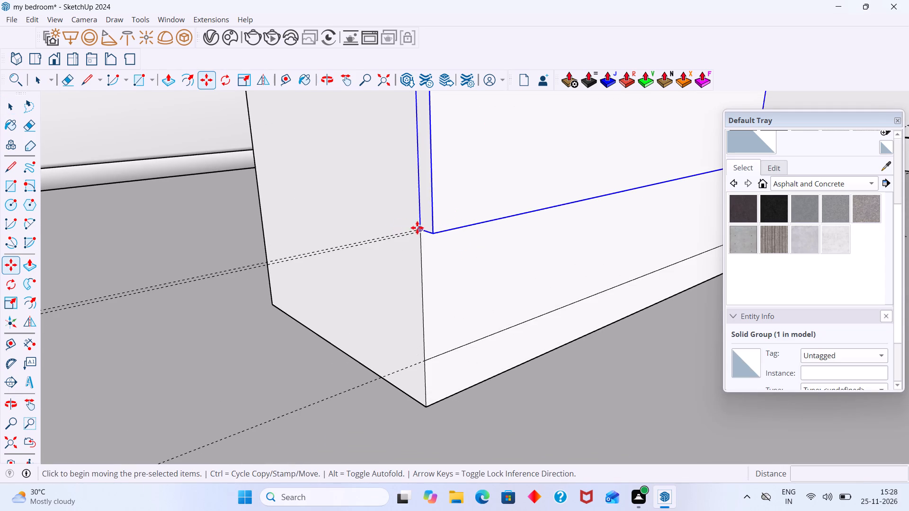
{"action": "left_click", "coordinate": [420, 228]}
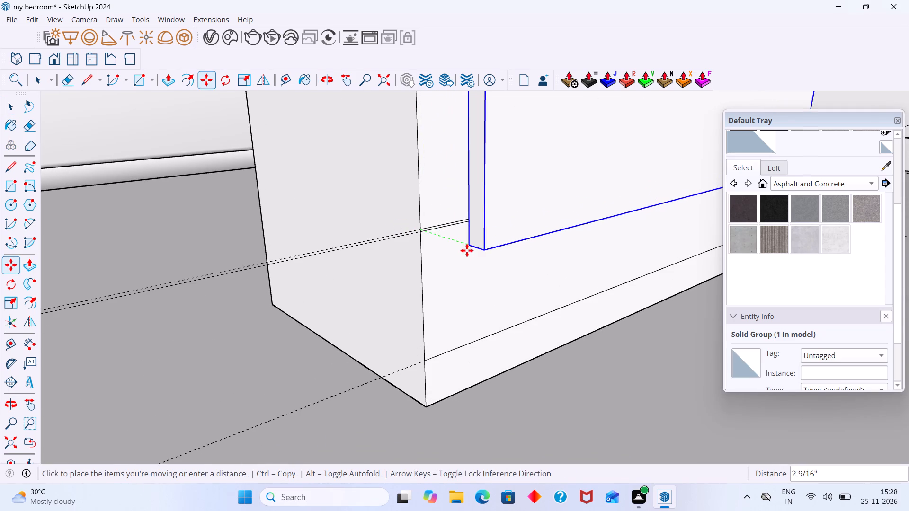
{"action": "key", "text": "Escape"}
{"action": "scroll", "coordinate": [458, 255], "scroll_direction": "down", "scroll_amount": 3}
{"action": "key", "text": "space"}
Draw a rectangle on the bedside box's front, from just below the upper drawer front to the opposite end of the plinth line.
{"action": "middle_click_drag", "start_coordinate": [454, 265], "coordinate": [401, 262]}
{"action": "scroll", "coordinate": [411, 254], "scroll_direction": "down", "scroll_amount": 3}
{"action": "scroll", "coordinate": [416, 254], "scroll_direction": "up", "scroll_amount": 7}
{"action": "scroll", "coordinate": [381, 226], "scroll_direction": "up", "scroll_amount": 2}
{"action": "middle_click_drag", "start_coordinate": [380, 224], "coordinate": [376, 198]}
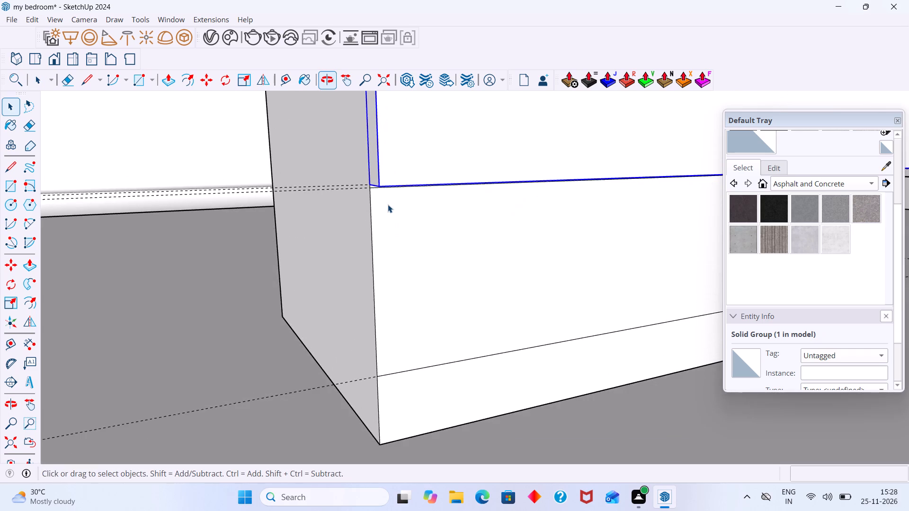
{"action": "scroll", "coordinate": [388, 204], "scroll_direction": "up", "scroll_amount": 2}
{"action": "key", "text": "r"}
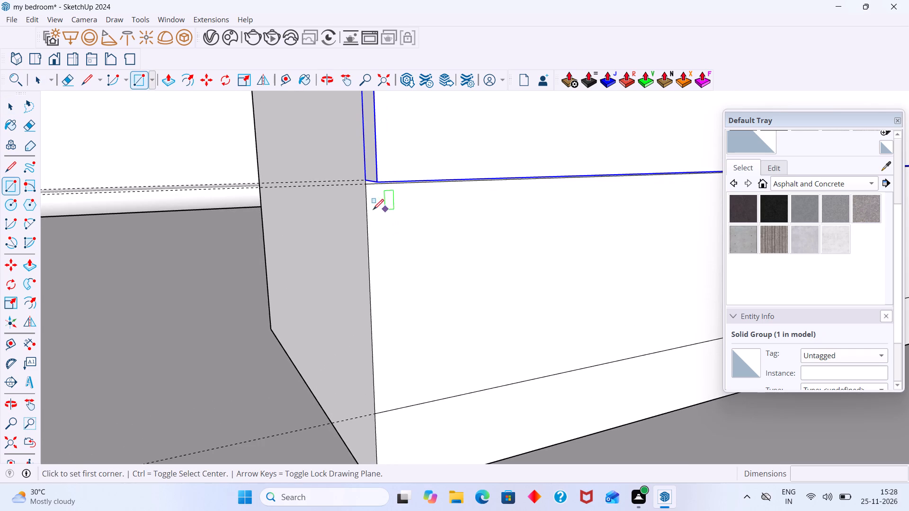
{"action": "scroll", "coordinate": [369, 209], "scroll_direction": "up", "scroll_amount": 6}
{"action": "left_click", "coordinate": [365, 166]}
{"action": "scroll", "coordinate": [453, 311], "scroll_direction": "down", "scroll_amount": 8}
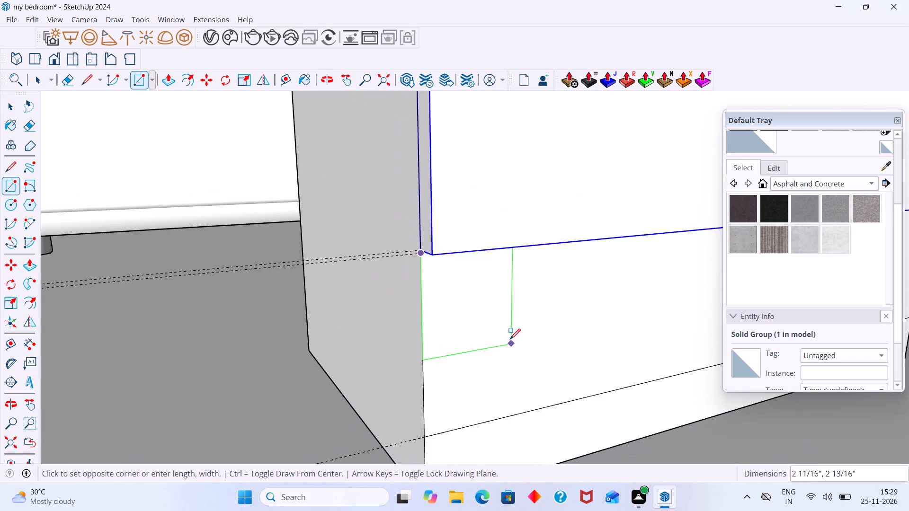
{"action": "middle_click_drag", "start_coordinate": [507, 338], "coordinate": [390, 274]}
{"action": "scroll", "coordinate": [473, 274], "scroll_direction": "down", "scroll_amount": 11}
{"action": "middle_click_drag", "start_coordinate": [591, 297], "coordinate": [317, 289], "text": "shift"}
{"action": "scroll", "coordinate": [458, 277], "scroll_direction": "up", "scroll_amount": 2}
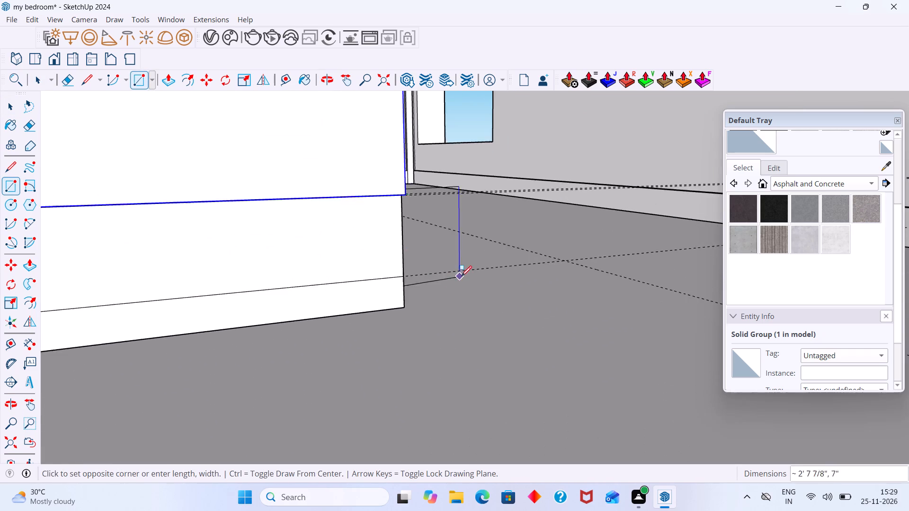
{"action": "scroll", "coordinate": [461, 276], "scroll_direction": "up", "scroll_amount": 5}
{"action": "left_click", "coordinate": [391, 272]}
{"action": "key", "text": "space"}
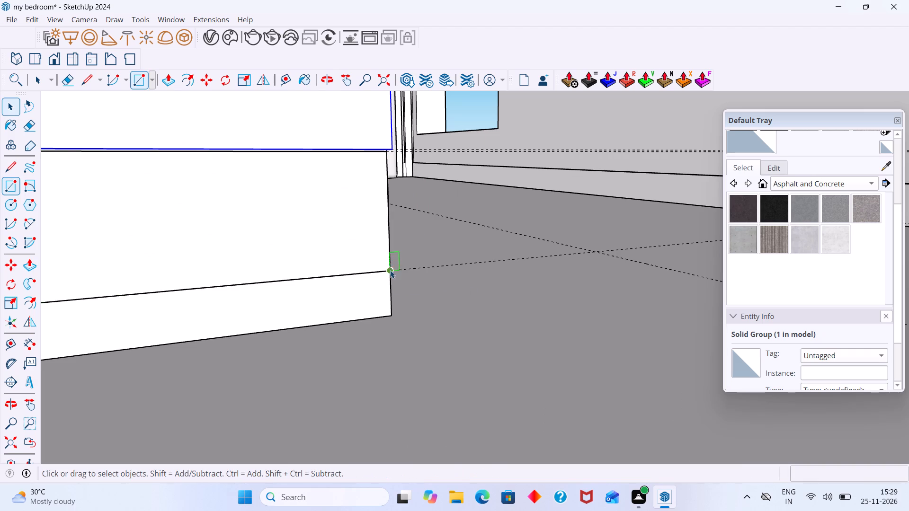
Make the lower drawer rectangle's face and its bounding edges a separate group.
{"action": "scroll", "coordinate": [359, 302], "scroll_direction": "down", "scroll_amount": 20}
{"action": "middle_click_drag", "start_coordinate": [383, 304], "coordinate": [562, 273]}
{"action": "scroll", "coordinate": [476, 255], "scroll_direction": "up", "scroll_amount": 4}
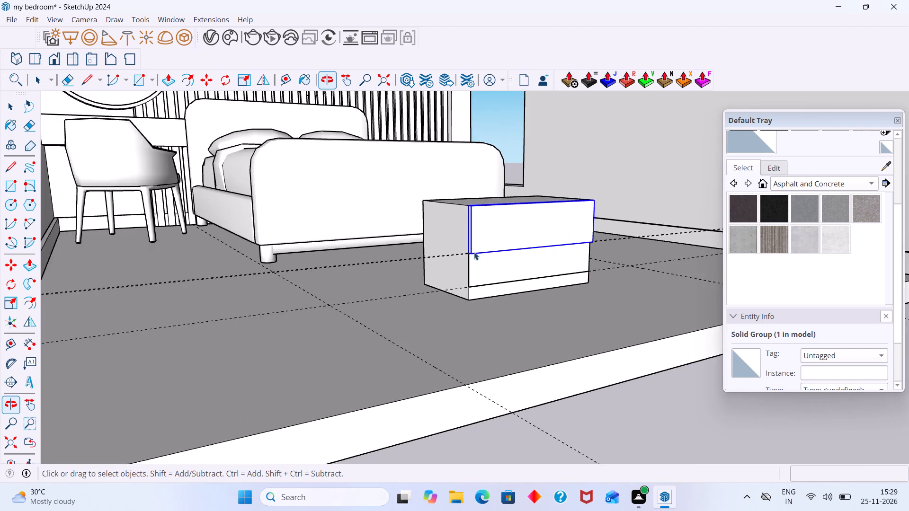
{"action": "scroll", "coordinate": [474, 252], "scroll_direction": "up", "scroll_amount": 8}
{"action": "left_click", "coordinate": [482, 270]}
{"action": "double_click", "coordinate": [481, 270]}
{"action": "right_click", "coordinate": [479, 269]}
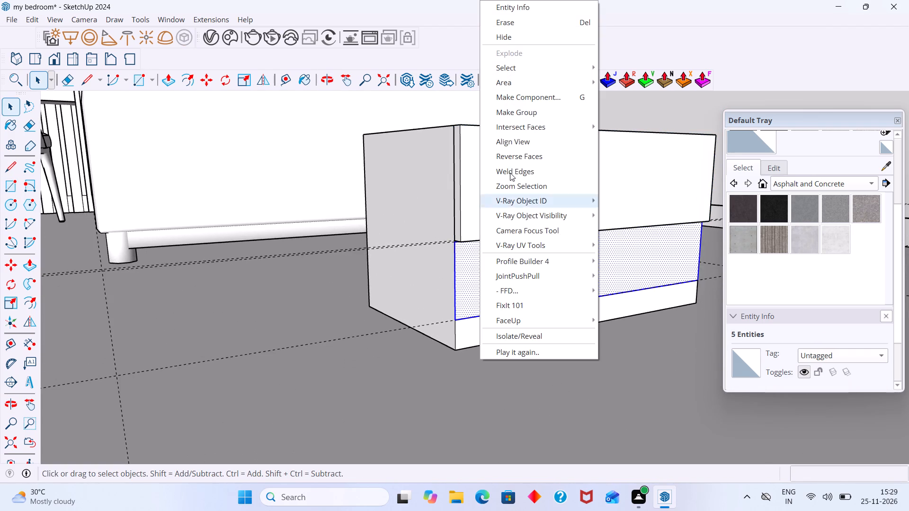
{"action": "left_click", "coordinate": [518, 111]}
Push/Pull the lower drawer front's face out flush with the upper drawer front and close its group.
{"action": "scroll", "coordinate": [489, 285], "scroll_direction": "up", "scroll_amount": 4}
{"action": "triple_click", "coordinate": [473, 281]}
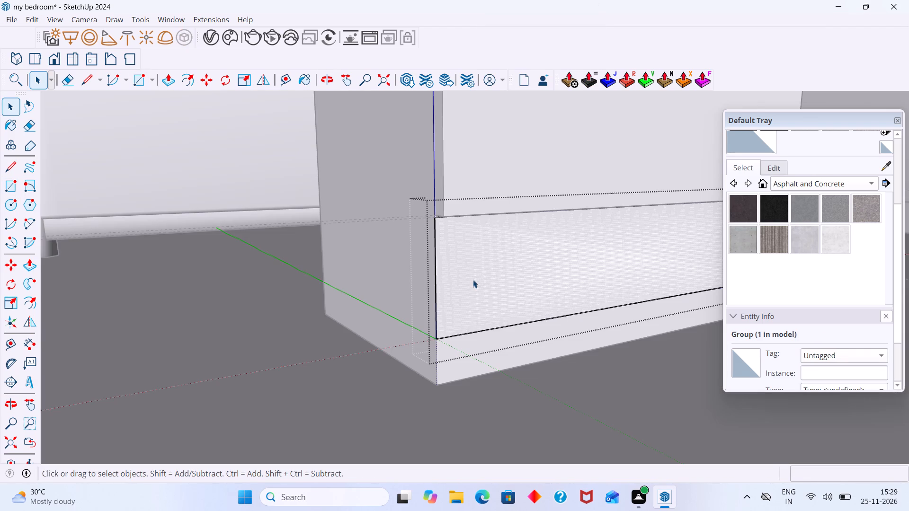
{"action": "key", "text": "p"}
{"action": "left_click", "coordinate": [476, 272]}
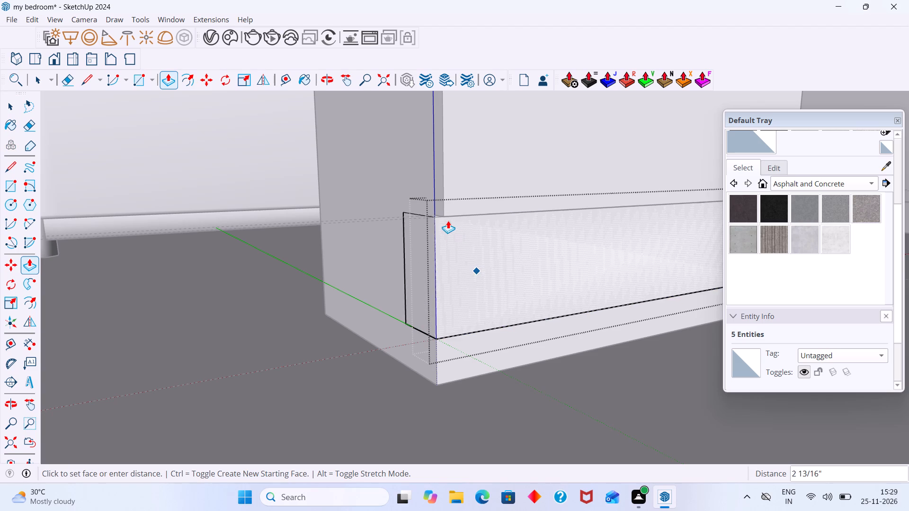
{"action": "left_click", "coordinate": [445, 214]}
{"action": "key", "text": "space"}
{"action": "scroll", "coordinate": [472, 309], "scroll_direction": "down", "scroll_amount": 15}
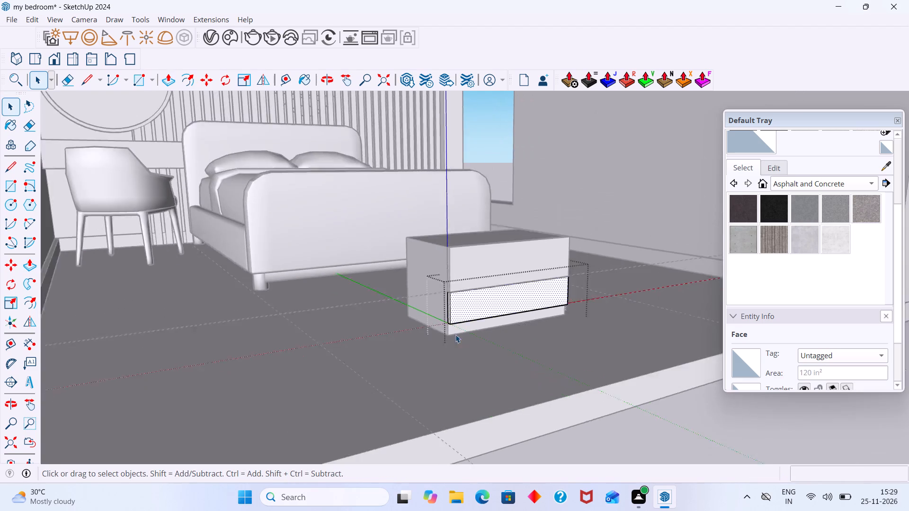
{"action": "scroll", "coordinate": [455, 335], "scroll_direction": "down", "scroll_amount": 12}
{"action": "left_click", "coordinate": [592, 404]}
Examine the bedside table's two drawer fronts, the gap between them and the top from several angles.
{"action": "middle_click_drag", "start_coordinate": [548, 352], "coordinate": [457, 359]}
{"action": "scroll", "coordinate": [513, 332], "scroll_direction": "up", "scroll_amount": 3}
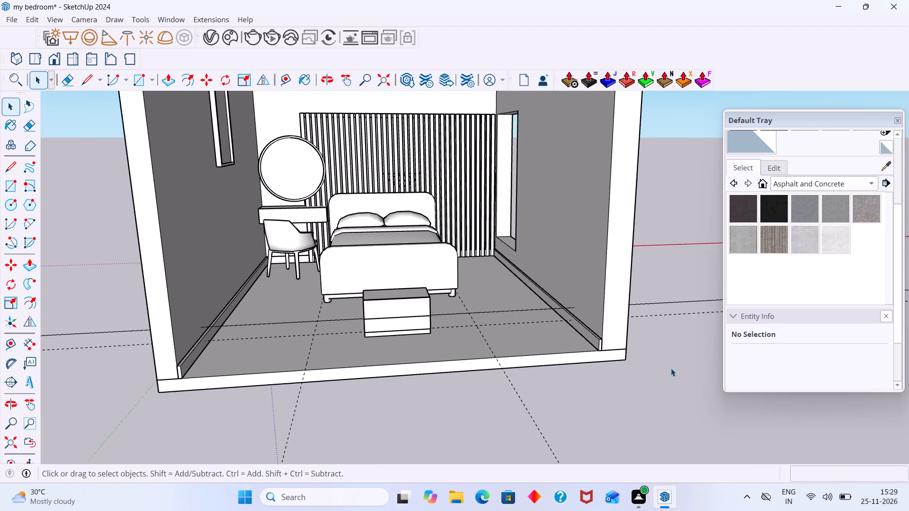
{"action": "left_click", "coordinate": [671, 368]}
{"action": "scroll", "coordinate": [441, 349], "scroll_direction": "up", "scroll_amount": 7}
{"action": "scroll", "coordinate": [366, 285], "scroll_direction": "up", "scroll_amount": 15}
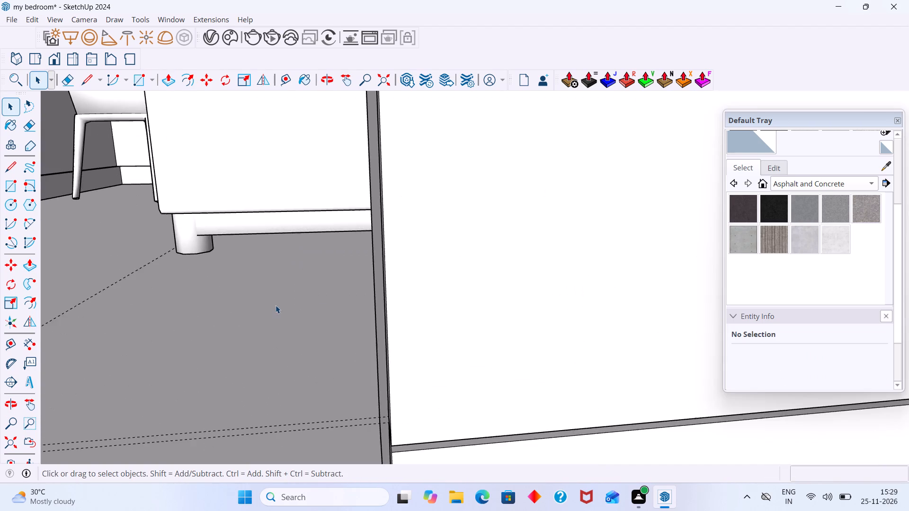
{"action": "scroll", "coordinate": [276, 308], "scroll_direction": "down", "scroll_amount": 8}
{"action": "middle_click_drag", "start_coordinate": [315, 338], "coordinate": [426, 326]}
{"action": "scroll", "coordinate": [379, 343], "scroll_direction": "up", "scroll_amount": 11}
{"action": "middle_click_drag", "start_coordinate": [335, 343], "coordinate": [307, 295]}
{"action": "scroll", "coordinate": [355, 283], "scroll_direction": "down", "scroll_amount": 20}
{"action": "scroll", "coordinate": [355, 283], "scroll_direction": "down", "scroll_amount": 12}
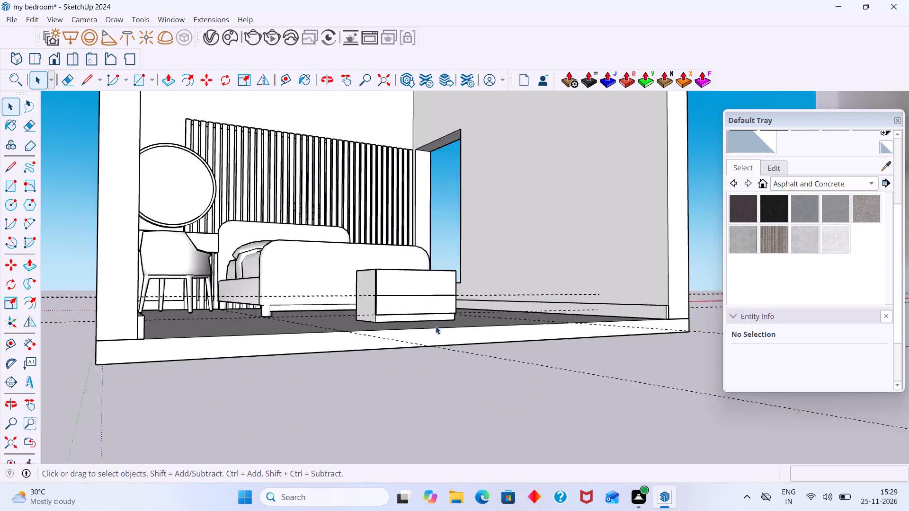
{"action": "scroll", "coordinate": [436, 326], "scroll_direction": "down", "scroll_amount": 8}
{"action": "middle_click_drag", "start_coordinate": [442, 337], "coordinate": [349, 415]}
{"action": "scroll", "coordinate": [374, 394], "scroll_direction": "down", "scroll_amount": 3}
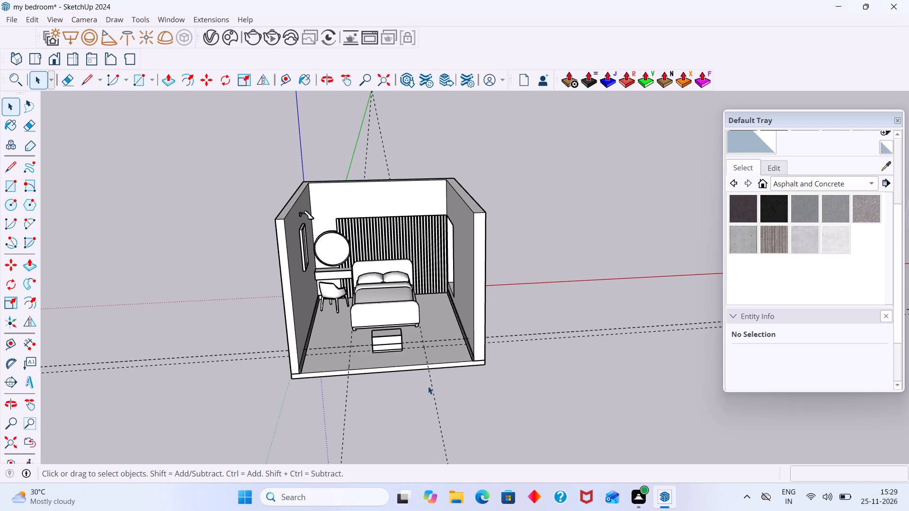
{"action": "scroll", "coordinate": [438, 399], "scroll_direction": "down", "scroll_amount": 3}
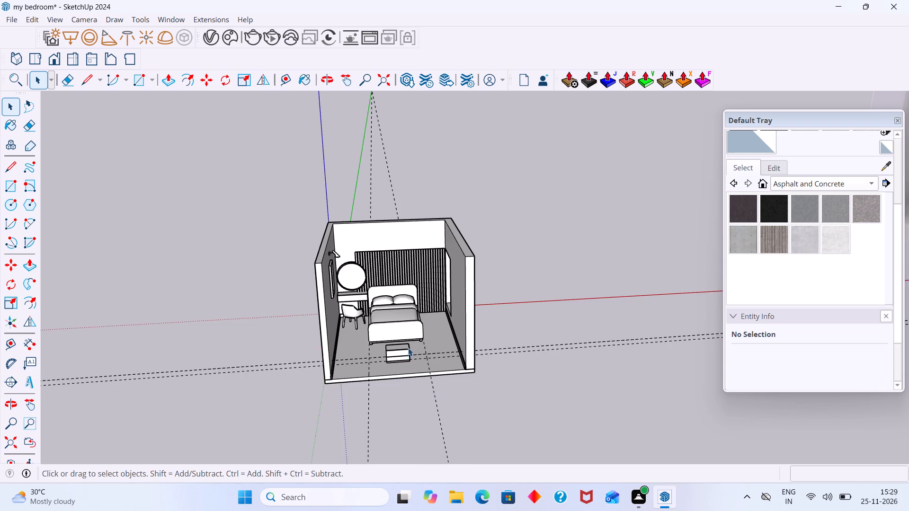
{"action": "middle_click_drag", "start_coordinate": [401, 352], "coordinate": [385, 388]}
{"action": "scroll", "coordinate": [381, 361], "scroll_direction": "up", "scroll_amount": 19}
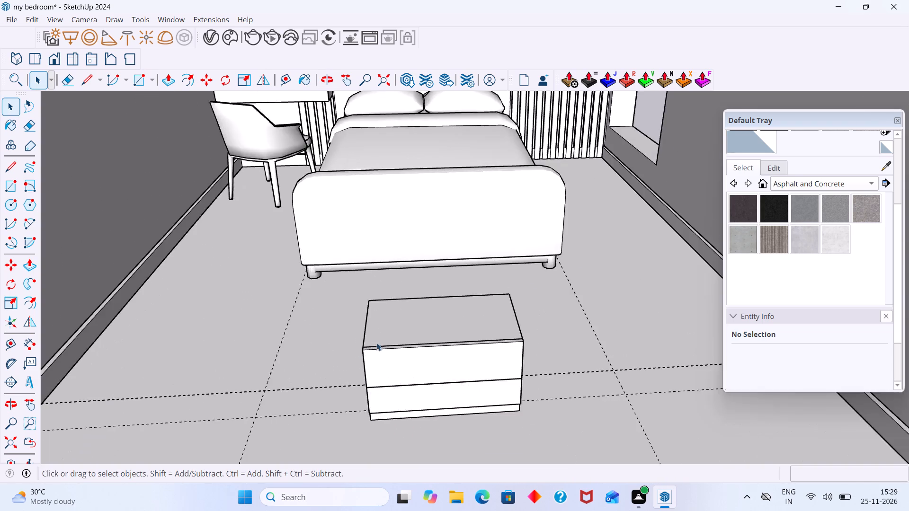
{"action": "scroll", "coordinate": [376, 343], "scroll_direction": "up", "scroll_amount": 7}
{"action": "middle_click_drag", "start_coordinate": [381, 347], "coordinate": [396, 344]}
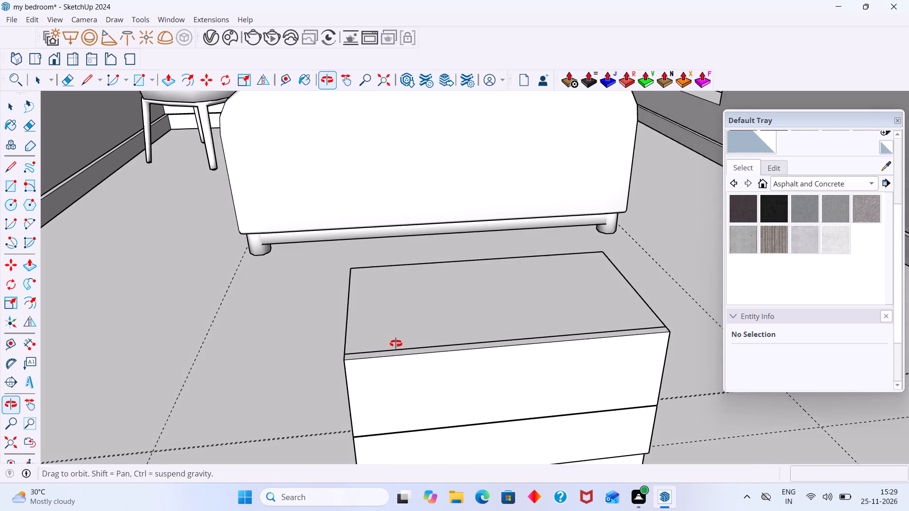
{"action": "middle_click_drag", "start_coordinate": [396, 344], "coordinate": [469, 350]}
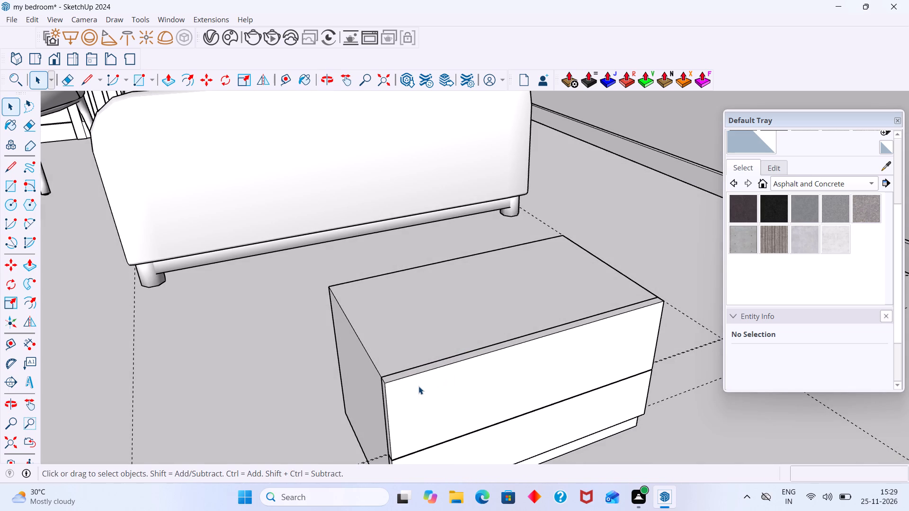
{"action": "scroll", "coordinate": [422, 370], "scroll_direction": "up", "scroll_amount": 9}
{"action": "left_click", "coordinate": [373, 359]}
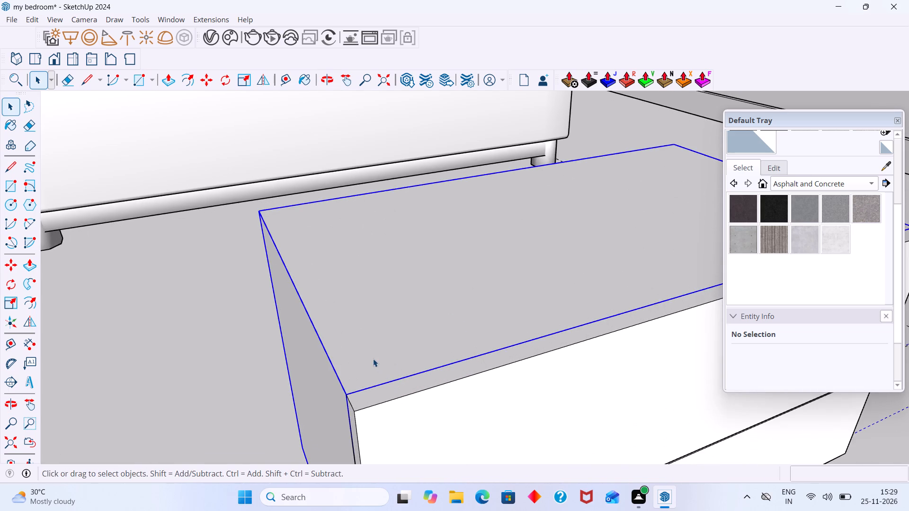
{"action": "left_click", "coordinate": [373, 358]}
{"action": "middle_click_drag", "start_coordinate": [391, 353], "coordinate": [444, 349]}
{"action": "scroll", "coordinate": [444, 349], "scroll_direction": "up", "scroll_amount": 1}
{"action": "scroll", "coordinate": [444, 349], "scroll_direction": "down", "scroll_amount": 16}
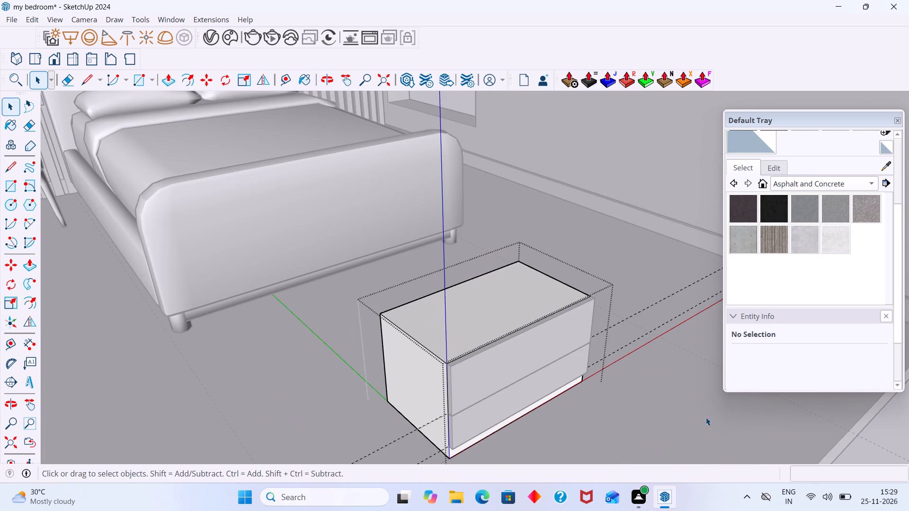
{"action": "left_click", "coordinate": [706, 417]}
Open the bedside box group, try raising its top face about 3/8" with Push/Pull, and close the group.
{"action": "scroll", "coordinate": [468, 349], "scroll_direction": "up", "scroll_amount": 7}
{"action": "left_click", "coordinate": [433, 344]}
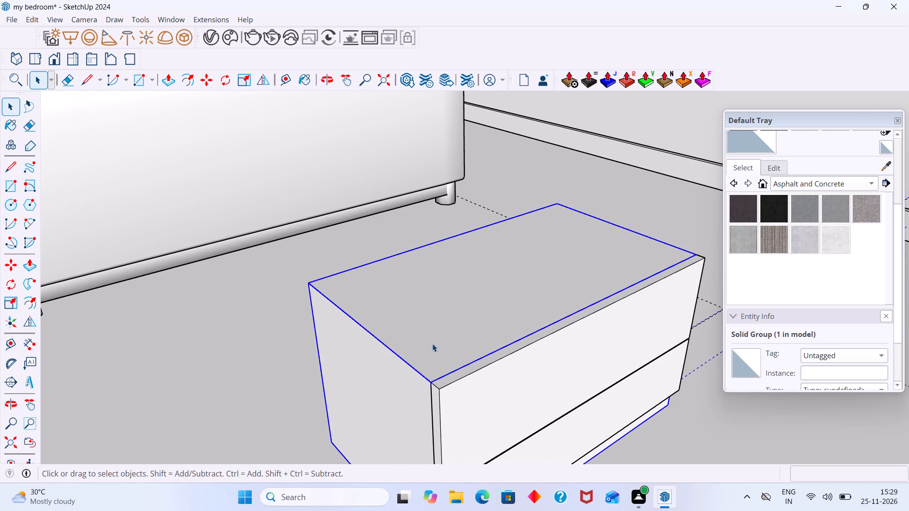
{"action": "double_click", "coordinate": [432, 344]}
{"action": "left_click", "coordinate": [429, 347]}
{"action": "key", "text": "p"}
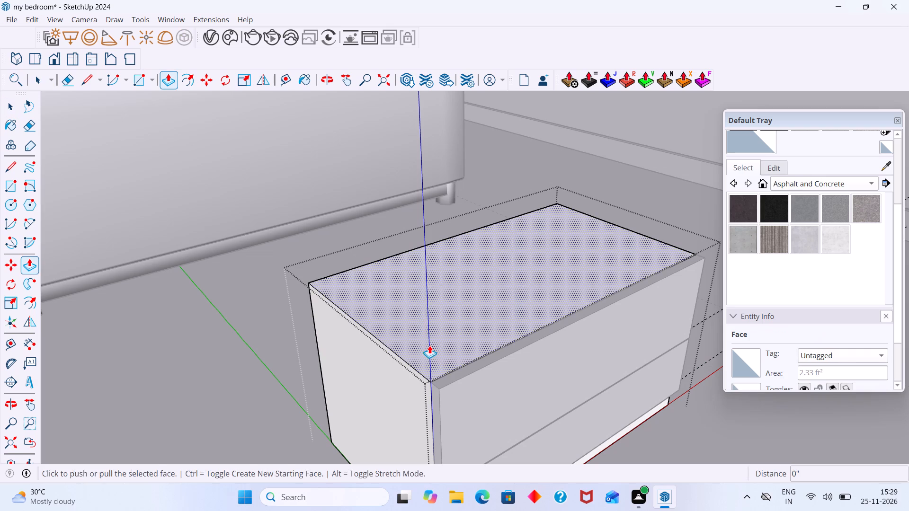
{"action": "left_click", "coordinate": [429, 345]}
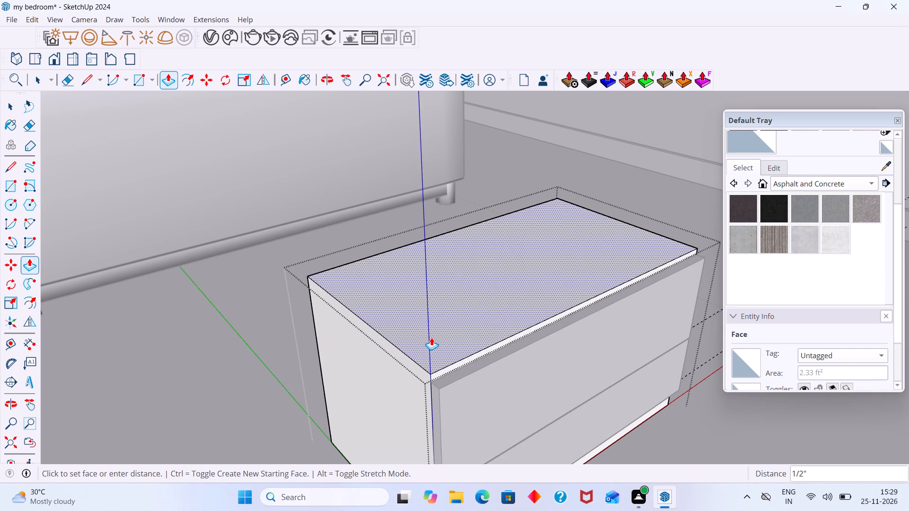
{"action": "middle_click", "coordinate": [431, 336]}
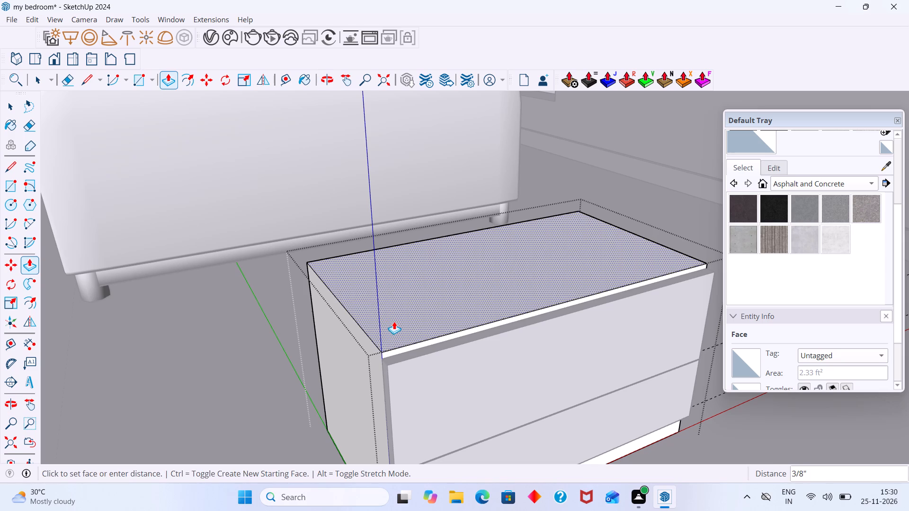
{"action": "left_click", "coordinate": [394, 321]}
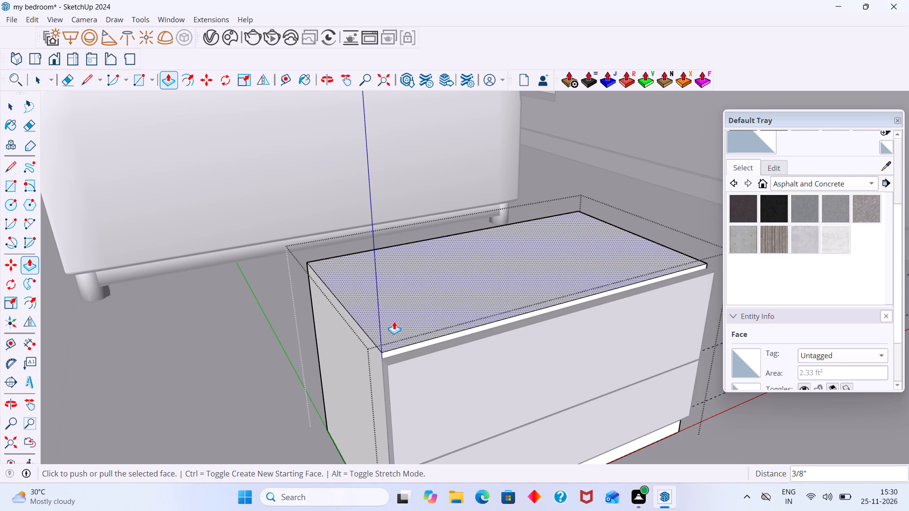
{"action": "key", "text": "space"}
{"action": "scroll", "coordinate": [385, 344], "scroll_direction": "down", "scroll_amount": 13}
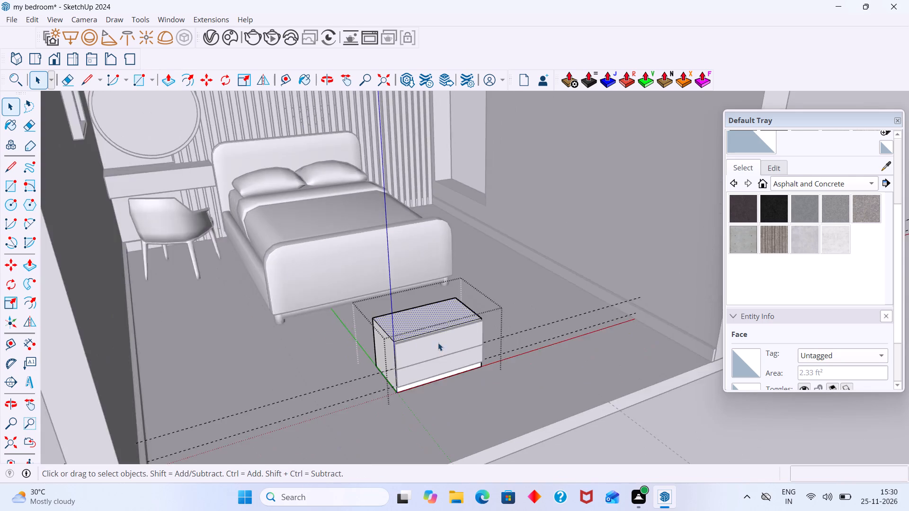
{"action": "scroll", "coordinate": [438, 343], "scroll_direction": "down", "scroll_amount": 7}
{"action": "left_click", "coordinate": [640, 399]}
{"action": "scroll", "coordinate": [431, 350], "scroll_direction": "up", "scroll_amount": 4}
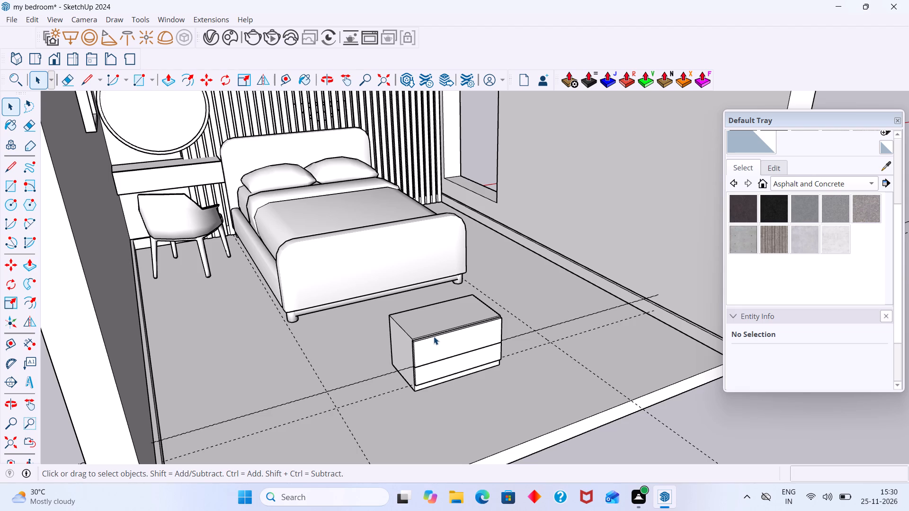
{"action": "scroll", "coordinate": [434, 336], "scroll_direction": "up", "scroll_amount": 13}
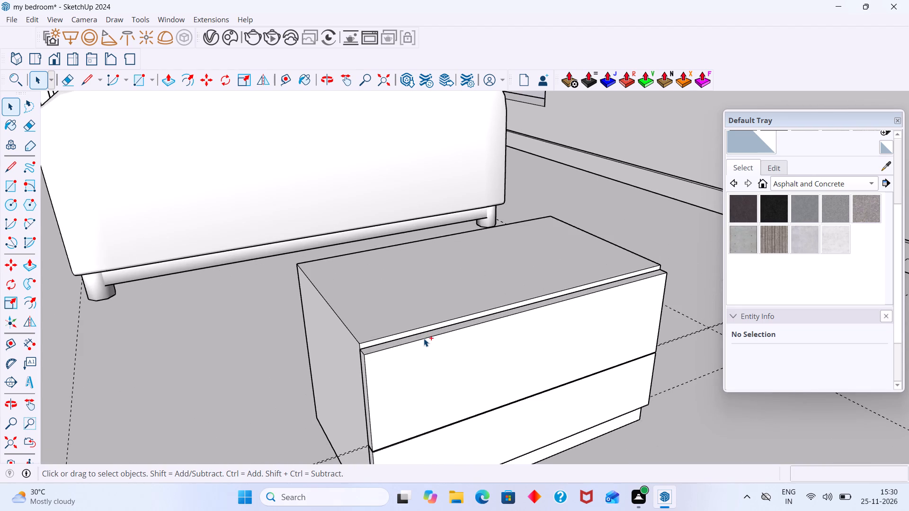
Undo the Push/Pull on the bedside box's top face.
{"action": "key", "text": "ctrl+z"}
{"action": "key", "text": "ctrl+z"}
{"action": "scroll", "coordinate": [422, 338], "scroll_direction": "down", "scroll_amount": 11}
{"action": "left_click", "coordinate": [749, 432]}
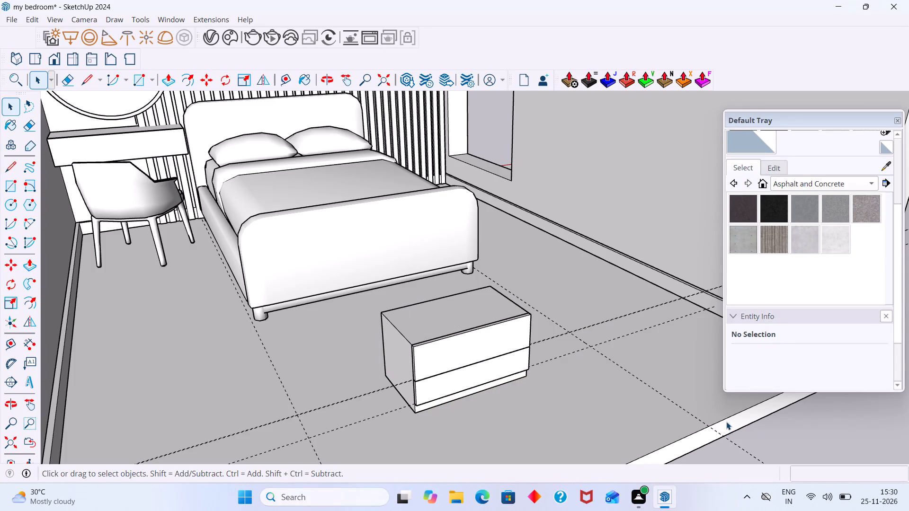
Draw a rectangle over the bedside table's top, from the box's back corner to the upper drawer front's opposite outer corner.
{"action": "scroll", "coordinate": [567, 377], "scroll_direction": "up", "scroll_amount": 4}
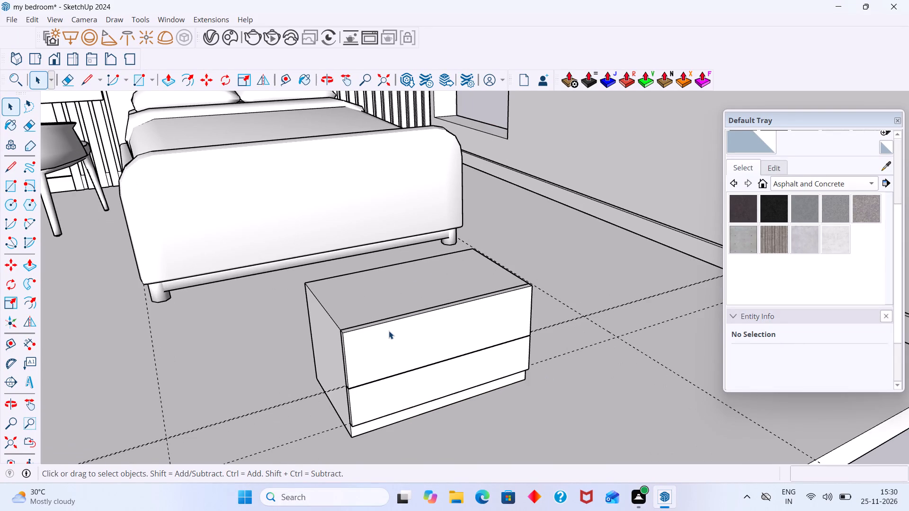
{"action": "key", "text": "r"}
{"action": "scroll", "coordinate": [322, 303], "scroll_direction": "up", "scroll_amount": 7}
{"action": "left_click", "coordinate": [296, 265]}
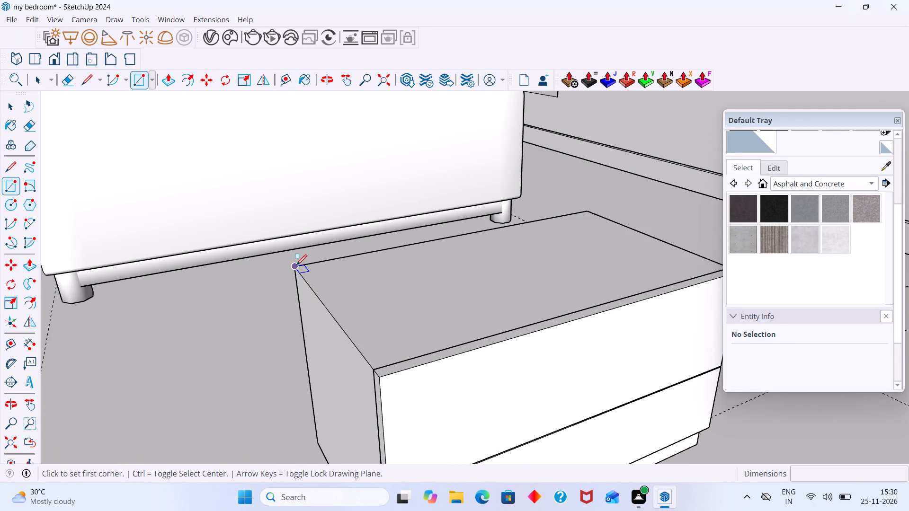
{"action": "middle_click_drag", "start_coordinate": [611, 311], "coordinate": [356, 345], "text": "shift"}
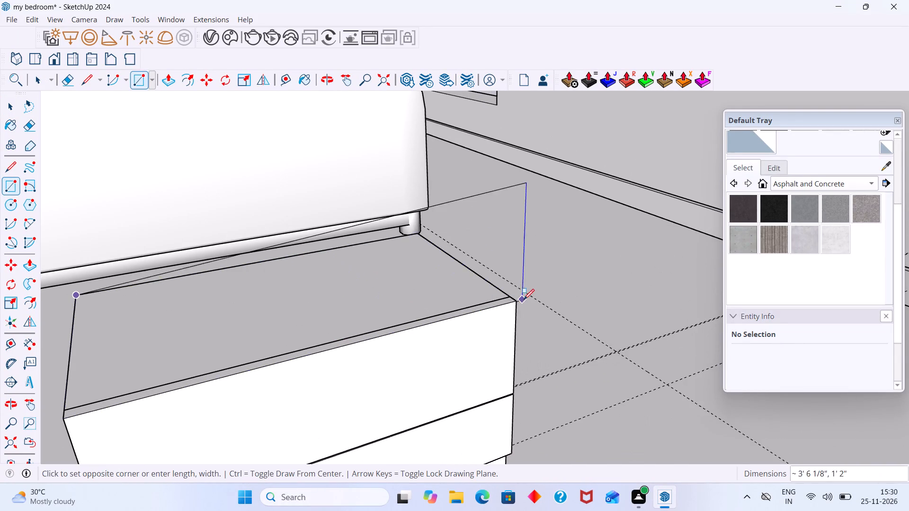
{"action": "left_click", "coordinate": [516, 302]}
{"action": "key", "text": "space"}
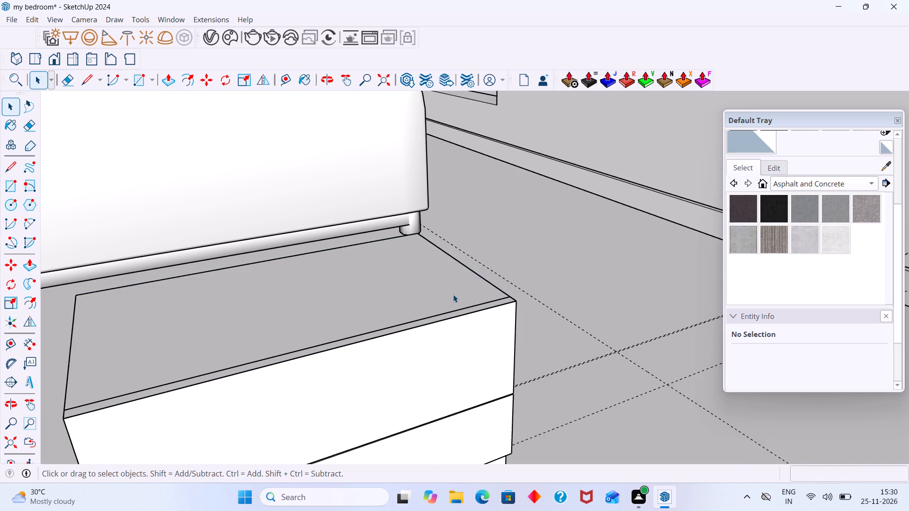
Select the new rectangle on the bedside table's top with its edges and make it a group.
{"action": "double_click", "coordinate": [453, 294]}
{"action": "right_click", "coordinate": [452, 293]}
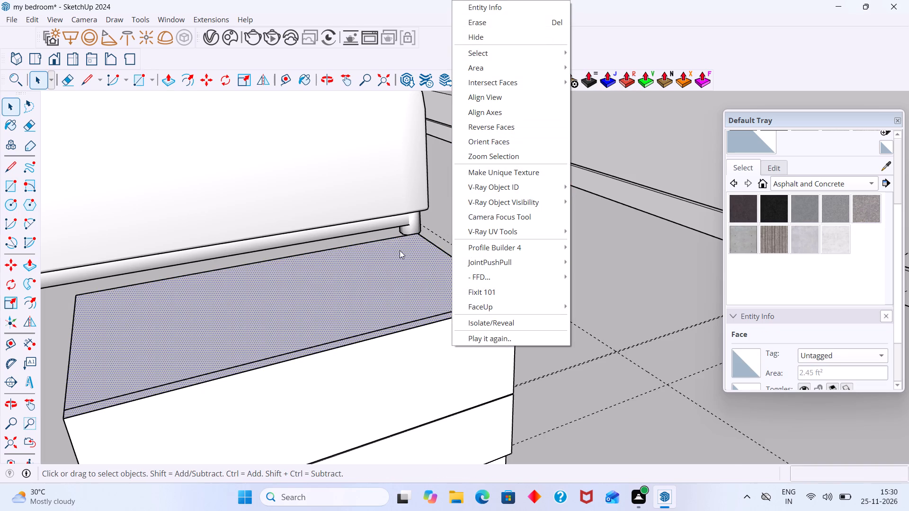
{"action": "scroll", "coordinate": [400, 250], "scroll_direction": "down", "scroll_amount": 2}
{"action": "left_click", "coordinate": [659, 169]}
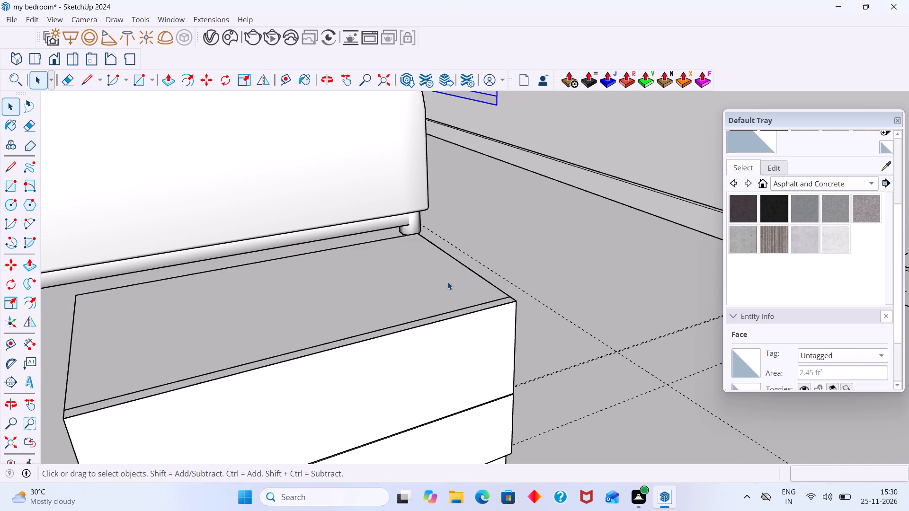
{"action": "double_click", "coordinate": [435, 287]}
{"action": "right_click", "coordinate": [434, 286]}
{"action": "left_click", "coordinate": [488, 108]}
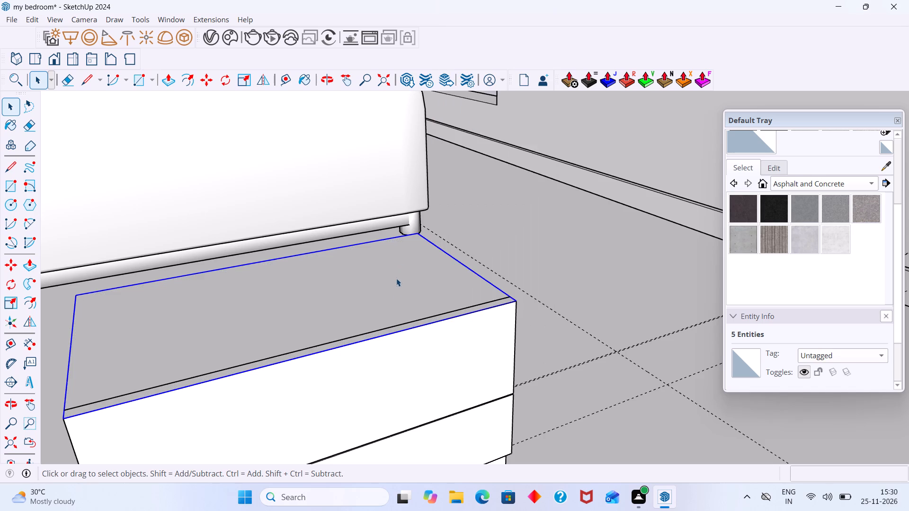
Open the top panel group, extrude its face upward 1" with Push/Pull, and close the group.
{"action": "middle_click_drag", "start_coordinate": [416, 332], "coordinate": [425, 352]}
{"action": "scroll", "coordinate": [424, 351], "scroll_direction": "down", "scroll_amount": 1}
{"action": "scroll", "coordinate": [404, 299], "scroll_direction": "up", "scroll_amount": 2}
{"action": "triple_click", "coordinate": [404, 296]}
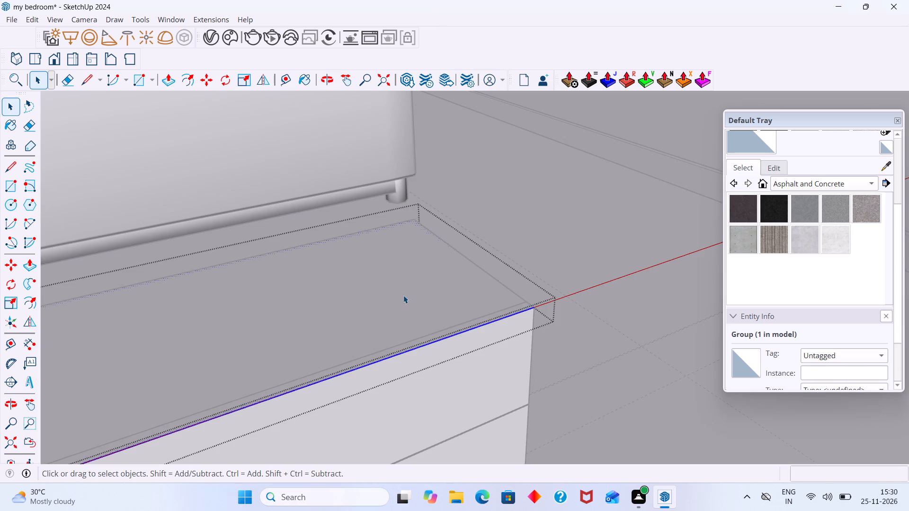
{"action": "key", "text": "p"}
{"action": "left_click", "coordinate": [403, 295]}
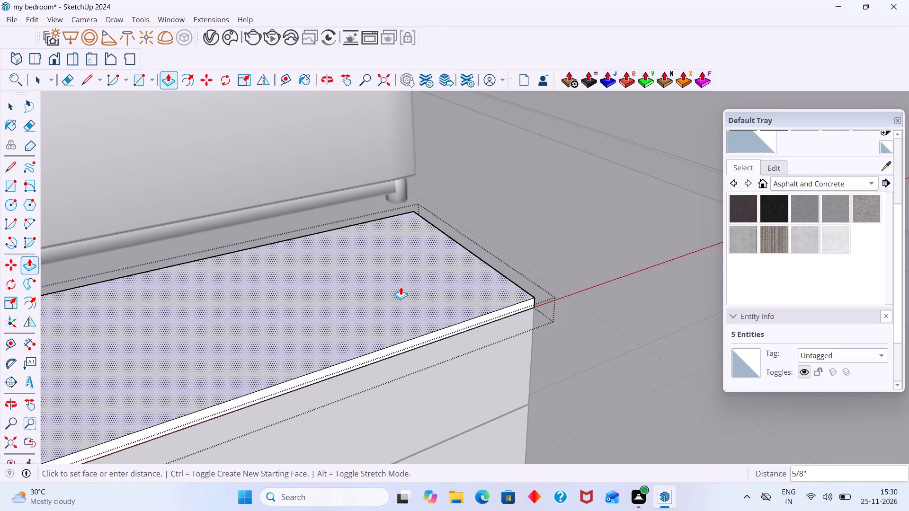
{"action": "type", "text": "18"}
{"action": "key", "text": "BackSpace"}
{"action": "key", "text": "BackSpace"}
{"action": "type", "text": "1\""}
{"action": "key", "text": "Return"}
{"action": "key", "text": "space"}
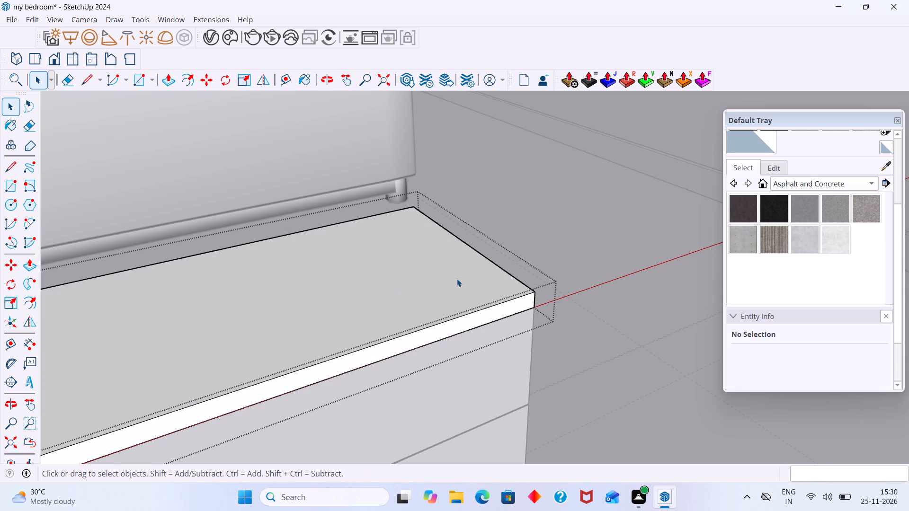
{"action": "scroll", "coordinate": [461, 284], "scroll_direction": "down", "scroll_amount": 20}
{"action": "scroll", "coordinate": [461, 284], "scroll_direction": "down", "scroll_amount": 3}
{"action": "left_click", "coordinate": [608, 386]}
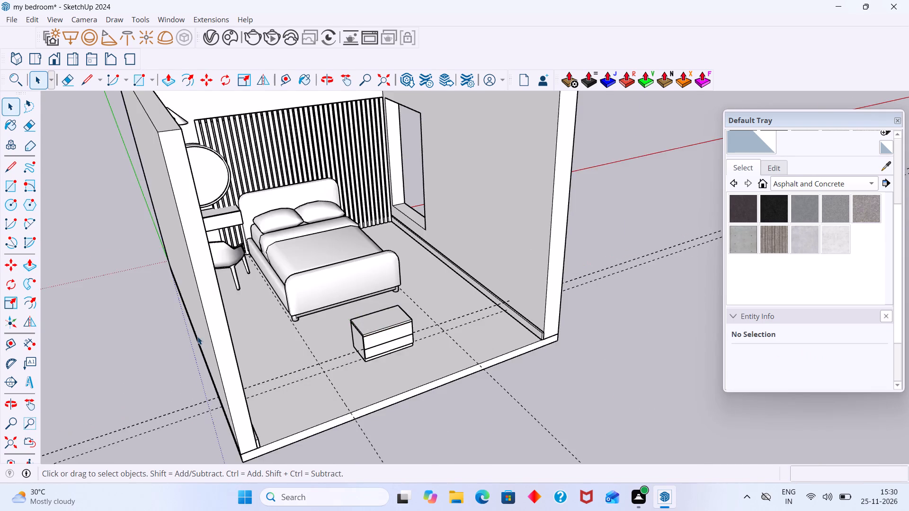
Open the top panel group, pull its front face out about 9/16" beyond the drawer fronts, and close the group.
{"action": "scroll", "coordinate": [197, 336], "scroll_direction": "up", "scroll_amount": 6}
{"action": "middle_click_drag", "start_coordinate": [470, 357], "coordinate": [460, 296]}
{"action": "scroll", "coordinate": [459, 282], "scroll_direction": "up", "scroll_amount": 12}
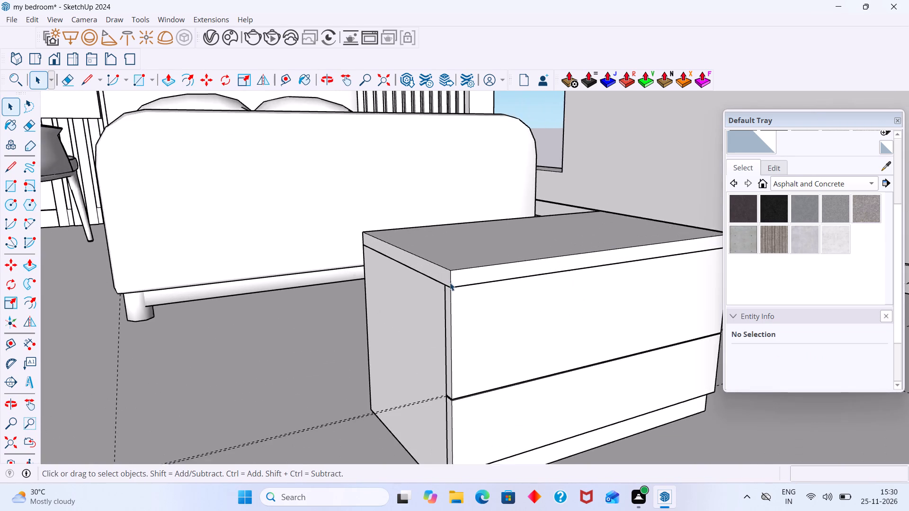
{"action": "scroll", "coordinate": [450, 282], "scroll_direction": "up", "scroll_amount": 7}
{"action": "left_click", "coordinate": [463, 276]}
{"action": "double_click", "coordinate": [463, 276]}
{"action": "left_click", "coordinate": [480, 274]}
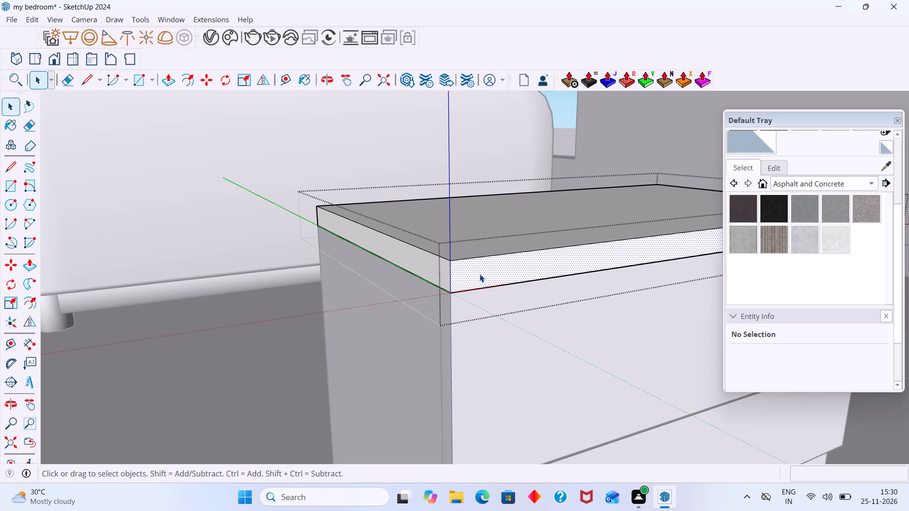
{"action": "key", "text": "p"}
{"action": "left_click", "coordinate": [478, 273]}
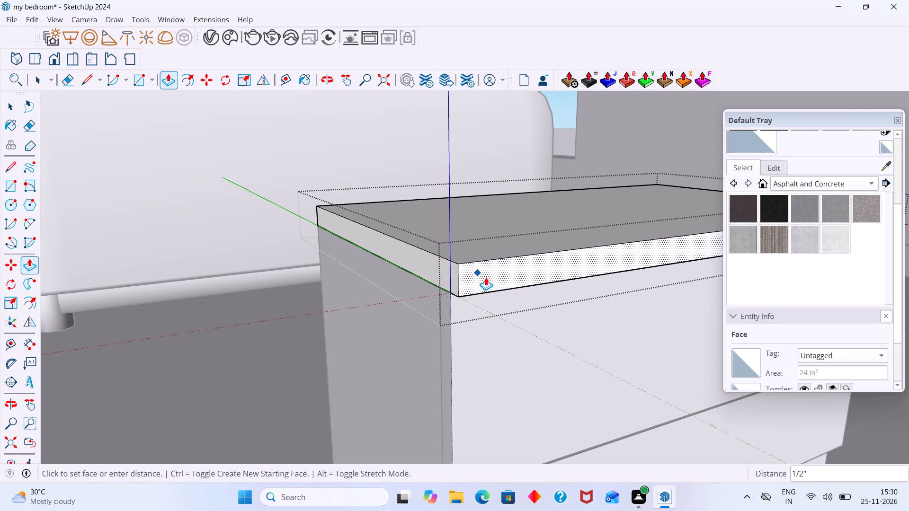
{"action": "middle_click_drag", "start_coordinate": [483, 276], "coordinate": [569, 252]}
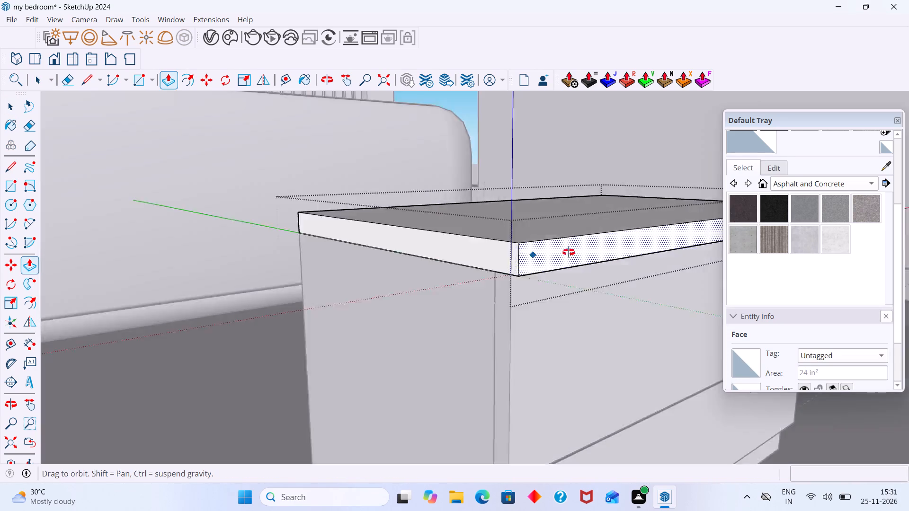
{"action": "middle_click_drag", "start_coordinate": [569, 252], "coordinate": [599, 246]}
{"action": "scroll", "coordinate": [599, 246], "scroll_direction": "up", "scroll_amount": 1}
{"action": "middle_click_drag", "start_coordinate": [538, 255], "coordinate": [526, 257]}
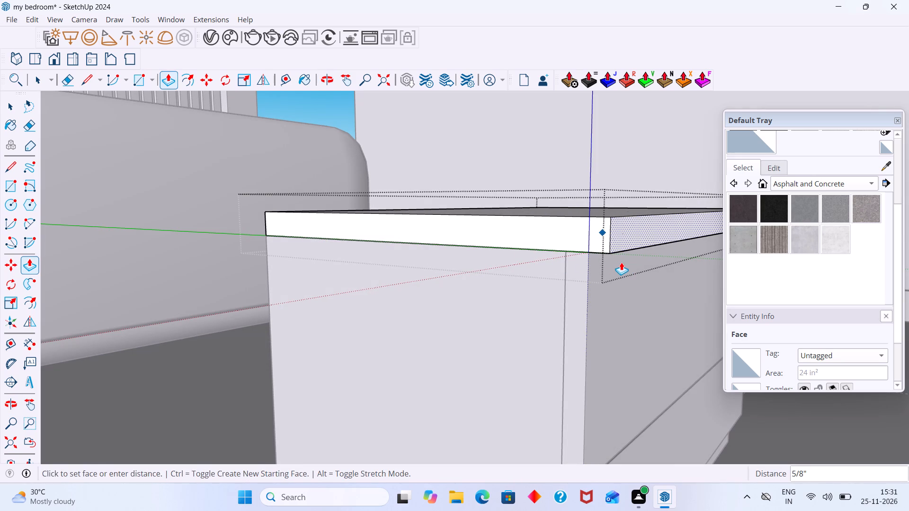
{"action": "left_click", "coordinate": [618, 261]}
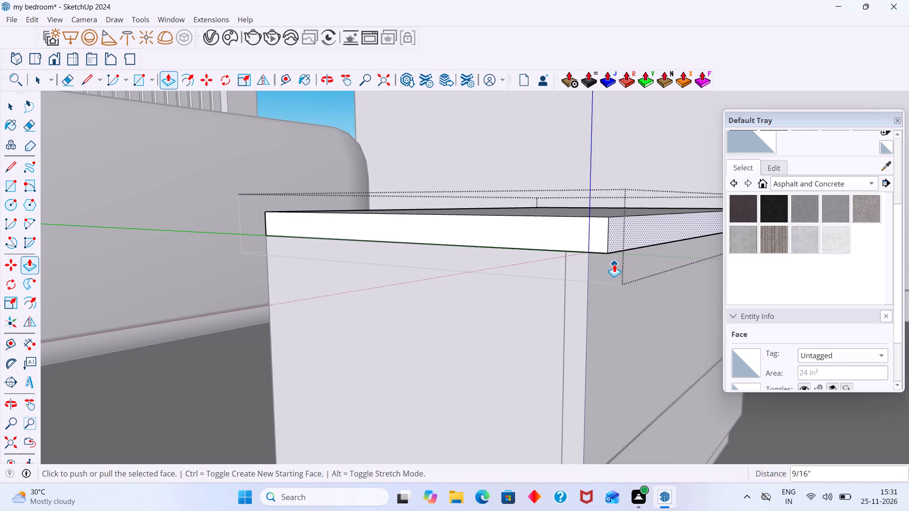
{"action": "key", "text": "space"}
{"action": "scroll", "coordinate": [590, 274], "scroll_direction": "down", "scroll_amount": 20}
{"action": "scroll", "coordinate": [590, 274], "scroll_direction": "down", "scroll_amount": 20}
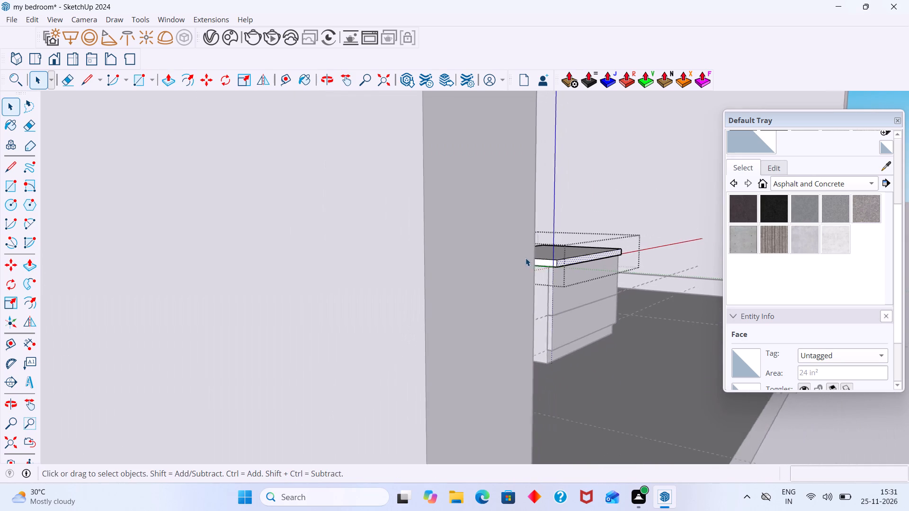
{"action": "scroll", "coordinate": [526, 258], "scroll_direction": "down", "scroll_amount": 20}
{"action": "scroll", "coordinate": [526, 258], "scroll_direction": "down", "scroll_amount": 8}
{"action": "left_click", "coordinate": [584, 335]}
Examine the bedside table's top panel and its overhang past the drawer fronts from several distances and angles.
{"action": "middle_click_drag", "start_coordinate": [570, 313], "coordinate": [449, 334]}
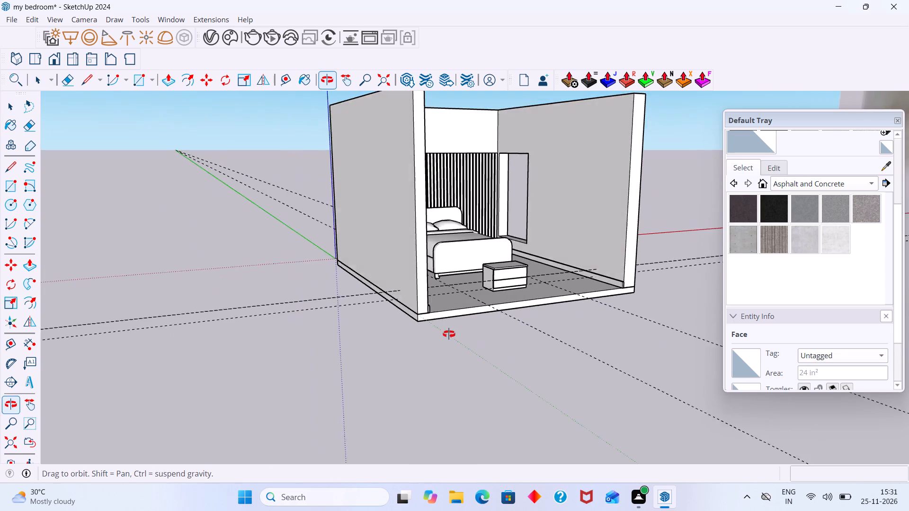
{"action": "middle_click_drag", "start_coordinate": [449, 334], "coordinate": [455, 325]}
{"action": "scroll", "coordinate": [475, 293], "scroll_direction": "up", "scroll_amount": 7}
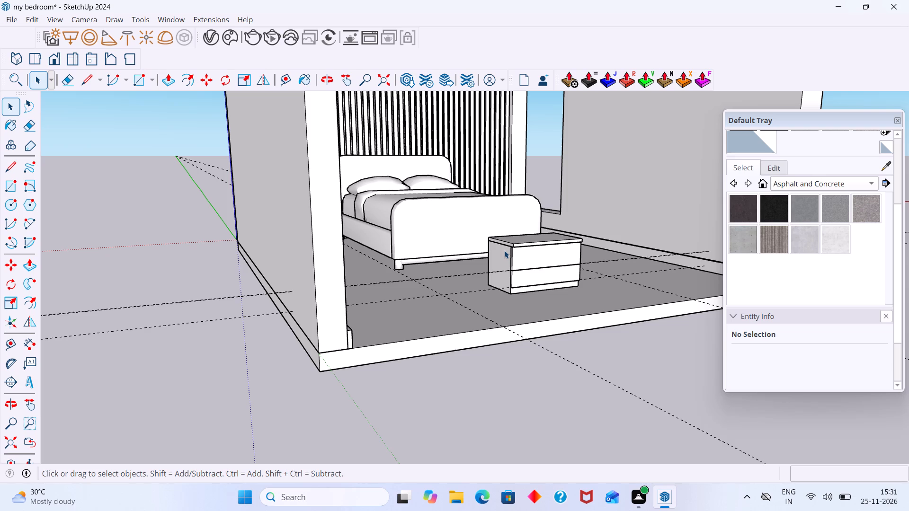
{"action": "scroll", "coordinate": [517, 243], "scroll_direction": "up", "scroll_amount": 14}
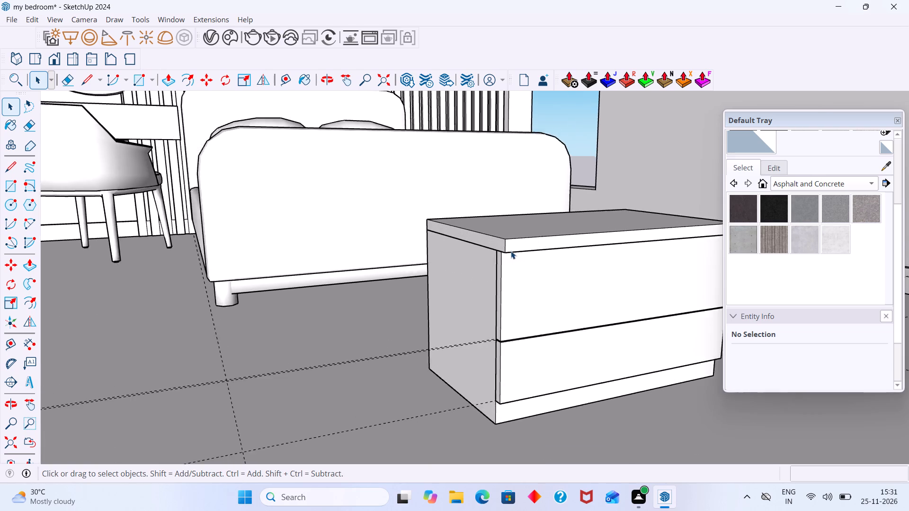
{"action": "scroll", "coordinate": [511, 251], "scroll_direction": "up", "scroll_amount": 3}
{"action": "left_click", "coordinate": [513, 249]}
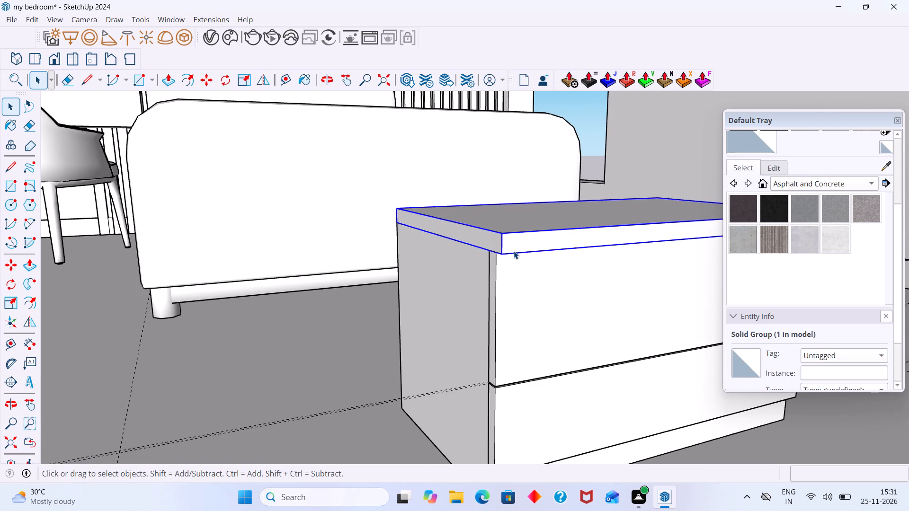
{"action": "scroll", "coordinate": [517, 256], "scroll_direction": "down", "scroll_amount": 20}
{"action": "scroll", "coordinate": [517, 256], "scroll_direction": "down", "scroll_amount": 10}
{"action": "left_click", "coordinate": [518, 339]}
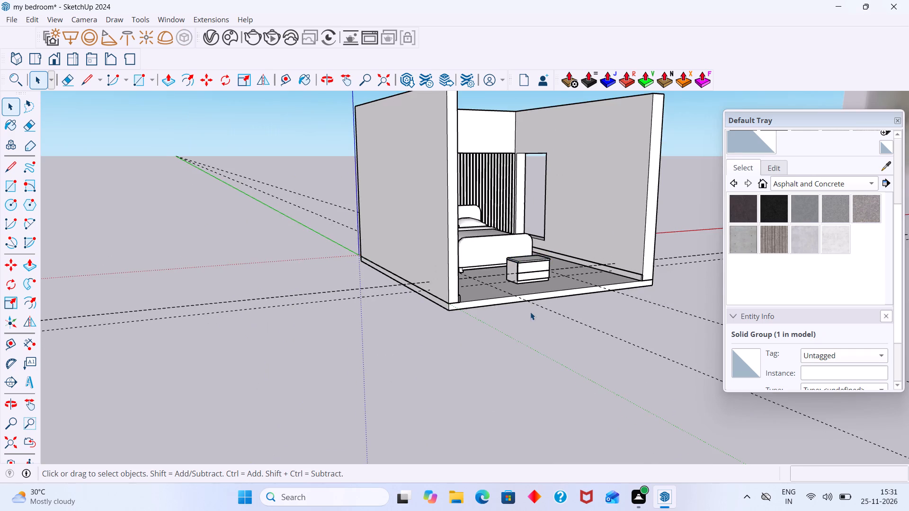
{"action": "middle_click_drag", "start_coordinate": [519, 319], "coordinate": [486, 347]}
{"action": "scroll", "coordinate": [507, 300], "scroll_direction": "up", "scroll_amount": 10}
{"action": "double_click", "coordinate": [501, 263]}
{"action": "triple_click", "coordinate": [501, 258]}
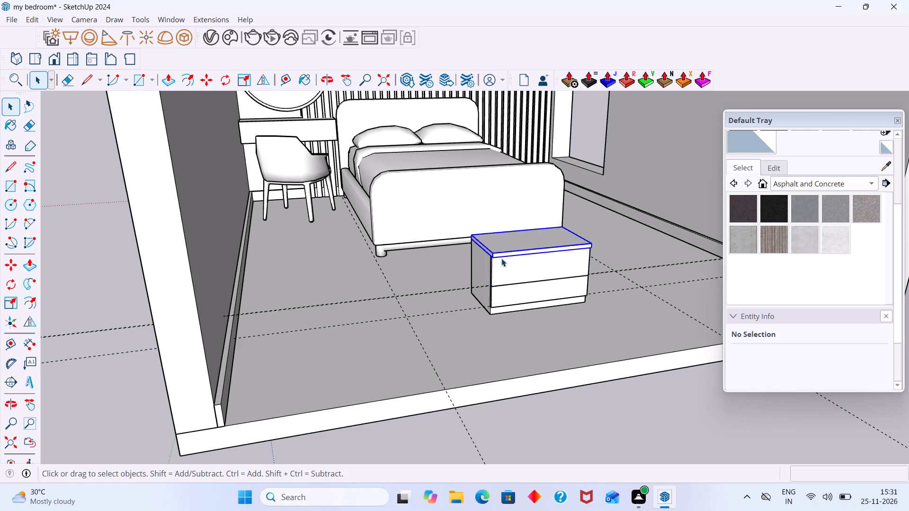
{"action": "triple_click", "coordinate": [501, 258]}
{"action": "scroll", "coordinate": [534, 298], "scroll_direction": "down", "scroll_amount": 10}
{"action": "left_click", "coordinate": [455, 402]}
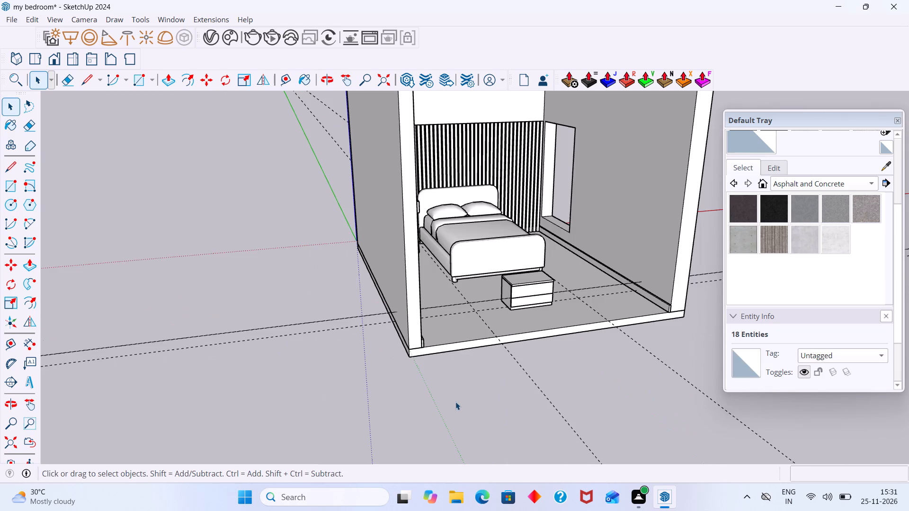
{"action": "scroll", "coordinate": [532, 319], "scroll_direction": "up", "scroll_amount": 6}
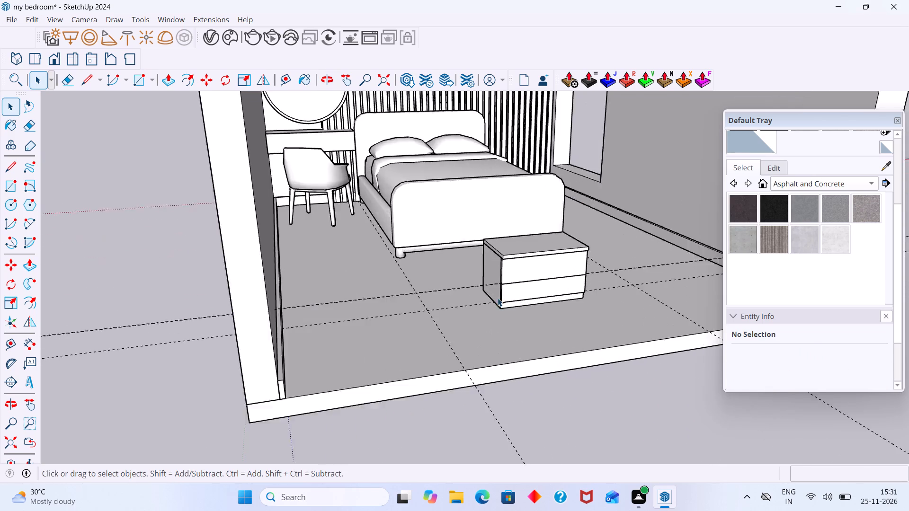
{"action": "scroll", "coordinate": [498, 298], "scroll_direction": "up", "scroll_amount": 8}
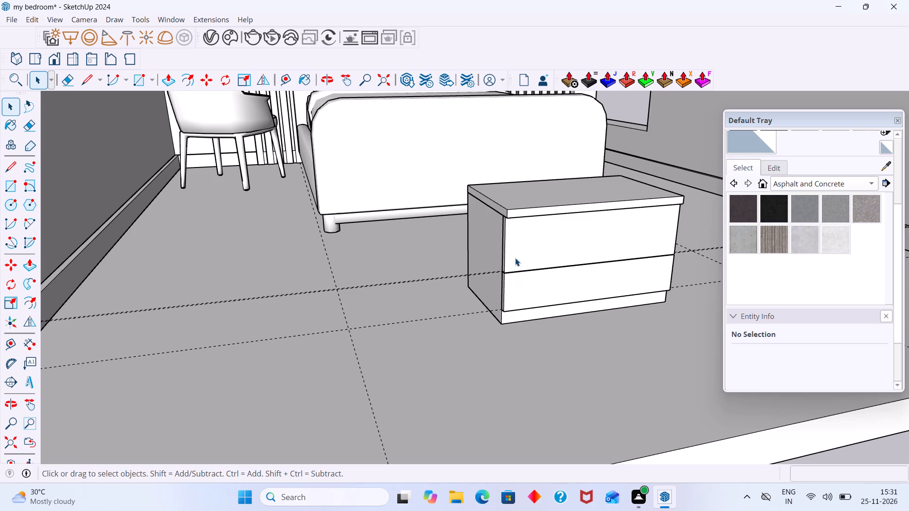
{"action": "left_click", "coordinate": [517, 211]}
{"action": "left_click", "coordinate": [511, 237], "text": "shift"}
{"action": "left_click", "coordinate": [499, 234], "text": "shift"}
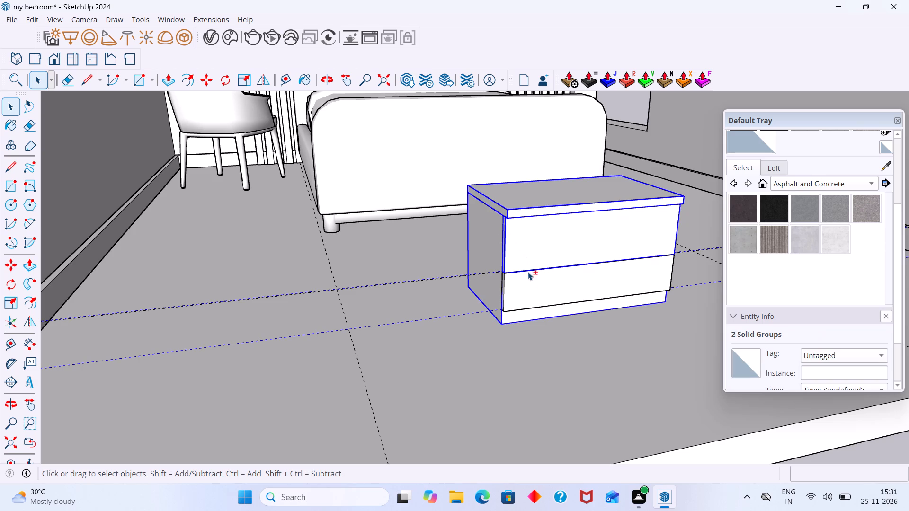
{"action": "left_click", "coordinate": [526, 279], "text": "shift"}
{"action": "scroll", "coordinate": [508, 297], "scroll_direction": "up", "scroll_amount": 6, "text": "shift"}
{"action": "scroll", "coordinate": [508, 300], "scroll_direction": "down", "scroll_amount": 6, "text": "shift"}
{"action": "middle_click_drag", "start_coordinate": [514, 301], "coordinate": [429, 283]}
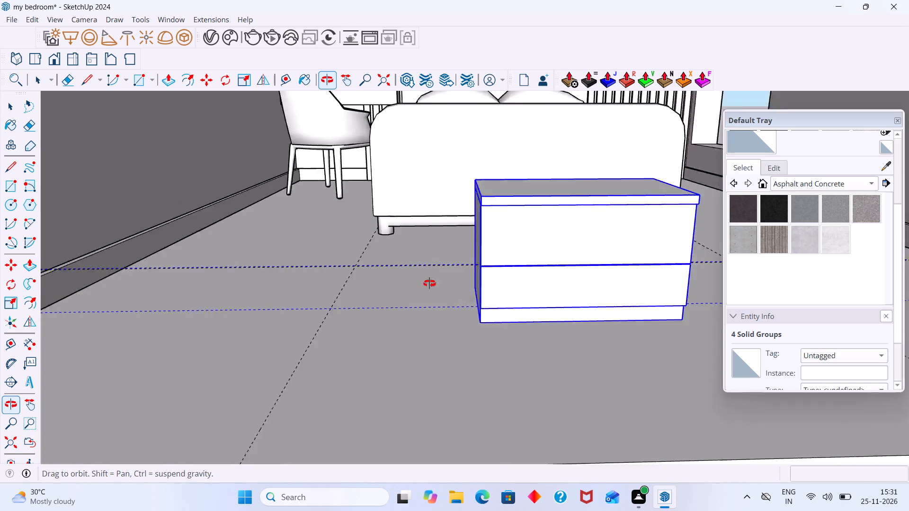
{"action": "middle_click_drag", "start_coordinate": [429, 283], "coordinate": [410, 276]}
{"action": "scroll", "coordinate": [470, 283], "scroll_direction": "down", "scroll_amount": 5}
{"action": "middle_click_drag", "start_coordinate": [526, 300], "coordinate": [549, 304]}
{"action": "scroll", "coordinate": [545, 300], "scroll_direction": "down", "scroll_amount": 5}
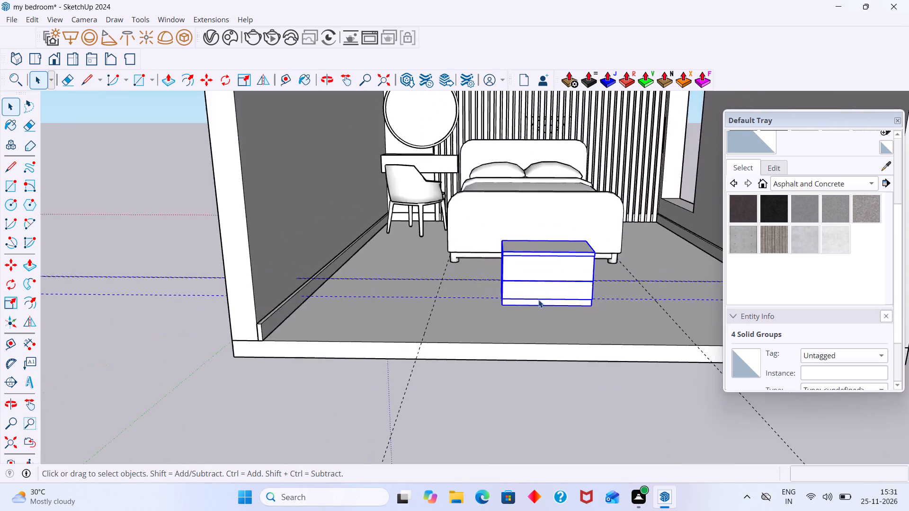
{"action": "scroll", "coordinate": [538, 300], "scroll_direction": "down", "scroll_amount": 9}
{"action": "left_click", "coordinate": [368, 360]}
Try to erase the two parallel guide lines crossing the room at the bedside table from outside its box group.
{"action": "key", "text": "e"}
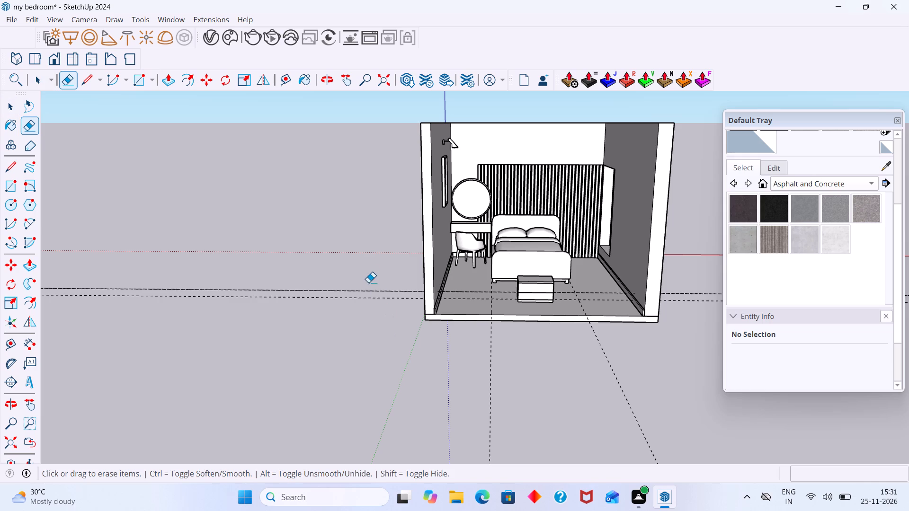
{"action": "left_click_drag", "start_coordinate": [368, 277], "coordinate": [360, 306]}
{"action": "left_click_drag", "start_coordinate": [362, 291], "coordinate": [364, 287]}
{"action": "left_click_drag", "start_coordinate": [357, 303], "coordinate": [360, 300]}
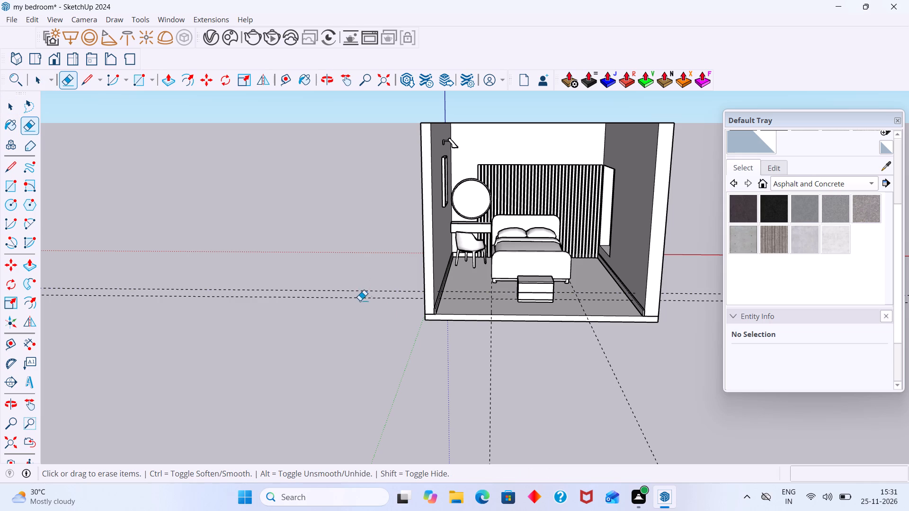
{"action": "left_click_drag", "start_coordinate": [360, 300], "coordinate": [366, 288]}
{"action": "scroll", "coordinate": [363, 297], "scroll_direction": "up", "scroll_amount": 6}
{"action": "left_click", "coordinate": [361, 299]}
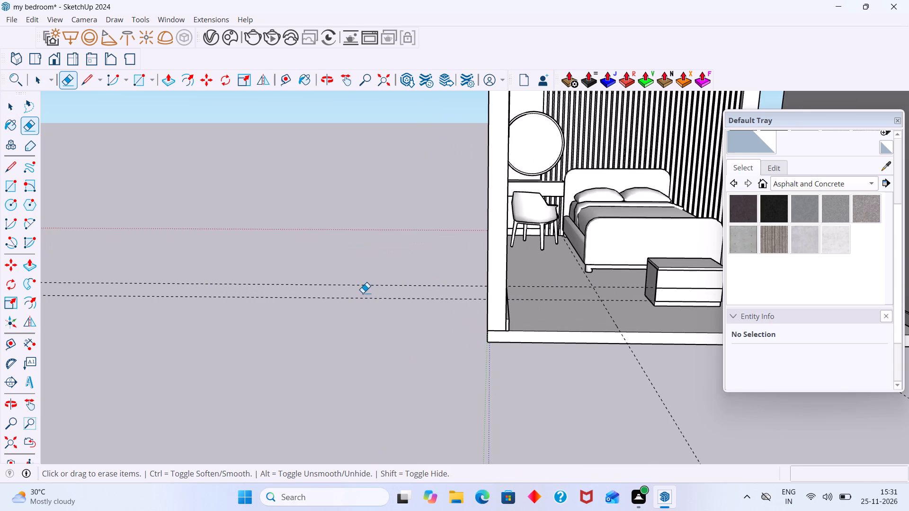
Open the bedside box group, erase the two parallel guide lines crossing the room's width, and close the group.
{"action": "middle_click_drag", "start_coordinate": [362, 293], "coordinate": [360, 355]}
{"action": "scroll", "coordinate": [359, 349], "scroll_direction": "up", "scroll_amount": 1}
{"action": "key", "text": "space"}
{"action": "scroll", "coordinate": [356, 342], "scroll_direction": "up", "scroll_amount": 5}
{"action": "double_click", "coordinate": [356, 348]}
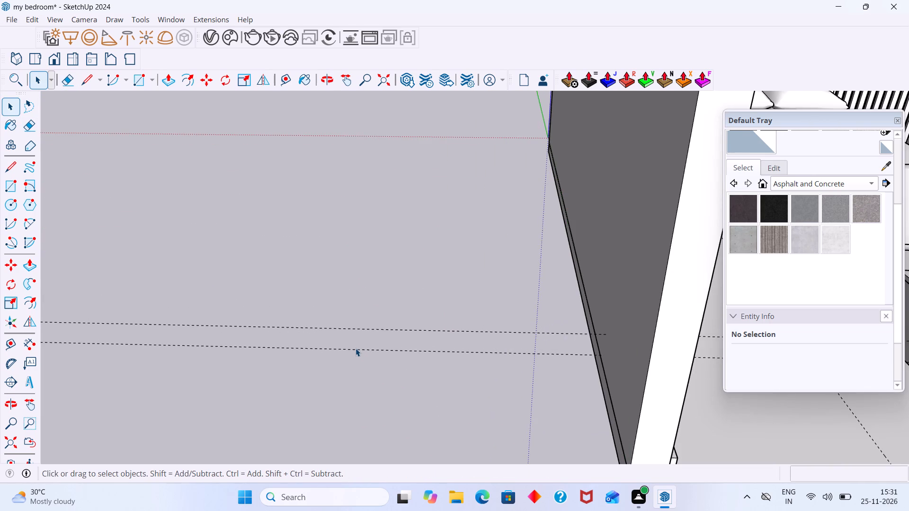
{"action": "double_click", "coordinate": [358, 351]}
{"action": "scroll", "coordinate": [358, 351], "scroll_direction": "up", "scroll_amount": 1}
{"action": "left_click", "coordinate": [359, 349]}
{"action": "key", "text": "e"}
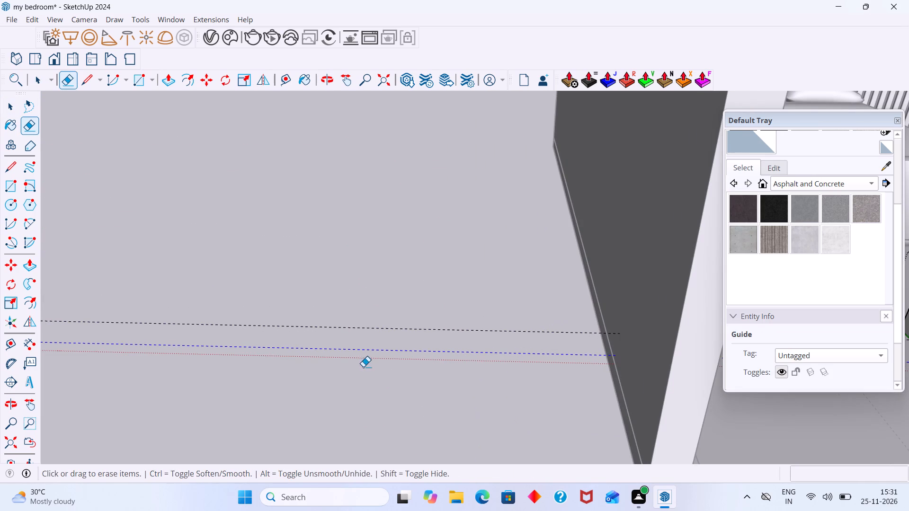
{"action": "left_click_drag", "start_coordinate": [365, 366], "coordinate": [376, 305]}
{"action": "scroll", "coordinate": [367, 348], "scroll_direction": "down", "scroll_amount": 20}
{"action": "scroll", "coordinate": [367, 348], "scroll_direction": "down", "scroll_amount": 5}
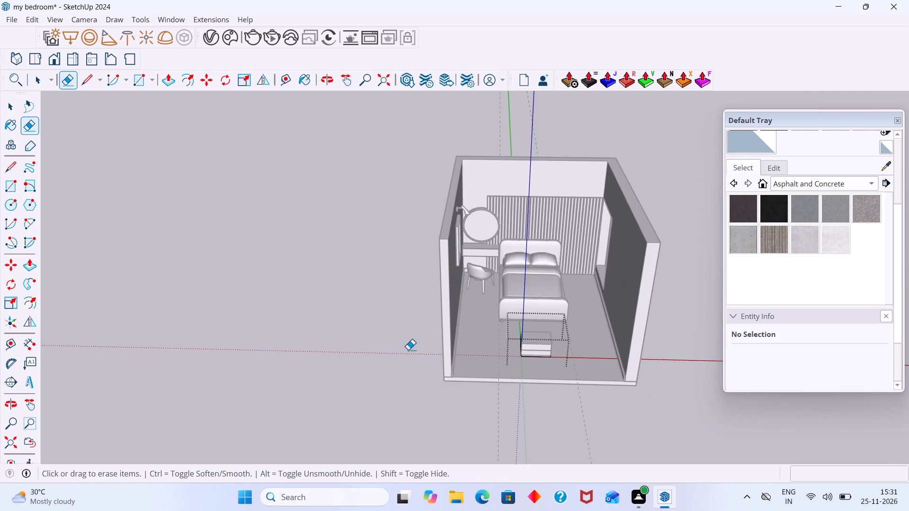
{"action": "middle_click_drag", "start_coordinate": [408, 347], "coordinate": [320, 282]}
{"action": "key", "text": "space"}
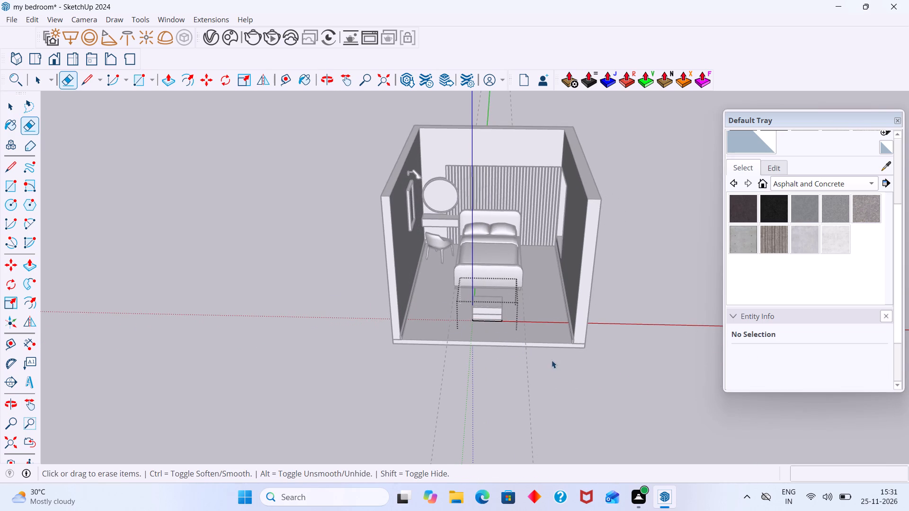
{"action": "left_click", "coordinate": [642, 346]}
Erase the two remaining parallel guide lines running along the room's length past the bedside table.
{"action": "middle_click_drag", "start_coordinate": [574, 328], "coordinate": [334, 303]}
{"action": "scroll", "coordinate": [334, 303], "scroll_direction": "up", "scroll_amount": 1}
{"action": "key", "text": "r"}
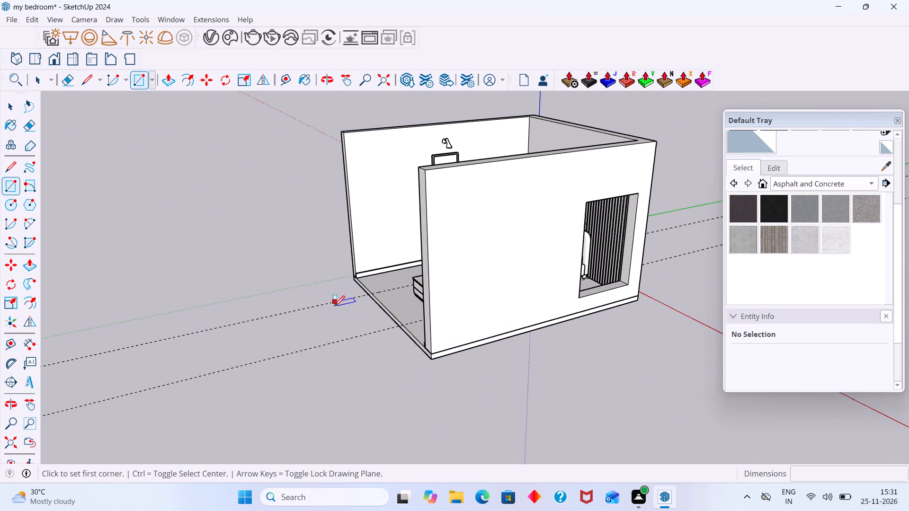
{"action": "key", "text": "e"}
{"action": "left_click_drag", "start_coordinate": [334, 352], "coordinate": [289, 281]}
{"action": "scroll", "coordinate": [294, 294], "scroll_direction": "down", "scroll_amount": 2}
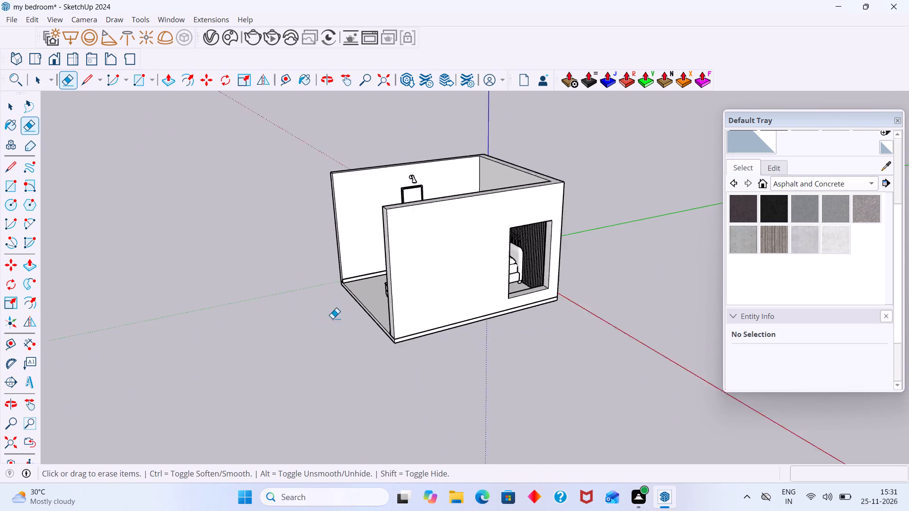
{"action": "scroll", "coordinate": [332, 318], "scroll_direction": "down", "scroll_amount": 7}
{"action": "middle_click_drag", "start_coordinate": [333, 293], "coordinate": [437, 292]}
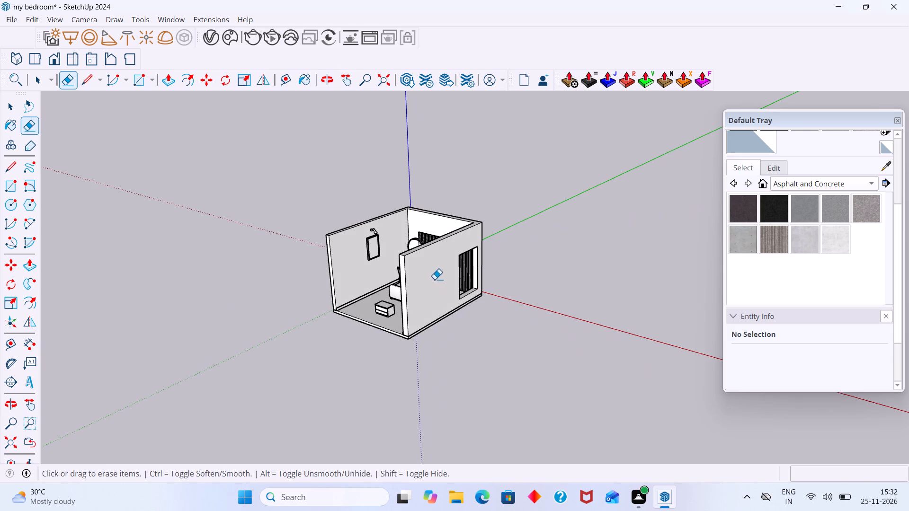
{"action": "key", "text": "space"}
Select the bedside table's four groups and move them by the bottom back corner about 11' 2" to the slatted wall beside the bed.
{"action": "scroll", "coordinate": [379, 302], "scroll_direction": "up", "scroll_amount": 6}
{"action": "middle_click_drag", "start_coordinate": [381, 302], "coordinate": [425, 304]}
{"action": "scroll", "coordinate": [386, 320], "scroll_direction": "up", "scroll_amount": 2}
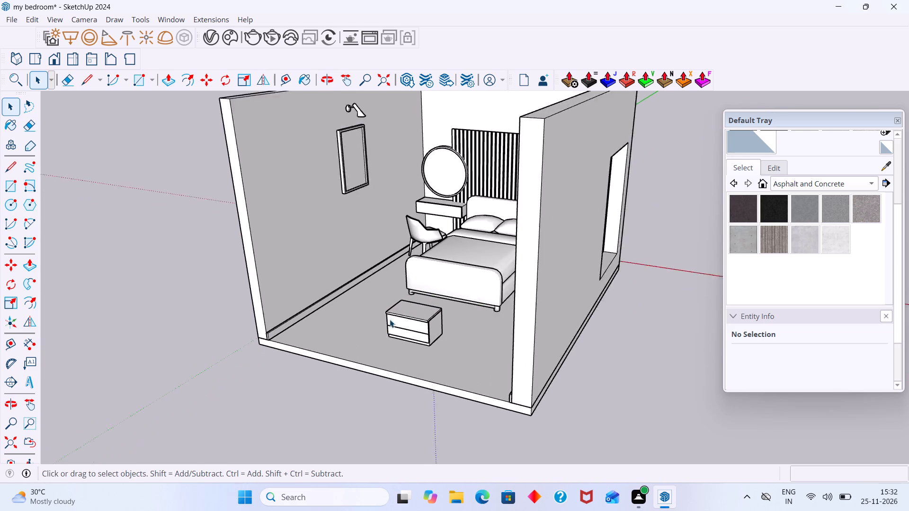
{"action": "scroll", "coordinate": [390, 319], "scroll_direction": "up", "scroll_amount": 8}
{"action": "left_click", "coordinate": [416, 309]}
{"action": "scroll", "coordinate": [444, 330], "scroll_direction": "up", "scroll_amount": 4, "text": "shift"}
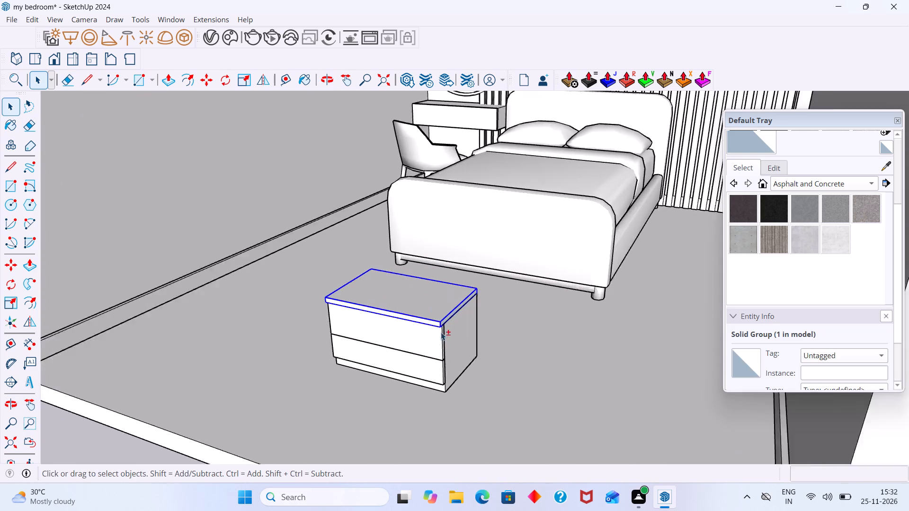
{"action": "scroll", "coordinate": [441, 332], "scroll_direction": "up", "scroll_amount": 4, "text": "shift"}
{"action": "left_click", "coordinate": [439, 345], "text": "shift"}
{"action": "left_click", "coordinate": [453, 339], "text": "shift"}
{"action": "left_click", "coordinate": [428, 374], "text": "shift"}
{"action": "scroll", "coordinate": [430, 362], "scroll_direction": "down", "scroll_amount": 3, "text": "shift"}
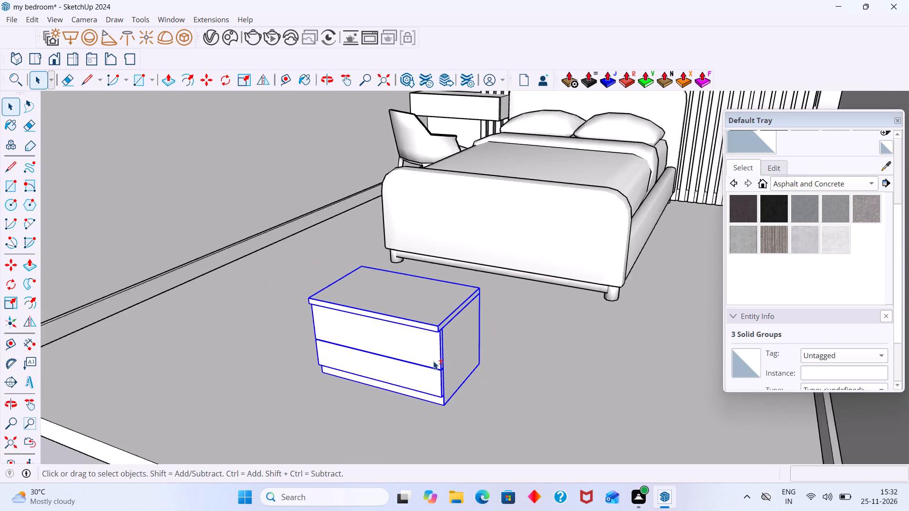
{"action": "scroll", "coordinate": [433, 361], "scroll_direction": "down", "scroll_amount": 1, "text": "shift"}
{"action": "middle_click_drag", "start_coordinate": [423, 350], "coordinate": [527, 329]}
{"action": "middle_click_drag", "start_coordinate": [453, 335], "coordinate": [525, 338]}
{"action": "middle_click_drag", "start_coordinate": [481, 348], "coordinate": [536, 341]}
{"action": "key", "text": "m"}
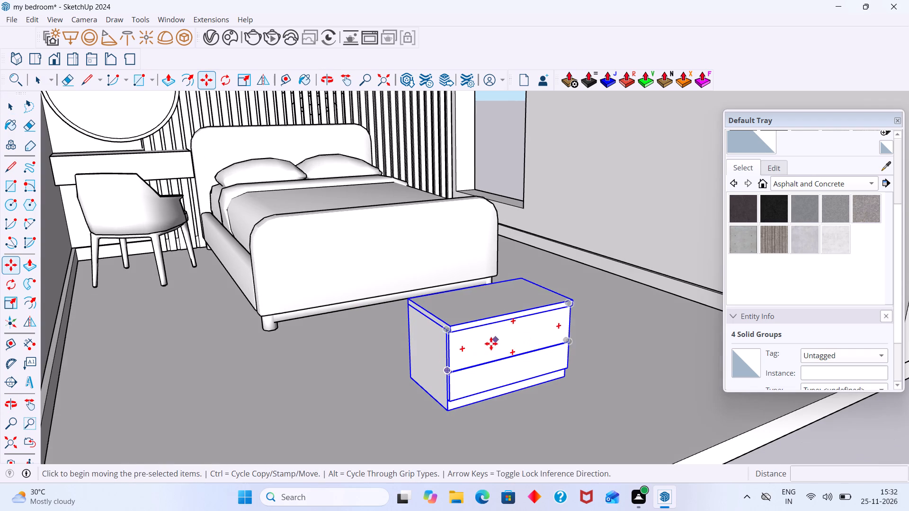
{"action": "scroll", "coordinate": [404, 372], "scroll_direction": "up", "scroll_amount": 7}
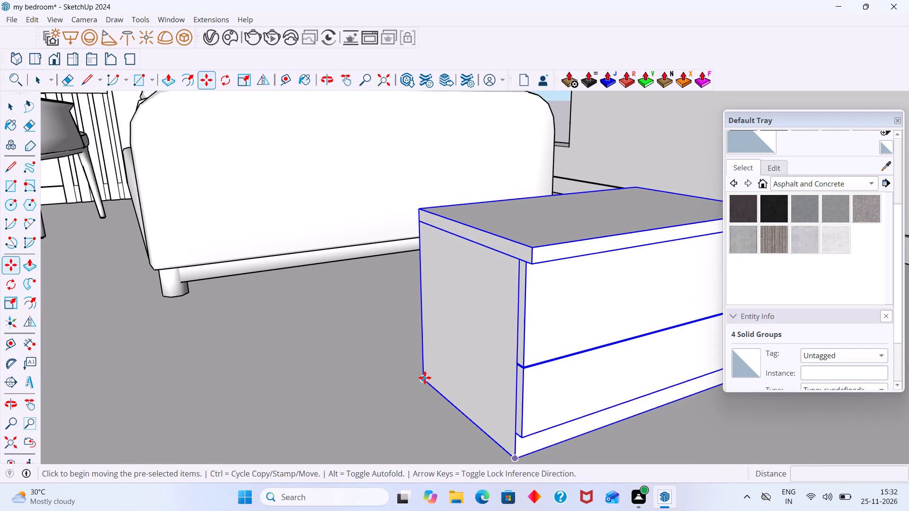
{"action": "left_click", "coordinate": [425, 379]}
{"action": "scroll", "coordinate": [463, 242], "scroll_direction": "down", "scroll_amount": 13}
{"action": "middle_click_drag", "start_coordinate": [473, 222], "coordinate": [337, 261]}
{"action": "scroll", "coordinate": [514, 168], "scroll_direction": "up", "scroll_amount": 20}
{"action": "scroll", "coordinate": [514, 168], "scroll_direction": "up", "scroll_amount": 7}
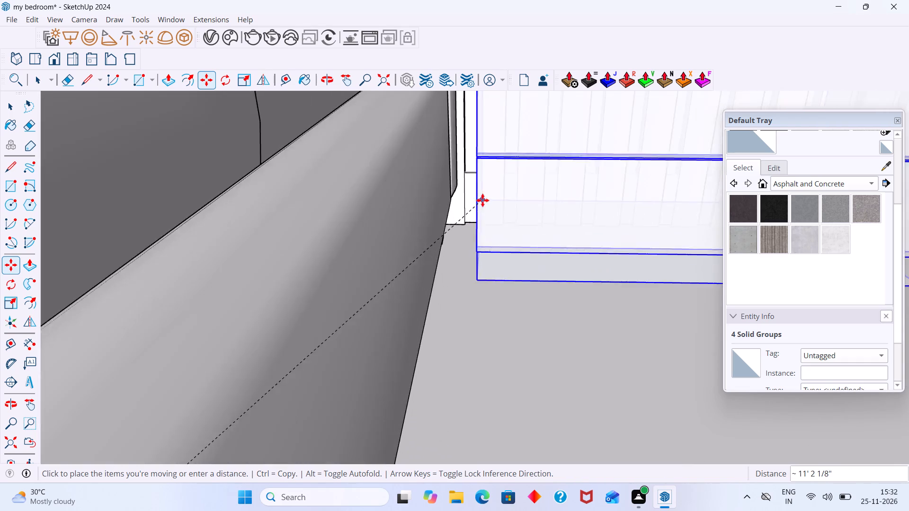
{"action": "scroll", "coordinate": [482, 200], "scroll_direction": "up", "scroll_amount": 5}
{"action": "middle_click_drag", "start_coordinate": [481, 235], "coordinate": [506, 232]}
{"action": "scroll", "coordinate": [542, 243], "scroll_direction": "up", "scroll_amount": 1}
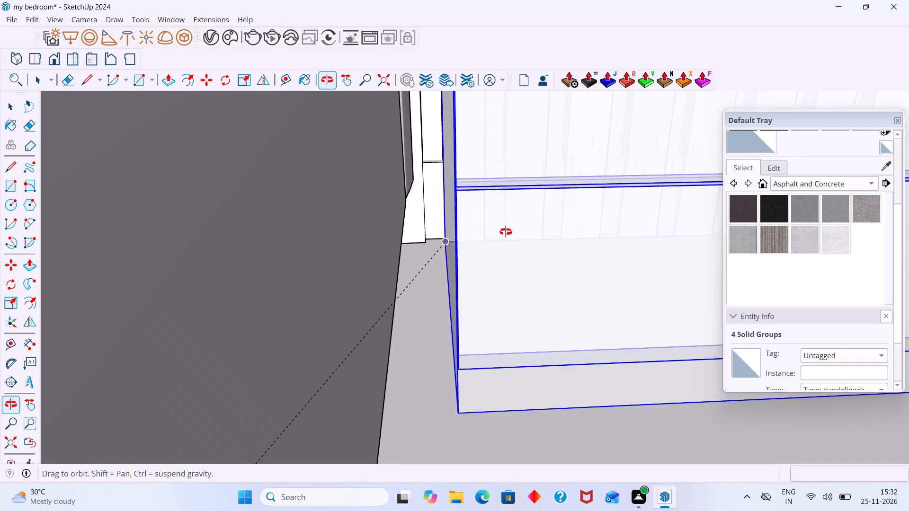
{"action": "middle_click_drag", "start_coordinate": [506, 232], "coordinate": [507, 229]}
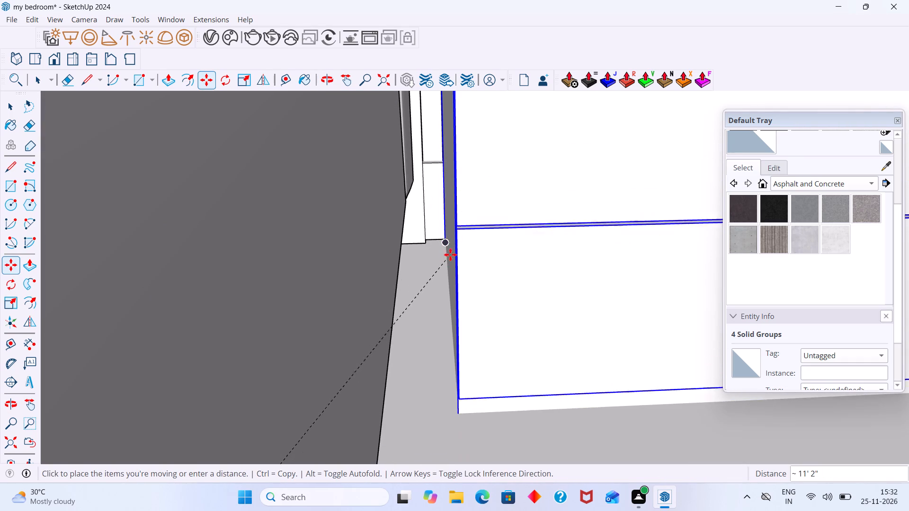
{"action": "left_click", "coordinate": [446, 240]}
{"action": "key", "text": "space"}
{"action": "scroll", "coordinate": [441, 240], "scroll_direction": "up", "scroll_amount": 1}
{"action": "scroll", "coordinate": [439, 247], "scroll_direction": "down", "scroll_amount": 2}
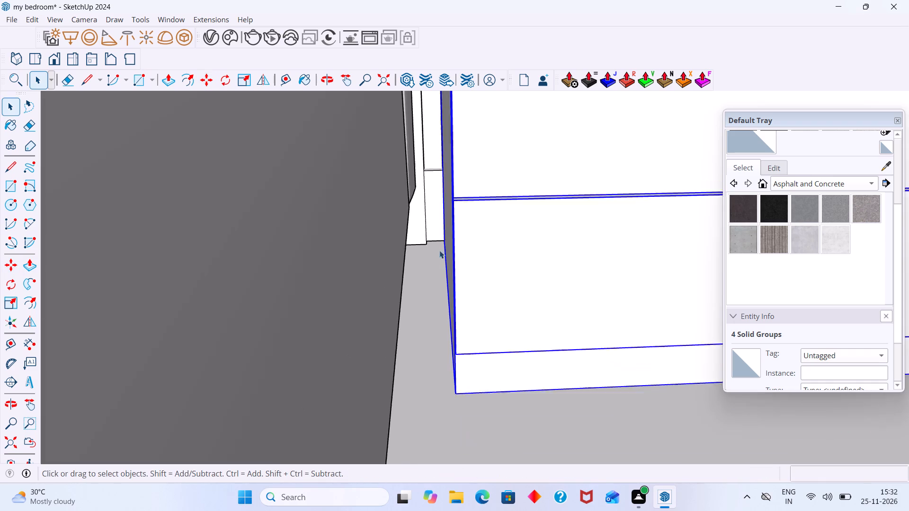
{"action": "scroll", "coordinate": [439, 250], "scroll_direction": "down", "scroll_amount": 20}
{"action": "scroll", "coordinate": [439, 250], "scroll_direction": "down", "scroll_amount": 14}
{"action": "left_click", "coordinate": [544, 224]}
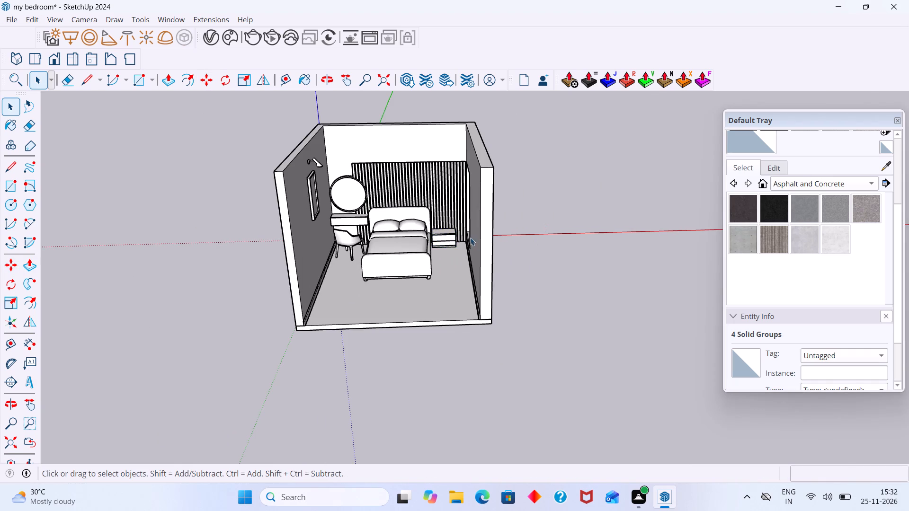
Reselect the bedside table's four groups and move them about 1 3/16" along the green axis, away from the slatted wall.
{"action": "middle_click_drag", "start_coordinate": [470, 238], "coordinate": [530, 238]}
{"action": "scroll", "coordinate": [461, 236], "scroll_direction": "up", "scroll_amount": 20}
{"action": "scroll", "coordinate": [461, 236], "scroll_direction": "up", "scroll_amount": 2}
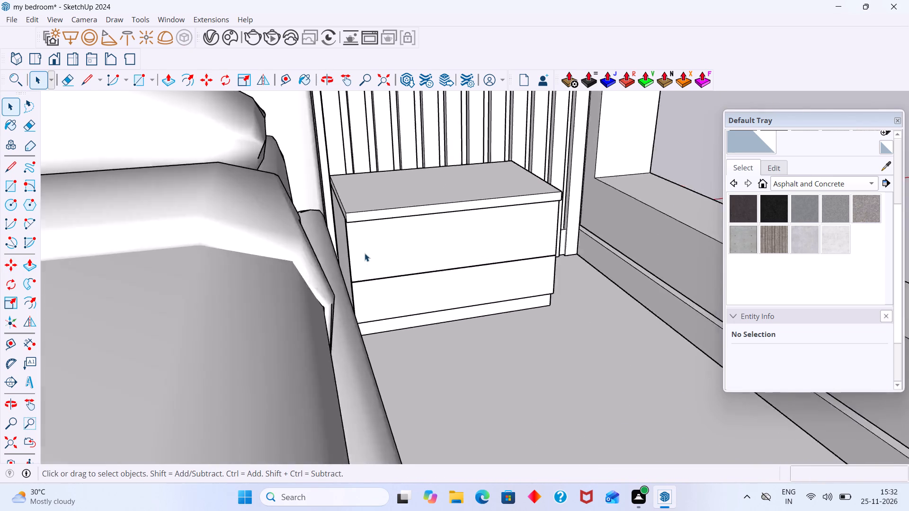
{"action": "scroll", "coordinate": [365, 253], "scroll_direction": "up", "scroll_amount": 11}
{"action": "scroll", "coordinate": [328, 284], "scroll_direction": "up", "scroll_amount": 6}
{"action": "middle_click_drag", "start_coordinate": [341, 301], "coordinate": [378, 303]}
{"action": "left_click", "coordinate": [312, 282]}
{"action": "middle_click_drag", "start_coordinate": [333, 300], "coordinate": [317, 308]}
{"action": "scroll", "coordinate": [355, 291], "scroll_direction": "down", "scroll_amount": 3}
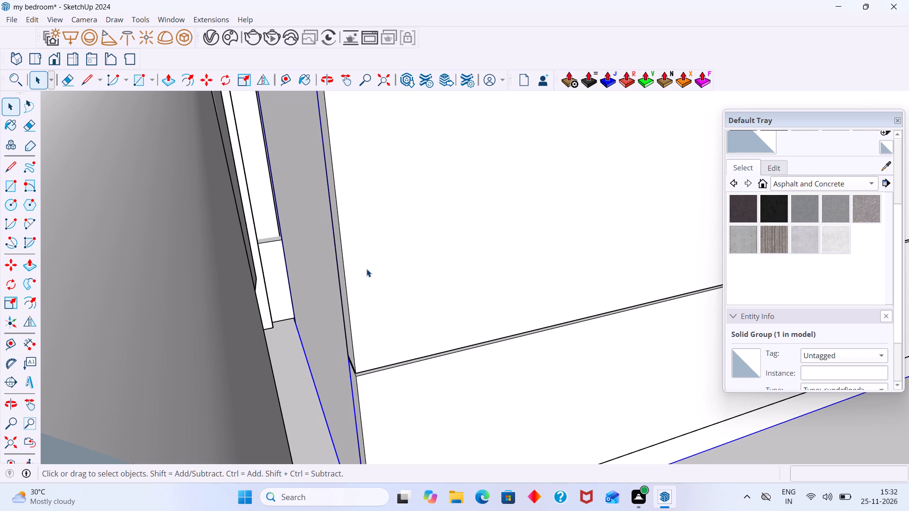
{"action": "scroll", "coordinate": [361, 274], "scroll_direction": "down", "scroll_amount": 6}
{"action": "left_click", "coordinate": [383, 261], "text": "shift"}
{"action": "left_click", "coordinate": [391, 124], "text": "shift"}
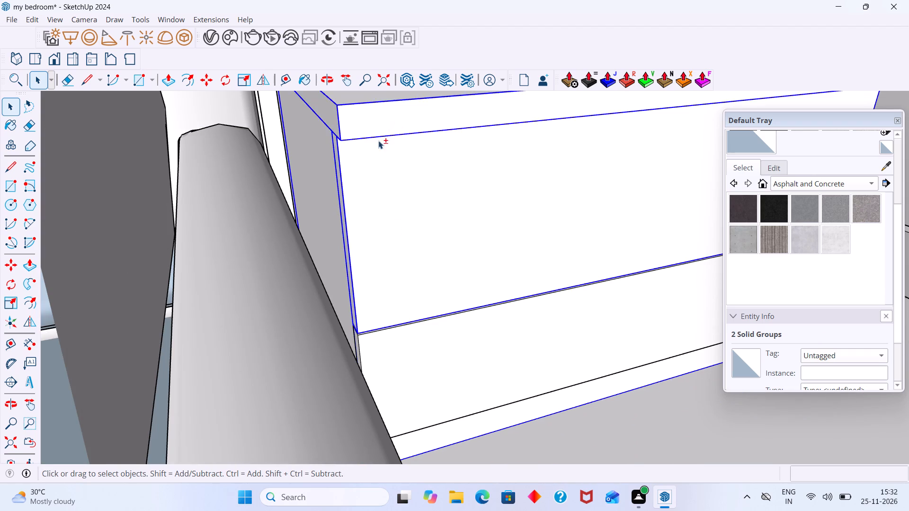
{"action": "scroll", "coordinate": [374, 171], "scroll_direction": "down", "scroll_amount": 14, "text": "shift"}
{"action": "middle_click_drag", "start_coordinate": [495, 214], "coordinate": [450, 212]}
{"action": "scroll", "coordinate": [493, 211], "scroll_direction": "down", "scroll_amount": 9}
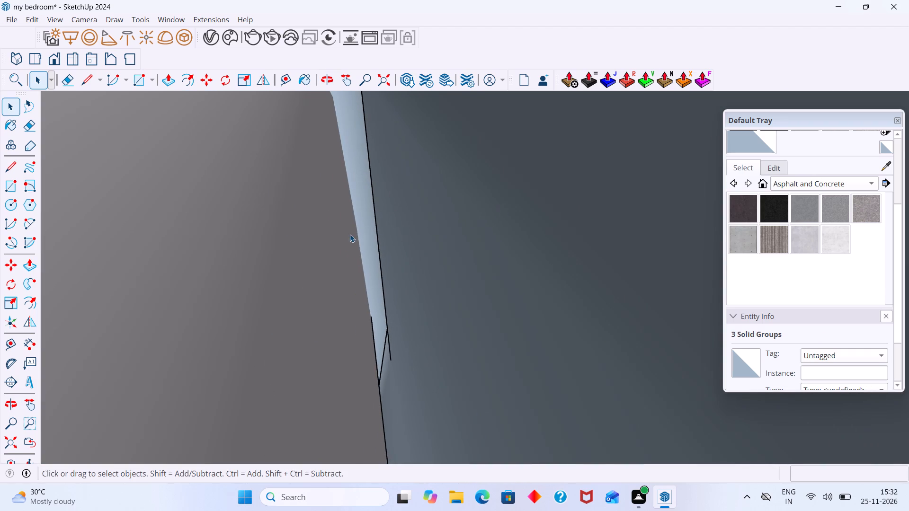
{"action": "left_click", "coordinate": [389, 82]}
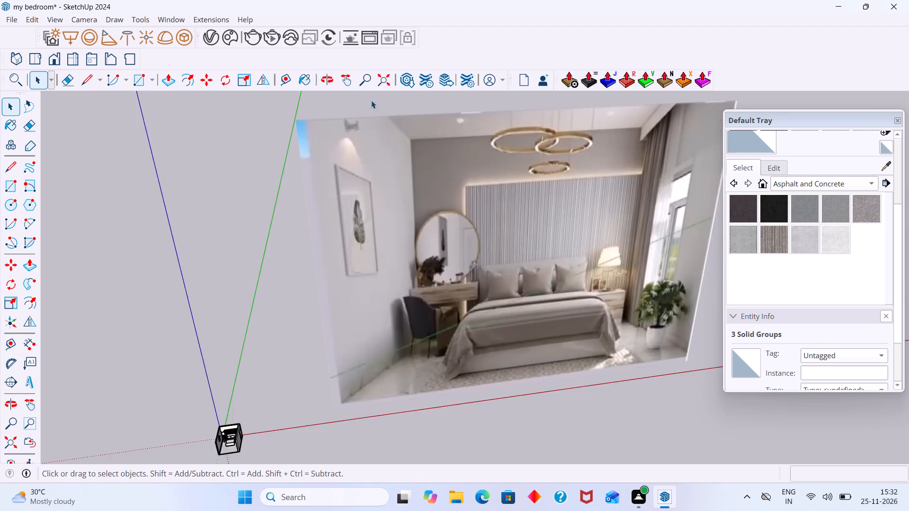
{"action": "scroll", "coordinate": [379, 117], "scroll_direction": "down", "scroll_amount": 4}
{"action": "middle_click_drag", "start_coordinate": [488, 207], "coordinate": [438, 200]}
{"action": "scroll", "coordinate": [235, 343], "scroll_direction": "up", "scroll_amount": 15}
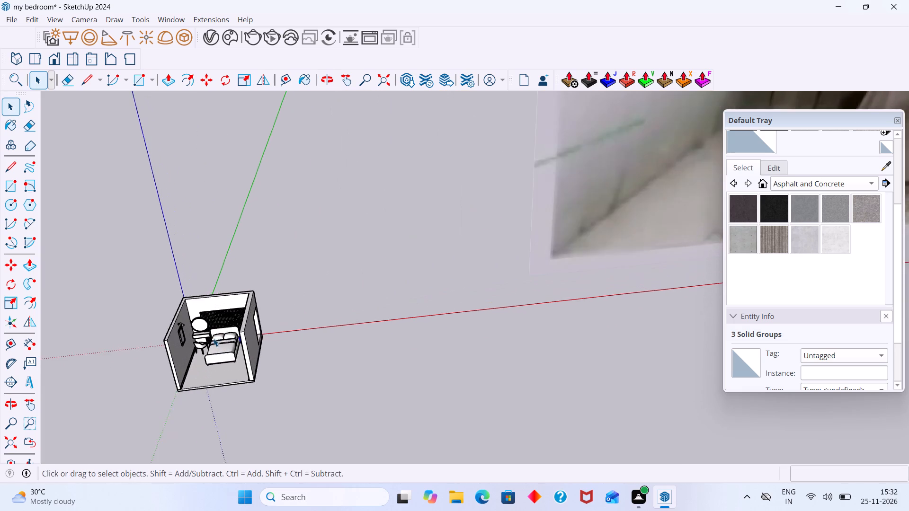
{"action": "scroll", "coordinate": [214, 338], "scroll_direction": "up", "scroll_amount": 3}
{"action": "middle_click_drag", "start_coordinate": [242, 342], "coordinate": [252, 318]}
{"action": "scroll", "coordinate": [237, 349], "scroll_direction": "up", "scroll_amount": 20}
{"action": "scroll", "coordinate": [237, 349], "scroll_direction": "up", "scroll_amount": 6}
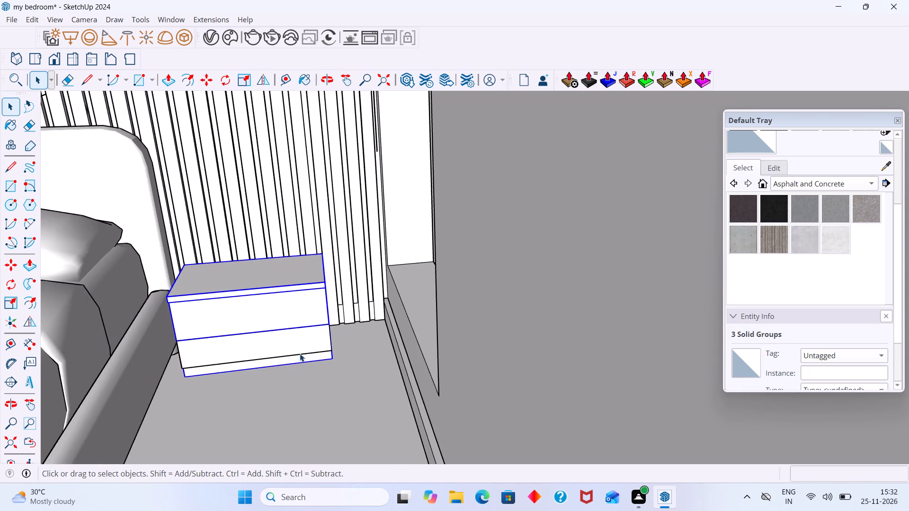
{"action": "scroll", "coordinate": [300, 352], "scroll_direction": "up", "scroll_amount": 7}
{"action": "left_click", "coordinate": [302, 344], "text": "shift"}
{"action": "middle_click_drag", "start_coordinate": [312, 347], "coordinate": [252, 337]}
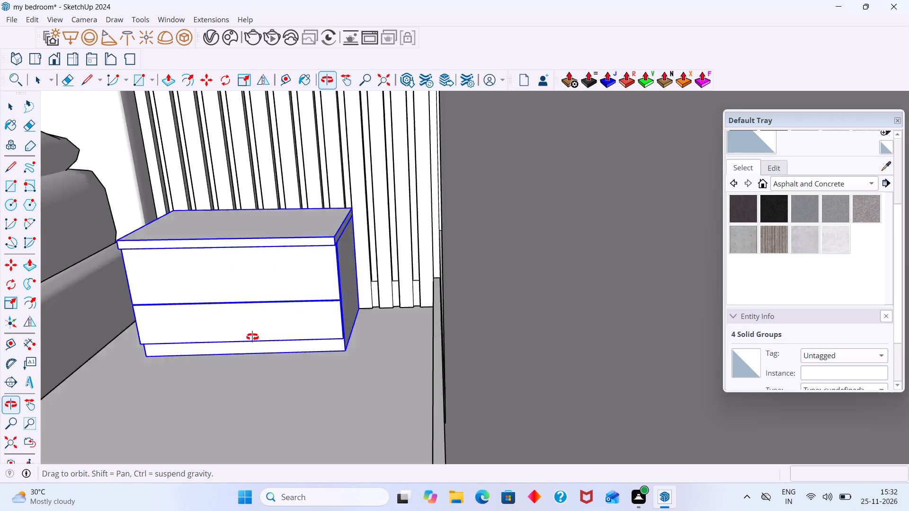
{"action": "middle_click_drag", "start_coordinate": [252, 337], "coordinate": [407, 327]}
{"action": "scroll", "coordinate": [62, 337], "scroll_direction": "up", "scroll_amount": 5}
{"action": "middle_click_drag", "start_coordinate": [102, 350], "coordinate": [163, 318], "text": "shift"}
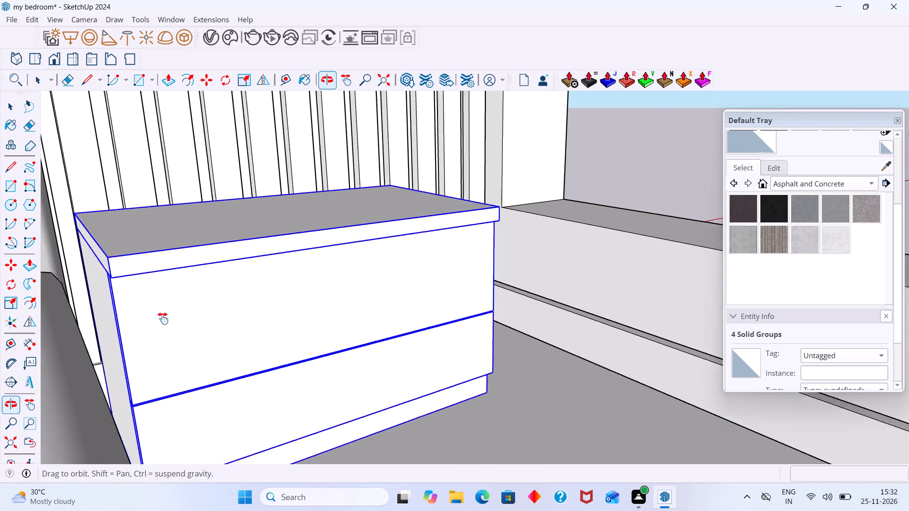
{"action": "middle_click_drag", "start_coordinate": [163, 318], "coordinate": [148, 336], "text": "shift"}
{"action": "middle_click_drag", "start_coordinate": [233, 326], "coordinate": [145, 342]}
{"action": "scroll", "coordinate": [217, 321], "scroll_direction": "down", "scroll_amount": 3}
{"action": "scroll", "coordinate": [316, 317], "scroll_direction": "up", "scroll_amount": 4}
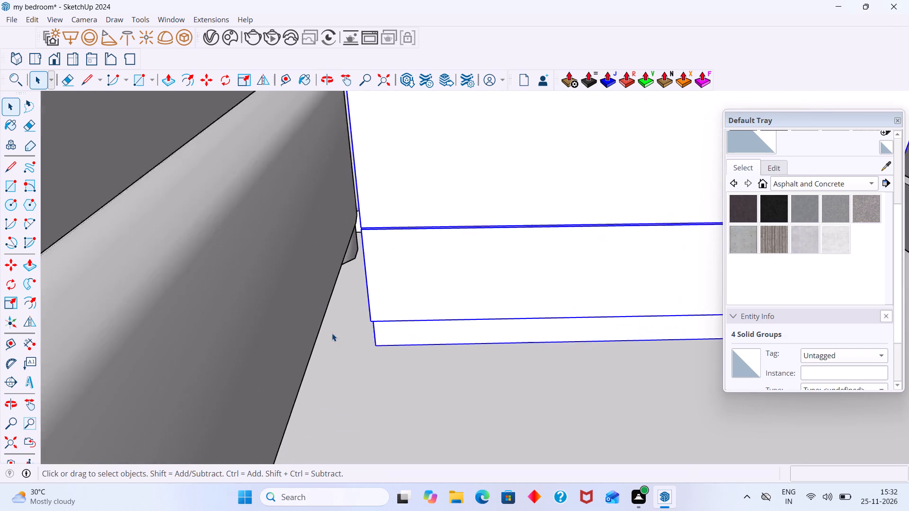
{"action": "scroll", "coordinate": [332, 333], "scroll_direction": "up", "scroll_amount": 2}
{"action": "key", "text": "m"}
{"action": "left_click", "coordinate": [385, 347]}
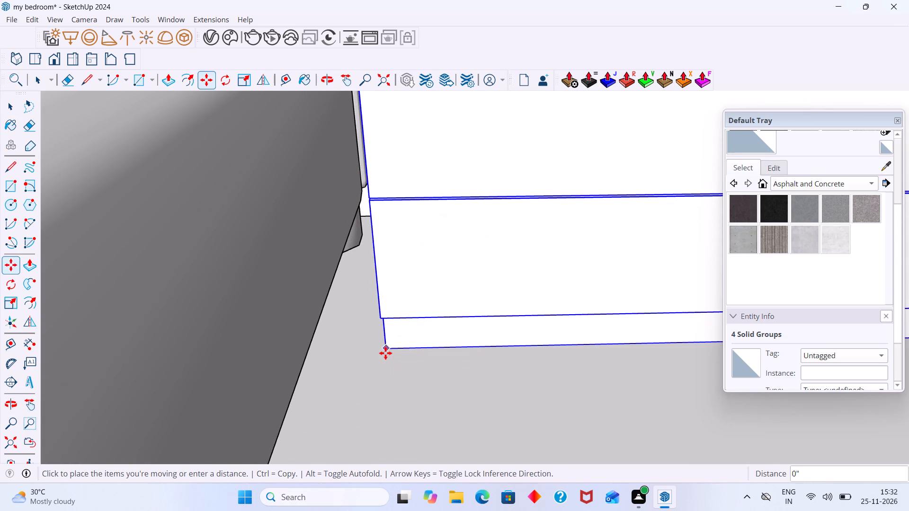
{"action": "key", "text": "Up"}
{"action": "middle_click_drag", "start_coordinate": [390, 360], "coordinate": [440, 357]}
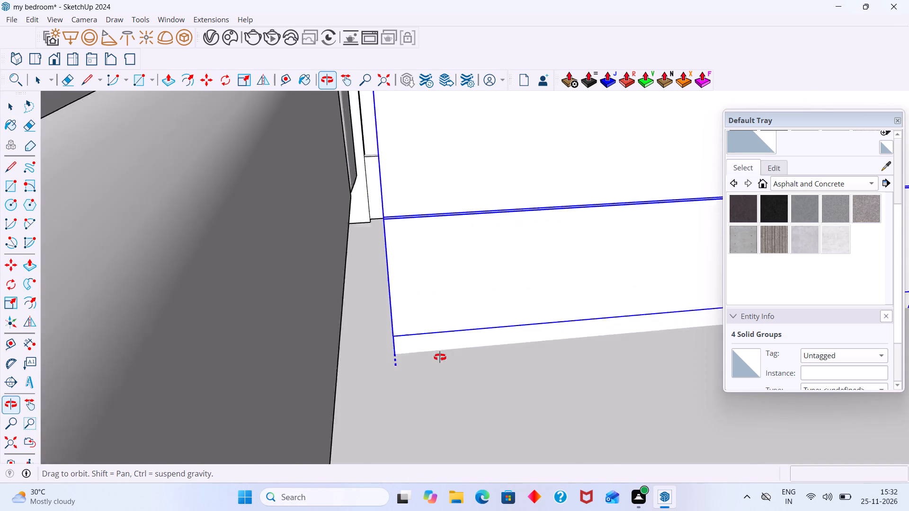
{"action": "middle_click_drag", "start_coordinate": [440, 357], "coordinate": [416, 359]}
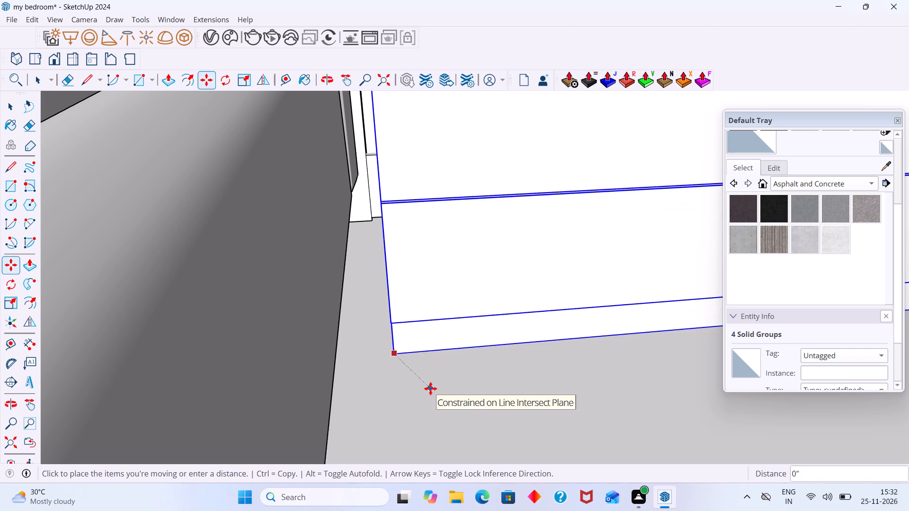
{"action": "key", "text": "Left"}
{"action": "middle_click_drag", "start_coordinate": [439, 377], "coordinate": [460, 386]}
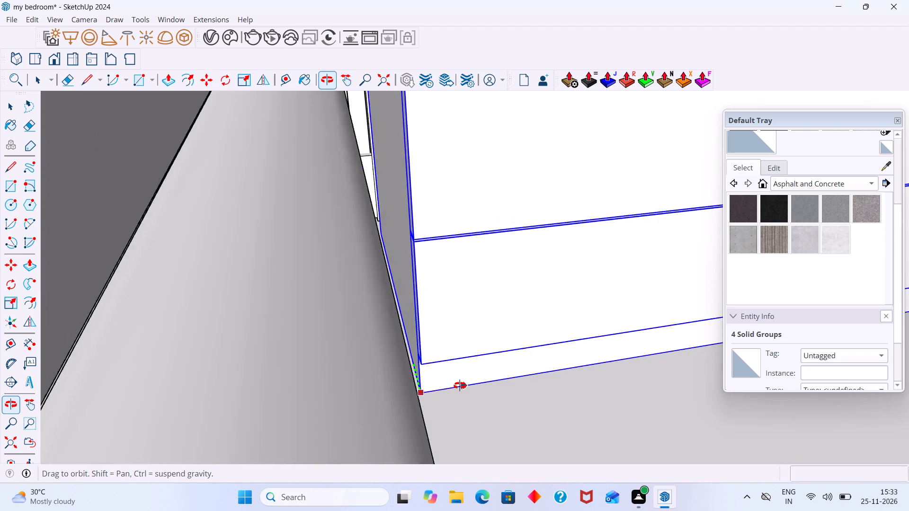
{"action": "middle_click_drag", "start_coordinate": [460, 386], "coordinate": [458, 385]}
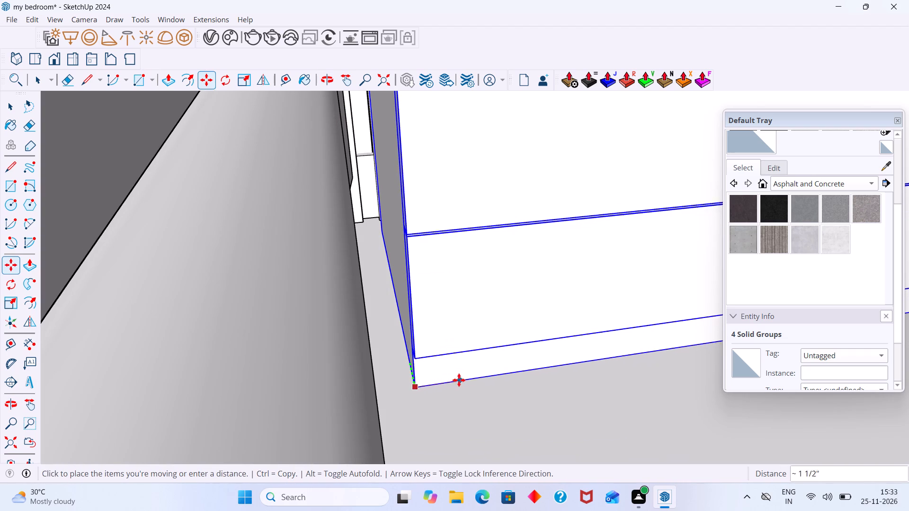
{"action": "left_click", "coordinate": [455, 375]}
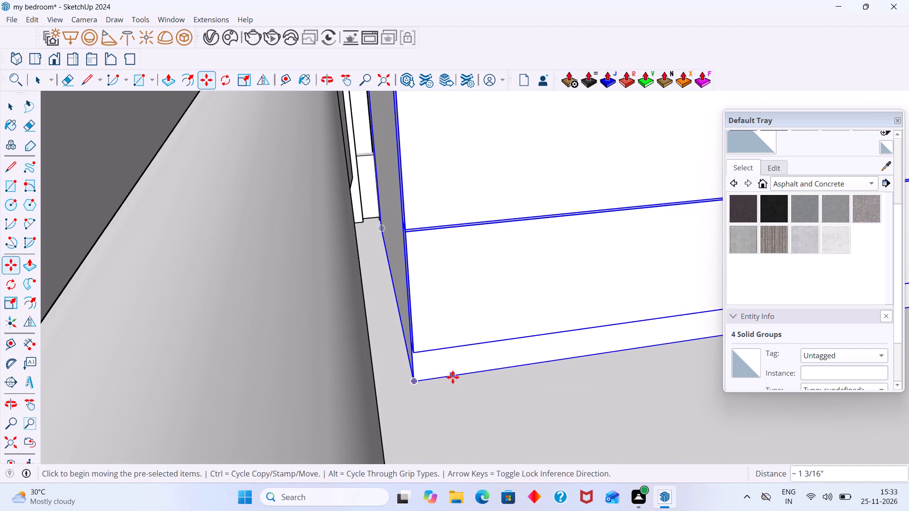
{"action": "key", "text": "space"}
{"action": "scroll", "coordinate": [402, 383], "scroll_direction": "down", "scroll_amount": 20}
{"action": "scroll", "coordinate": [402, 383], "scroll_direction": "down", "scroll_amount": 20}
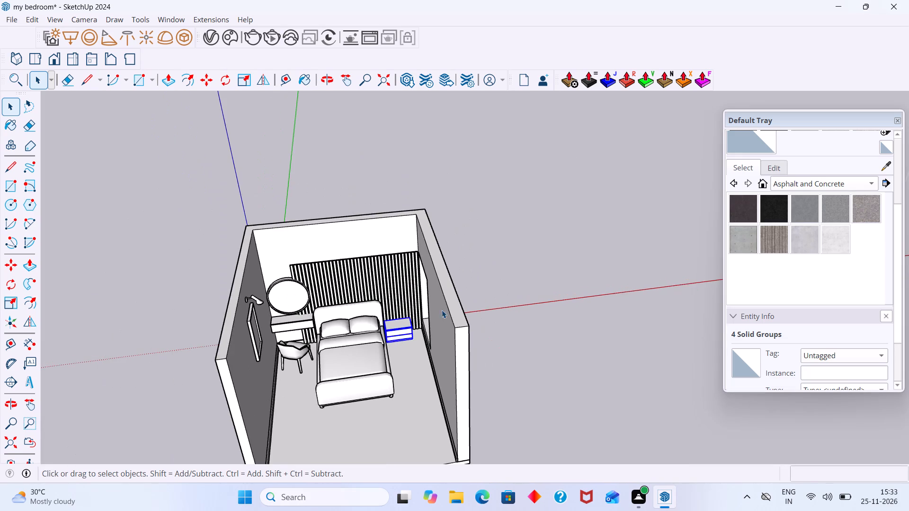
{"action": "left_click", "coordinate": [539, 247]}
Examine how the back of the bedside table meets the wall slats, up close and within the whole room.
{"action": "scroll", "coordinate": [397, 327], "scroll_direction": "up", "scroll_amount": 20}
{"action": "scroll", "coordinate": [397, 327], "scroll_direction": "up", "scroll_amount": 1}
{"action": "middle_click_drag", "start_coordinate": [399, 317], "coordinate": [411, 365]}
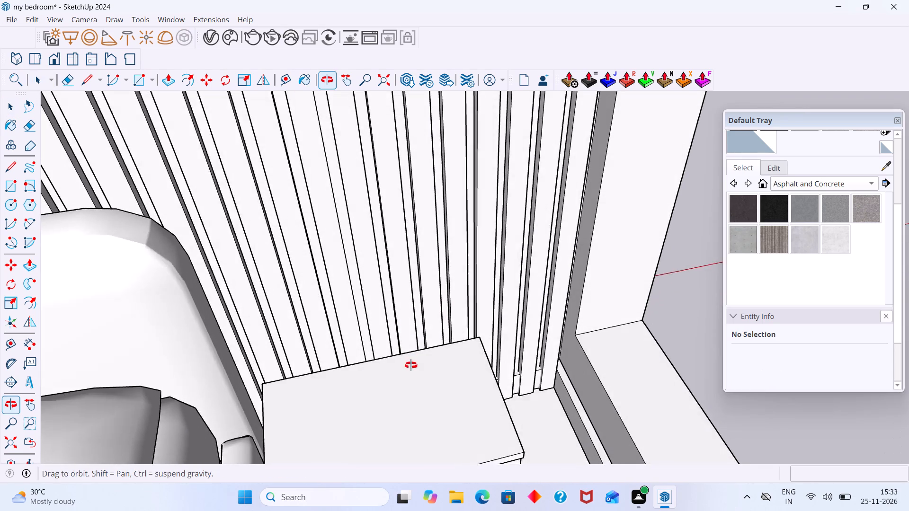
{"action": "middle_click_drag", "start_coordinate": [411, 365], "coordinate": [417, 387]}
{"action": "scroll", "coordinate": [392, 358], "scroll_direction": "up", "scroll_amount": 14}
{"action": "middle_click_drag", "start_coordinate": [390, 353], "coordinate": [447, 385]}
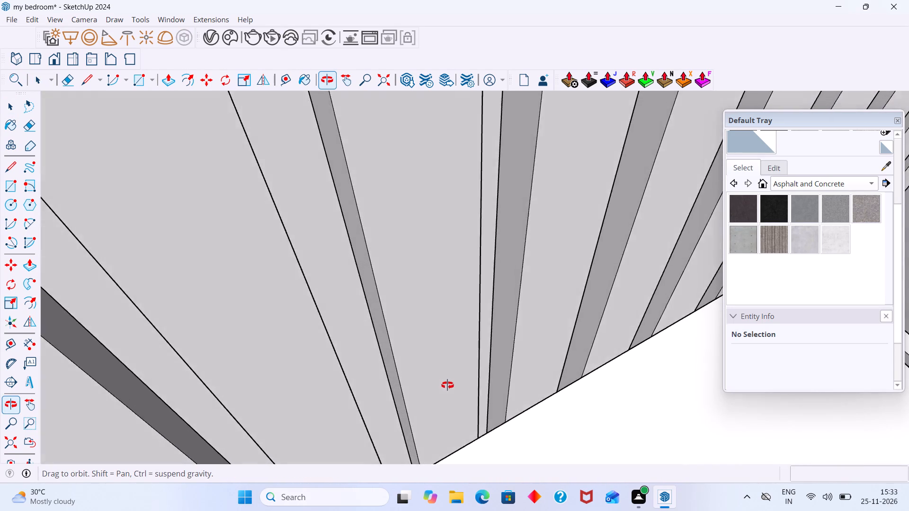
{"action": "middle_click_drag", "start_coordinate": [447, 385], "coordinate": [469, 367]}
{"action": "scroll", "coordinate": [472, 361], "scroll_direction": "down", "scroll_amount": 6}
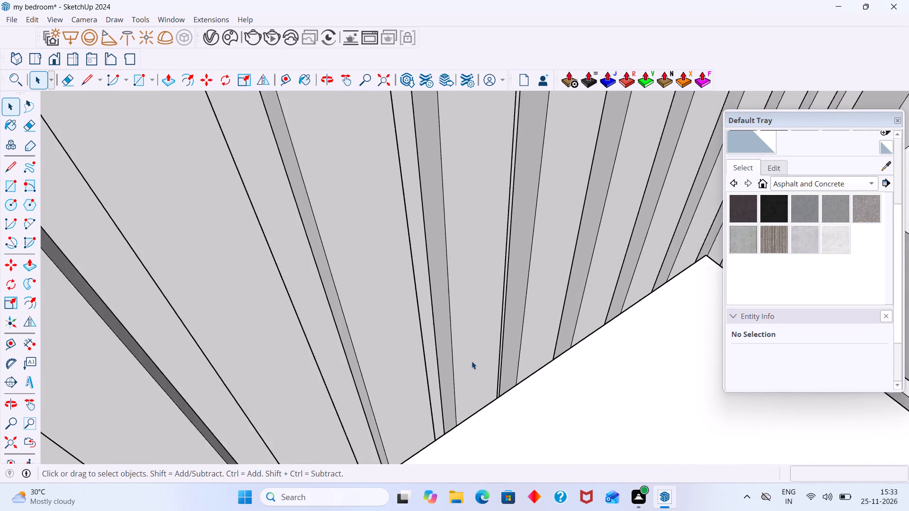
{"action": "scroll", "coordinate": [472, 361], "scroll_direction": "down", "scroll_amount": 19}
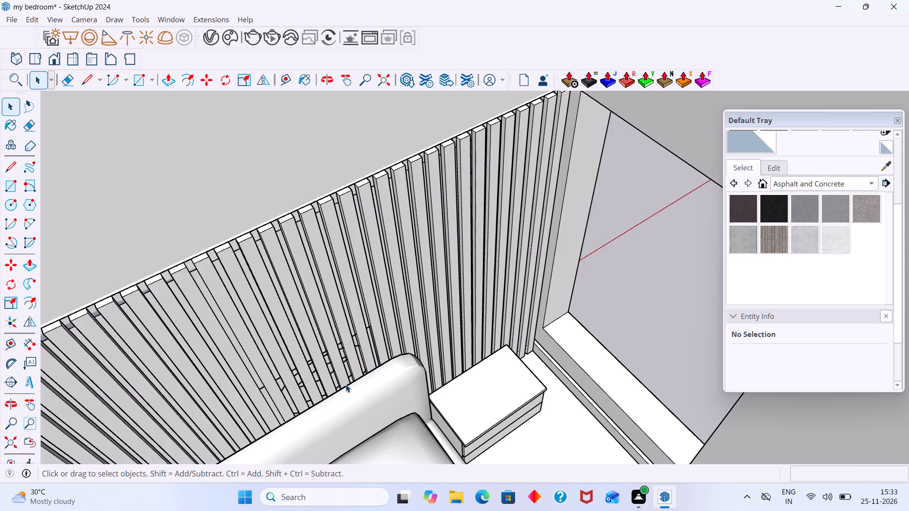
{"action": "scroll", "coordinate": [339, 395], "scroll_direction": "down", "scroll_amount": 10}
{"action": "middle_click_drag", "start_coordinate": [362, 382], "coordinate": [293, 318]}
{"action": "scroll", "coordinate": [298, 323], "scroll_direction": "down", "scroll_amount": 10}
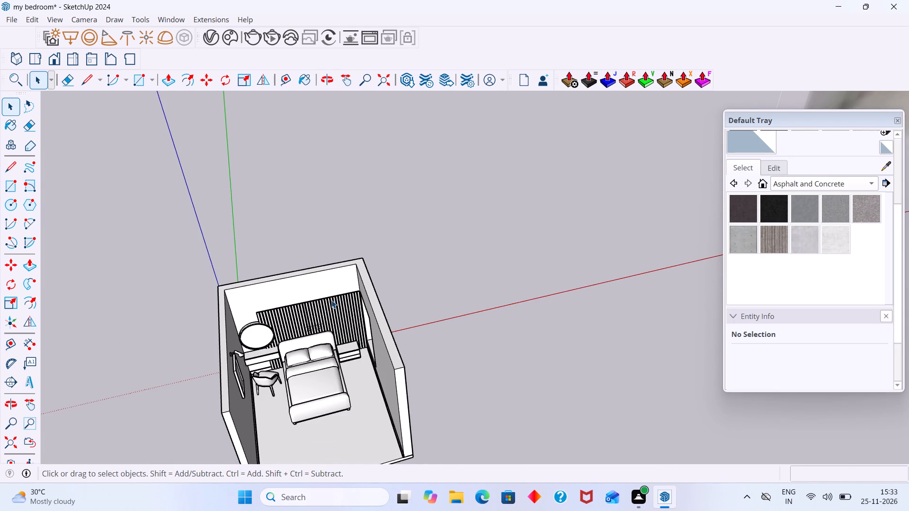
Search the online Chaos Cosmos library for "lamp" and import the Lamp Table 114-10 asset.
{"action": "middle_click_drag", "start_coordinate": [323, 336], "coordinate": [306, 300]}
{"action": "scroll", "coordinate": [305, 300], "scroll_direction": "down", "scroll_amount": 1}
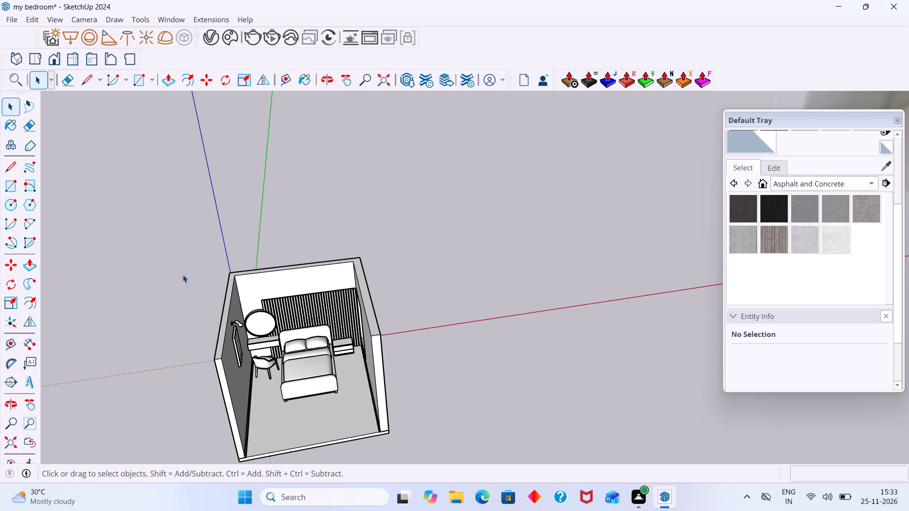
{"action": "double_click", "coordinate": [233, 41]}
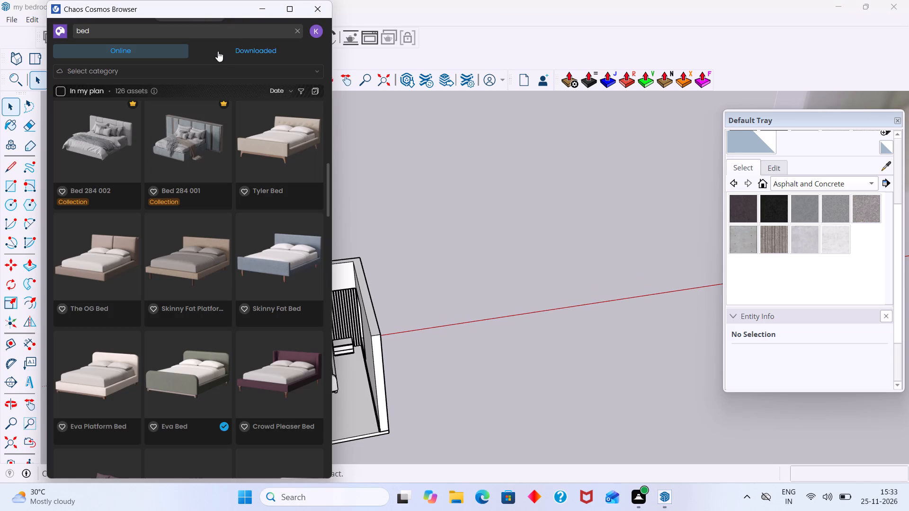
{"action": "left_click", "coordinate": [296, 28]}
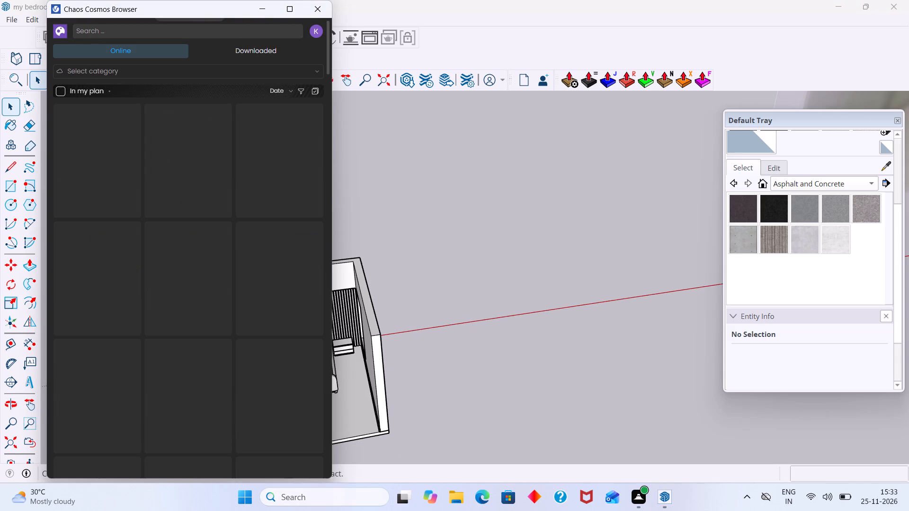
{"action": "type", "text": "lamp"}
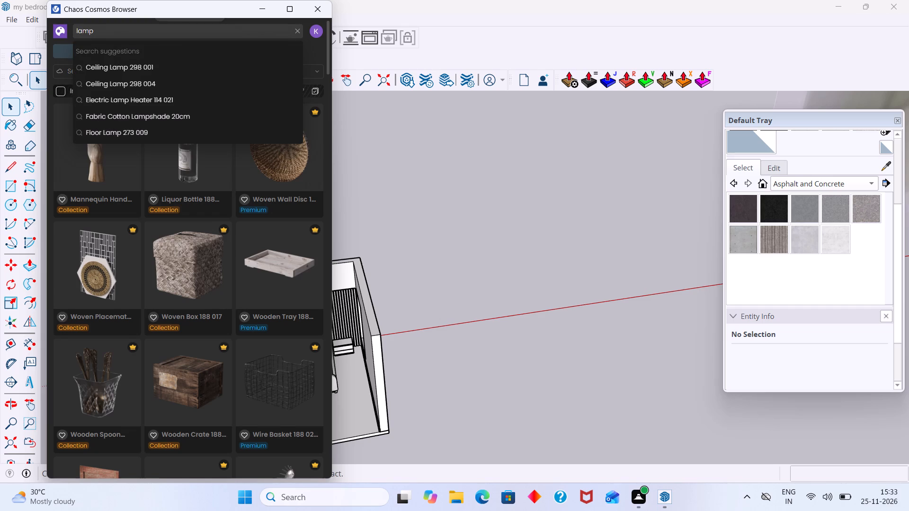
{"action": "key", "text": "Return"}
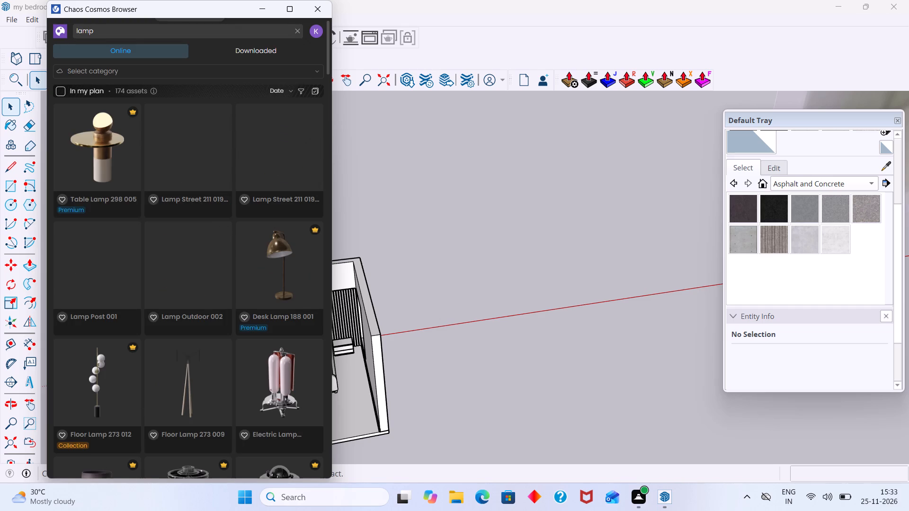
{"action": "scroll", "coordinate": [167, 103], "scroll_direction": "down", "scroll_amount": 3}
{"action": "scroll", "coordinate": [154, 190], "scroll_direction": "down", "scroll_amount": 1}
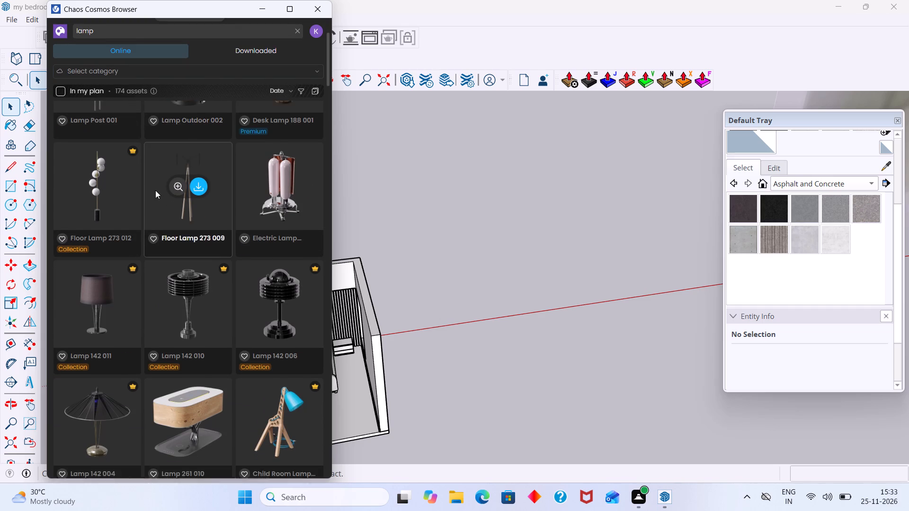
{"action": "scroll", "coordinate": [169, 183], "scroll_direction": "down", "scroll_amount": 2}
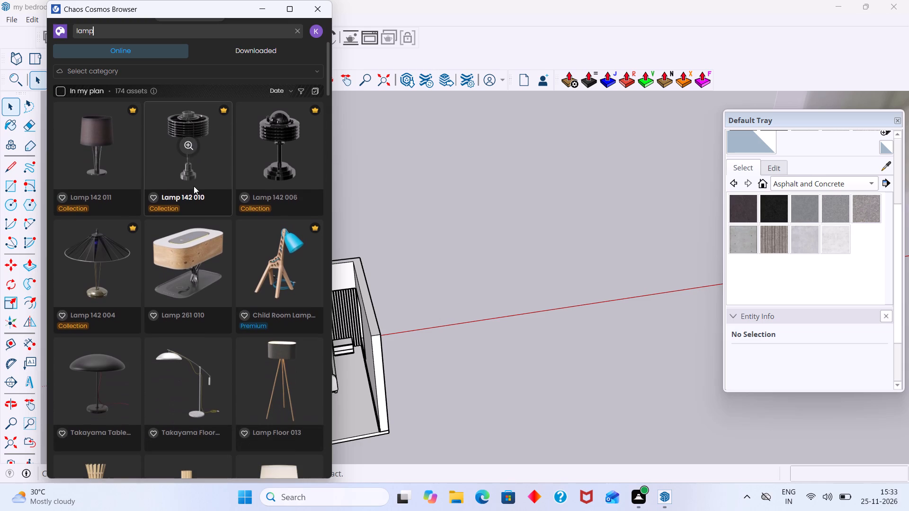
{"action": "scroll", "coordinate": [240, 180], "scroll_direction": "down", "scroll_amount": 3}
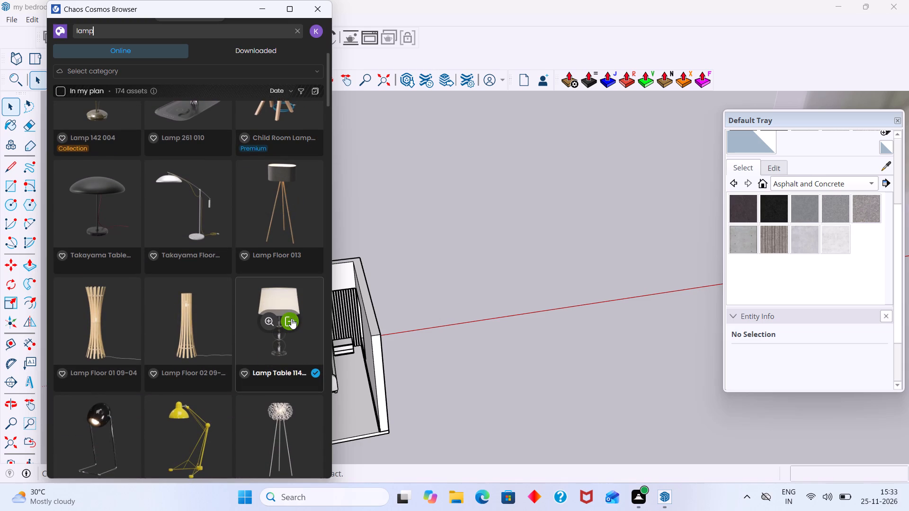
{"action": "left_click", "coordinate": [291, 318]}
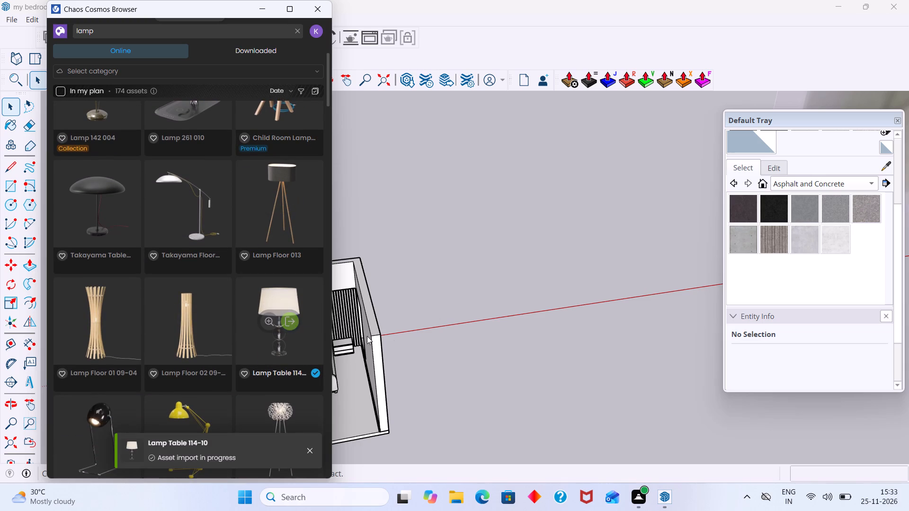
Place the imported table lamp on top of the bedside table and close the asset browser.
{"action": "scroll", "coordinate": [440, 323], "scroll_direction": "down", "scroll_amount": 2}
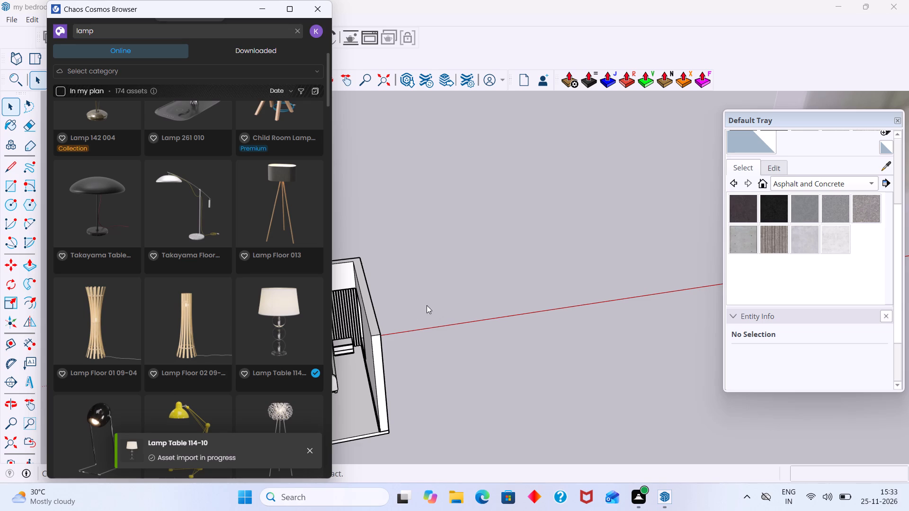
{"action": "middle_click_drag", "start_coordinate": [427, 305], "coordinate": [556, 280], "text": "shift"}
{"action": "scroll", "coordinate": [454, 317], "scroll_direction": "up", "scroll_amount": 11}
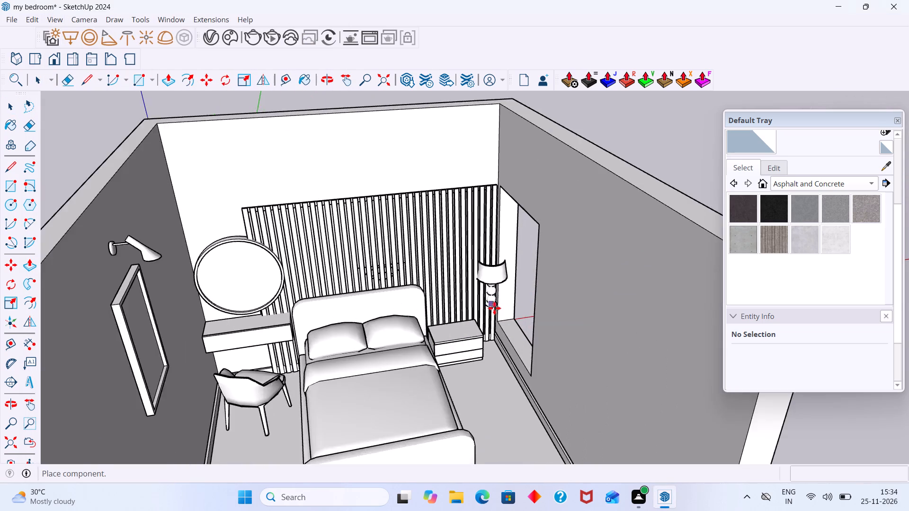
{"action": "scroll", "coordinate": [494, 308], "scroll_direction": "up", "scroll_amount": 10}
{"action": "scroll", "coordinate": [392, 339], "scroll_direction": "up", "scroll_amount": 2}
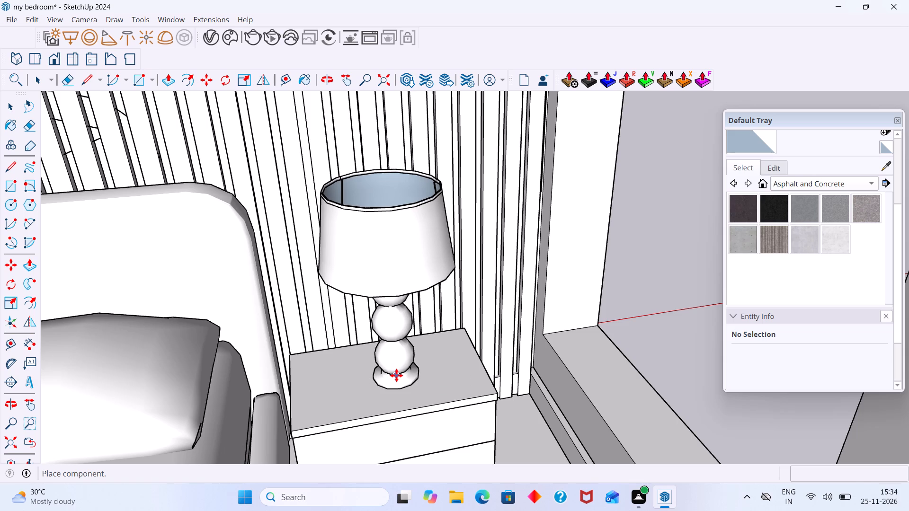
{"action": "left_click", "coordinate": [396, 375]}
{"action": "key", "text": "space"}
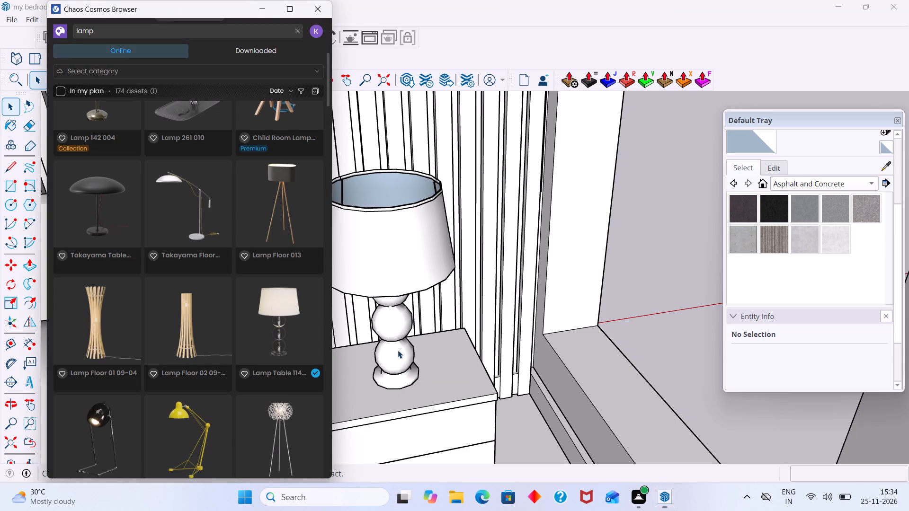
{"action": "scroll", "coordinate": [401, 344], "scroll_direction": "down", "scroll_amount": 5}
{"action": "left_click", "coordinate": [319, 8]}
Scale the table lamp to about 0.75 along the red axis and about 0.77 along the green axis.
{"action": "scroll", "coordinate": [384, 232], "scroll_direction": "up", "scroll_amount": 5}
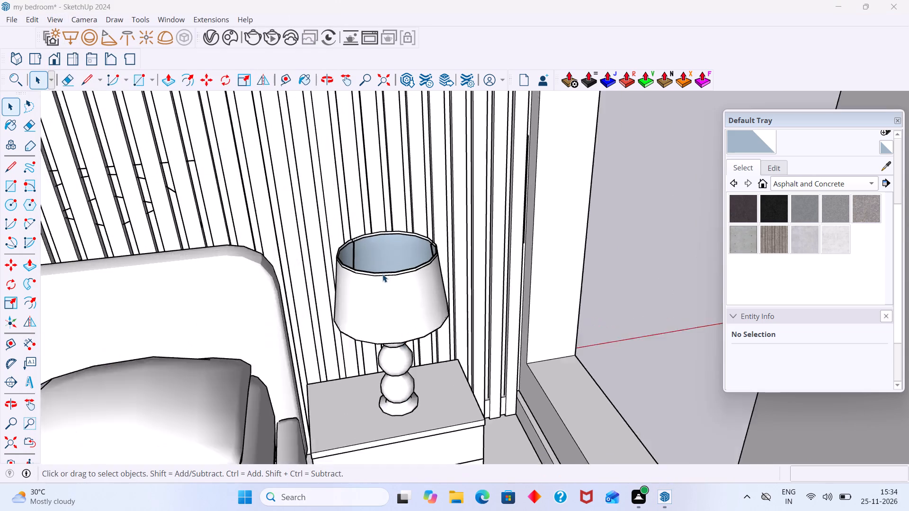
{"action": "scroll", "coordinate": [383, 274], "scroll_direction": "up", "scroll_amount": 1}
{"action": "left_click", "coordinate": [389, 291]}
{"action": "key", "text": "s"}
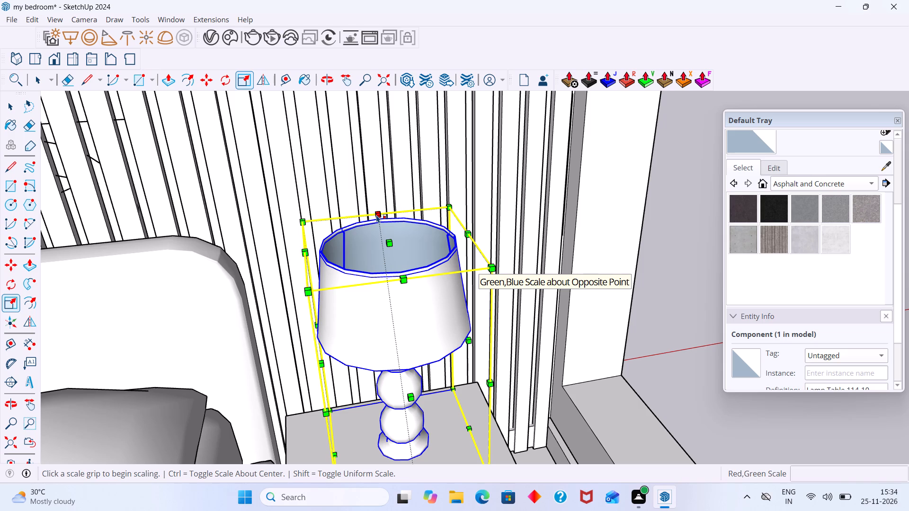
{"action": "middle_click_drag", "start_coordinate": [385, 218], "coordinate": [402, 222]}
{"action": "scroll", "coordinate": [403, 224], "scroll_direction": "up", "scroll_amount": 1}
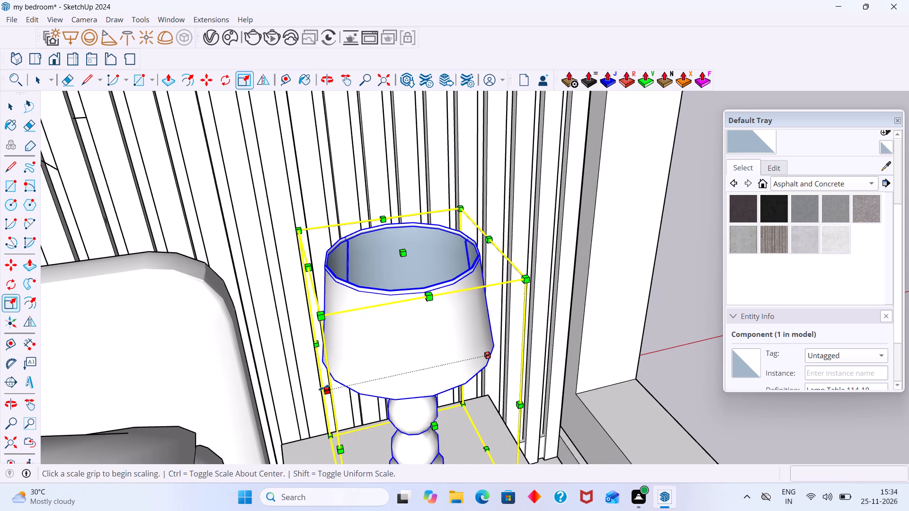
{"action": "left_click", "coordinate": [330, 390]}
{"action": "left_click", "coordinate": [359, 378]}
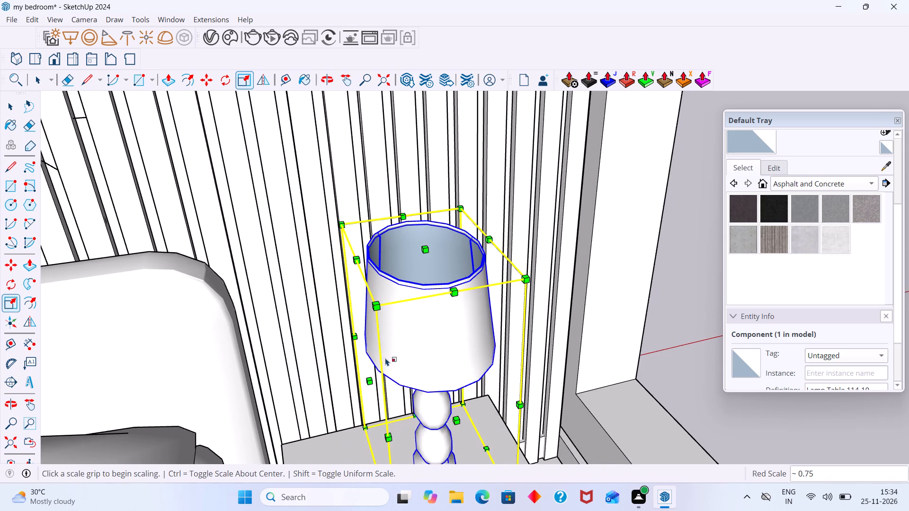
{"action": "scroll", "coordinate": [399, 332], "scroll_direction": "down", "scroll_amount": 9}
{"action": "middle_click_drag", "start_coordinate": [417, 369], "coordinate": [514, 414]}
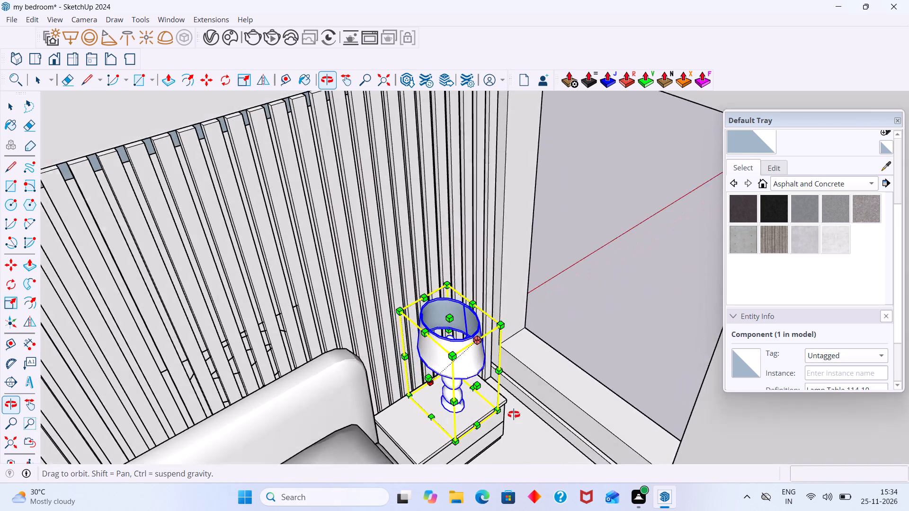
{"action": "middle_click_drag", "start_coordinate": [514, 414], "coordinate": [519, 414]}
{"action": "scroll", "coordinate": [428, 339], "scroll_direction": "up", "scroll_amount": 5}
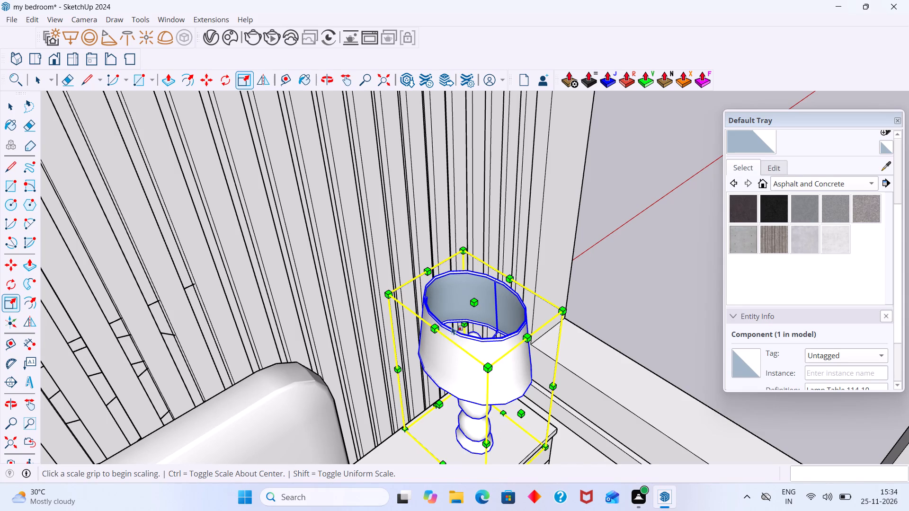
{"action": "middle_click_drag", "start_coordinate": [446, 324], "coordinate": [372, 328]}
{"action": "scroll", "coordinate": [403, 327], "scroll_direction": "up", "scroll_amount": 2}
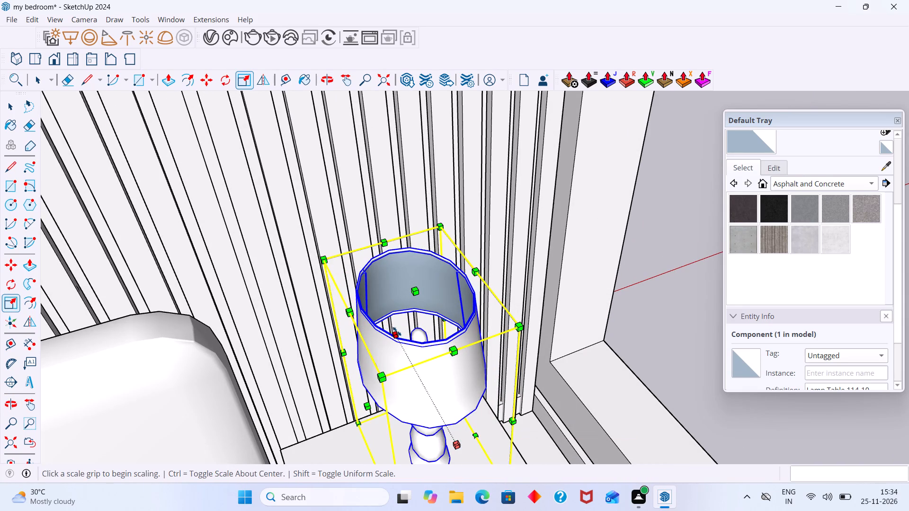
{"action": "left_click", "coordinate": [397, 331]}
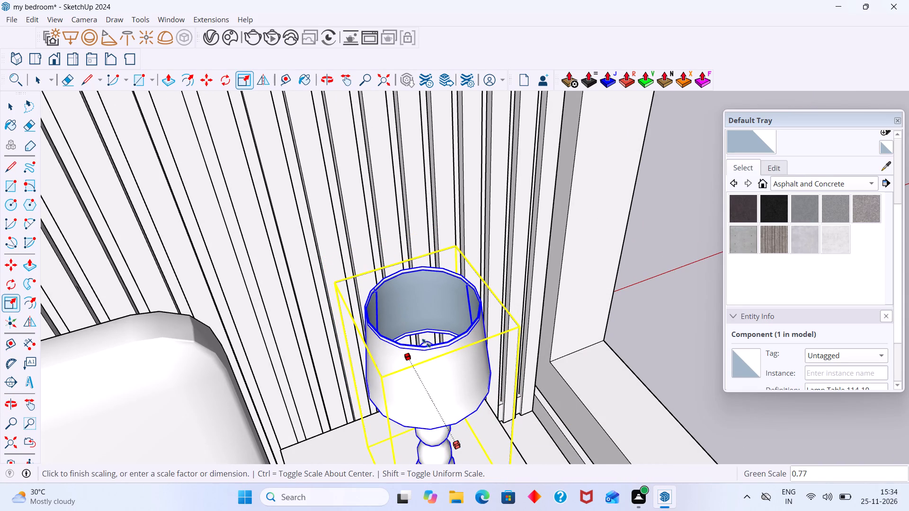
{"action": "left_click", "coordinate": [428, 347]}
Scale the table lamp to about 1.04 along the red axis and 0.80 along the blue axis.
{"action": "scroll", "coordinate": [443, 323], "scroll_direction": "down", "scroll_amount": 2}
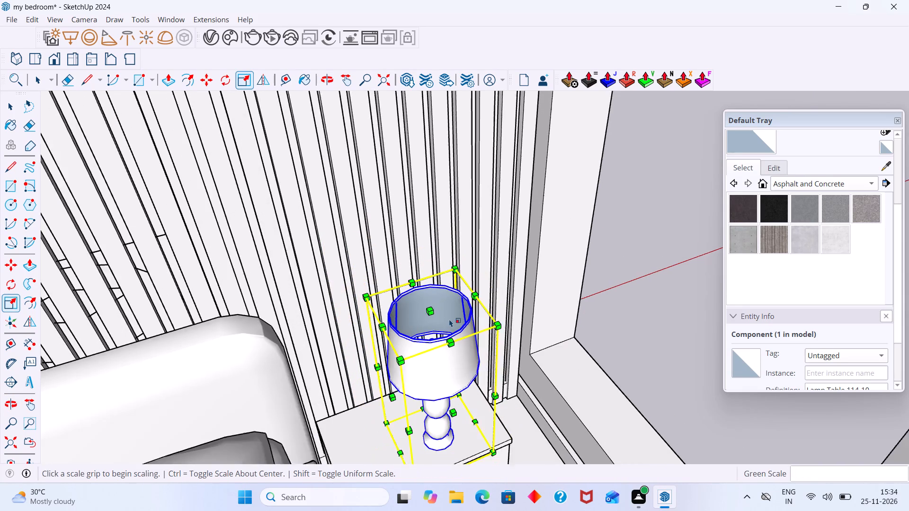
{"action": "scroll", "coordinate": [449, 319], "scroll_direction": "down", "scroll_amount": 5}
{"action": "scroll", "coordinate": [474, 345], "scroll_direction": "up", "scroll_amount": 5}
{"action": "middle_click_drag", "start_coordinate": [470, 363], "coordinate": [436, 324]}
{"action": "left_click", "coordinate": [446, 326]}
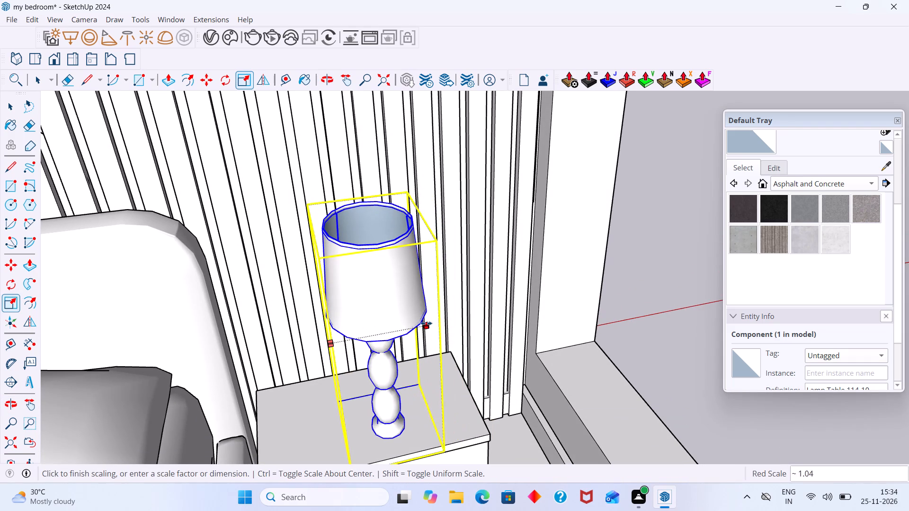
{"action": "left_click", "coordinate": [426, 323]}
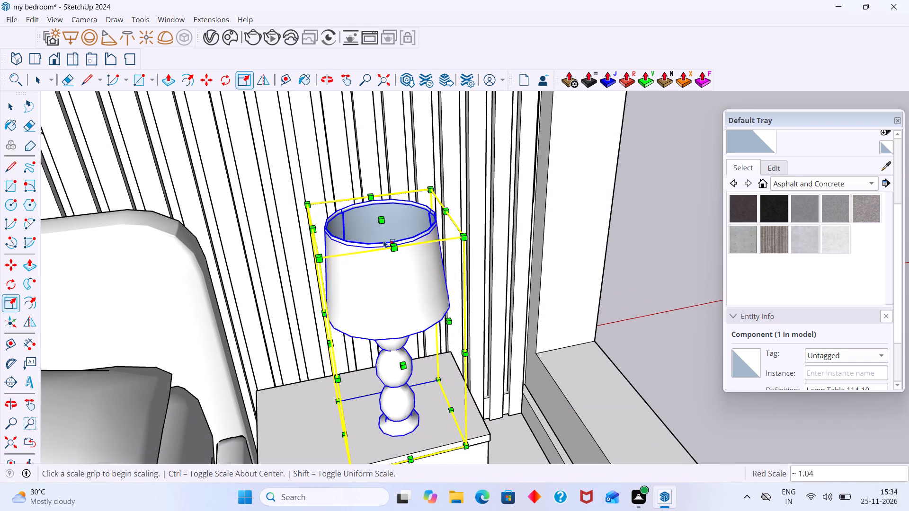
{"action": "left_click", "coordinate": [382, 221]}
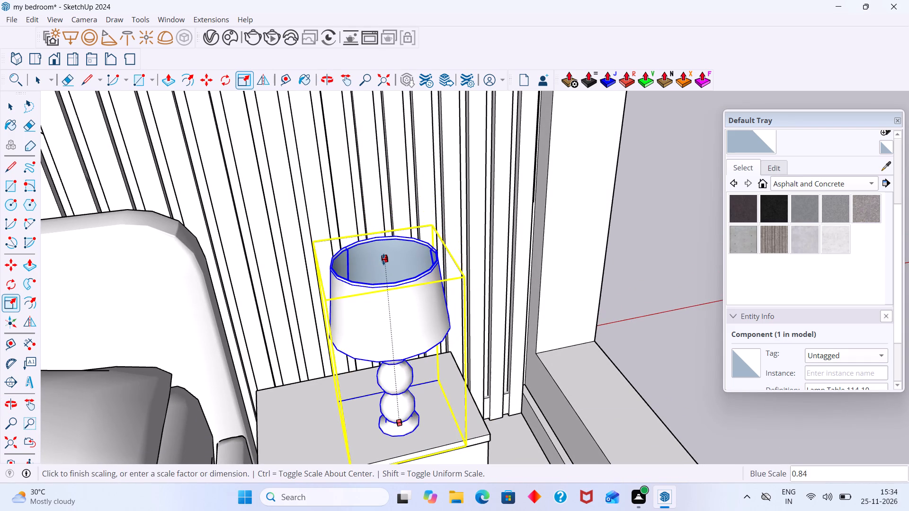
{"action": "left_click", "coordinate": [385, 267]}
{"action": "key", "text": "space"}
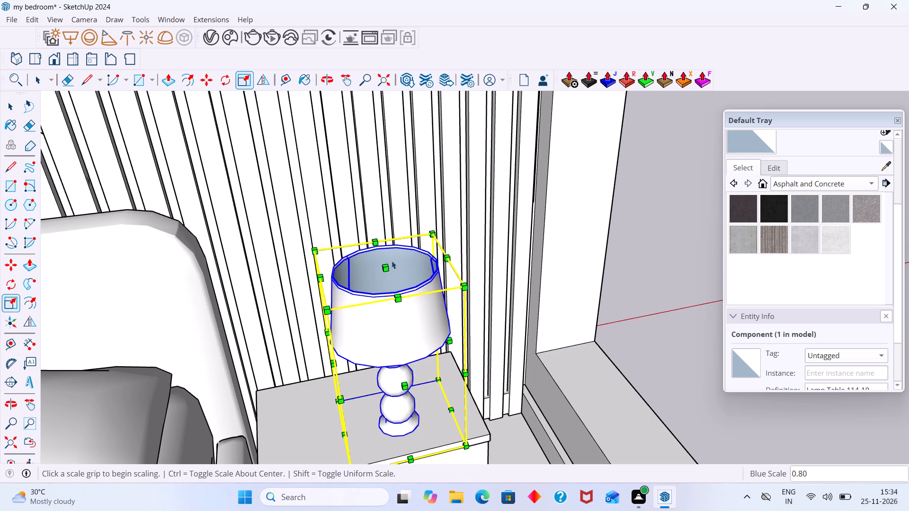
{"action": "scroll", "coordinate": [392, 260], "scroll_direction": "down", "scroll_amount": 20}
{"action": "scroll", "coordinate": [392, 260], "scroll_direction": "down", "scroll_amount": 5}
{"action": "left_click", "coordinate": [483, 193]}
Move the table lamp by its base about 4 3/16" across the bedside tabletop, towards the bed and slatted wall.
{"action": "scroll", "coordinate": [409, 225], "scroll_direction": "up", "scroll_amount": 2}
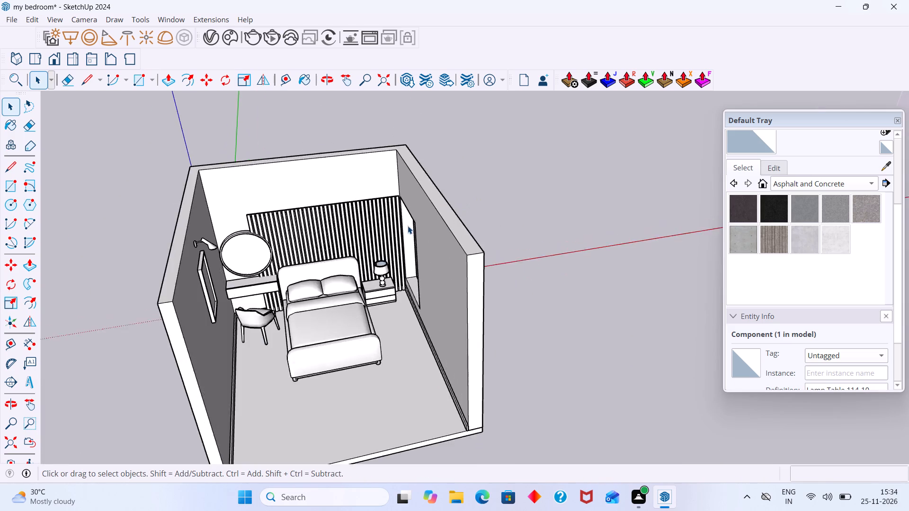
{"action": "scroll", "coordinate": [408, 226], "scroll_direction": "up", "scroll_amount": 19}
{"action": "left_click", "coordinate": [390, 309]}
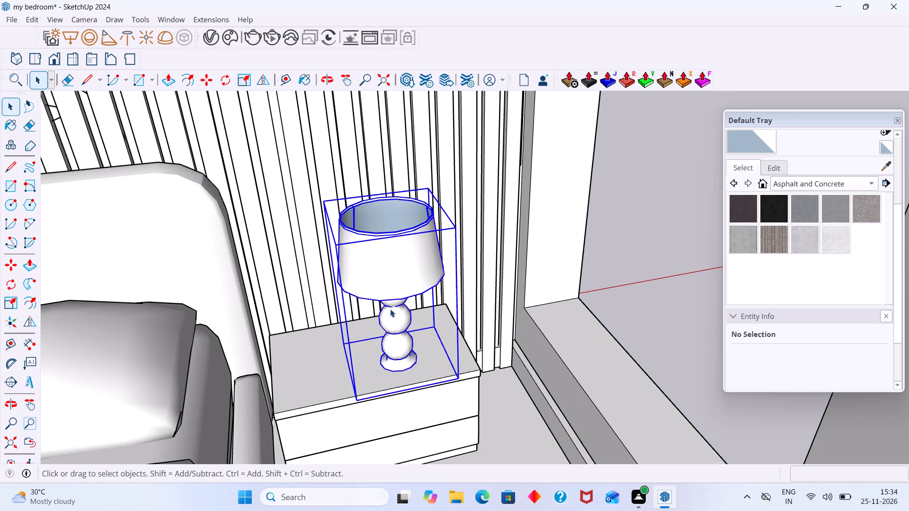
{"action": "key", "text": "m"}
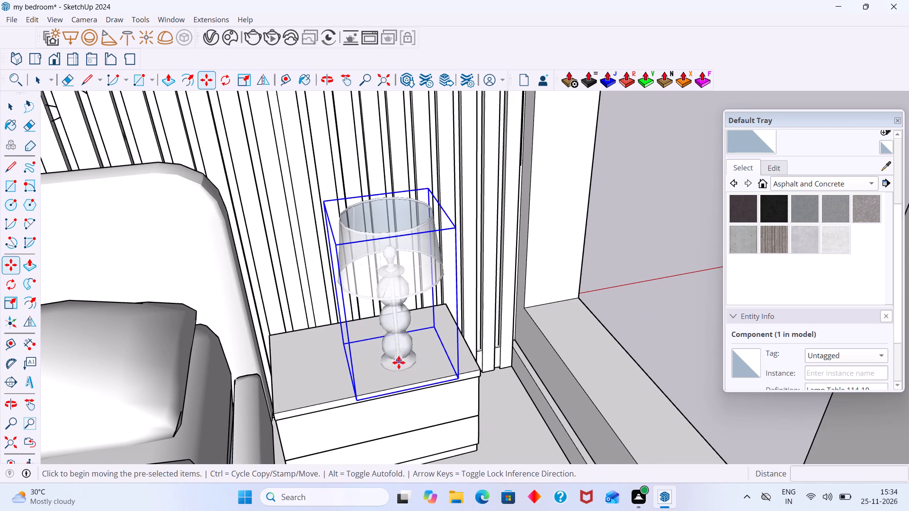
{"action": "left_click", "coordinate": [399, 362]}
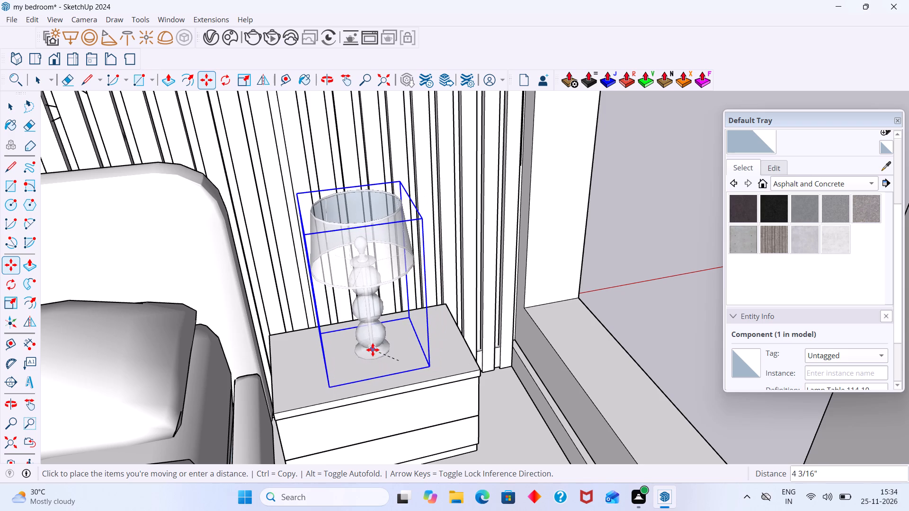
{"action": "left_click", "coordinate": [373, 350]}
{"action": "key", "text": "space"}
{"action": "scroll", "coordinate": [401, 338], "scroll_direction": "down", "scroll_amount": 15}
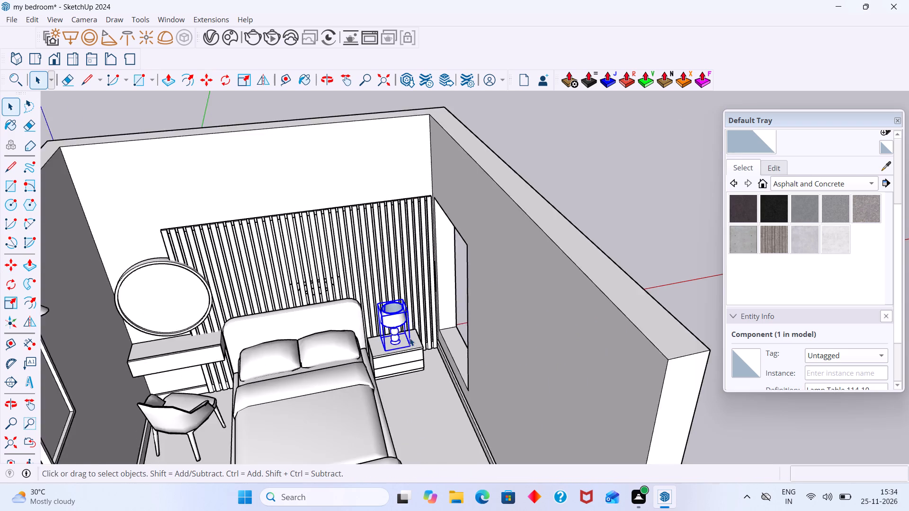
{"action": "scroll", "coordinate": [410, 338], "scroll_direction": "down", "scroll_amount": 2}
{"action": "left_click", "coordinate": [563, 221]}
Start a V-Ray interactive render of the whole bedroom seen from its open side.
{"action": "scroll", "coordinate": [397, 309], "scroll_direction": "up", "scroll_amount": 13}
{"action": "middle_click_drag", "start_coordinate": [380, 323], "coordinate": [429, 352]}
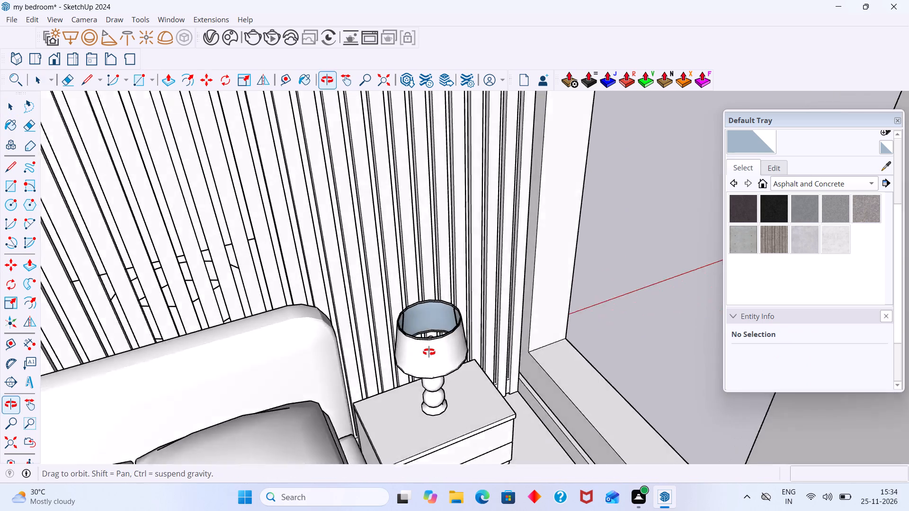
{"action": "middle_click_drag", "start_coordinate": [429, 352], "coordinate": [340, 411]}
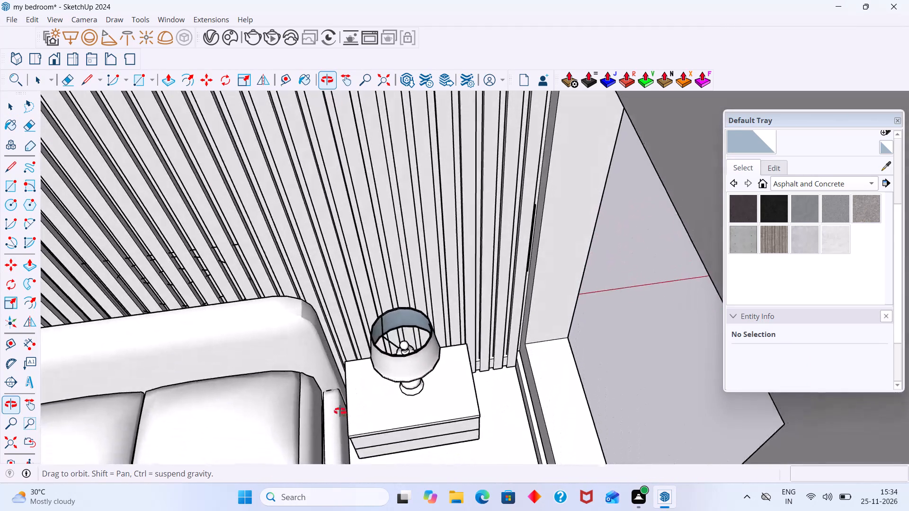
{"action": "middle_click_drag", "start_coordinate": [340, 411], "coordinate": [381, 262]}
{"action": "scroll", "coordinate": [388, 262], "scroll_direction": "down", "scroll_amount": 17}
{"action": "middle_click_drag", "start_coordinate": [402, 279], "coordinate": [367, 278]}
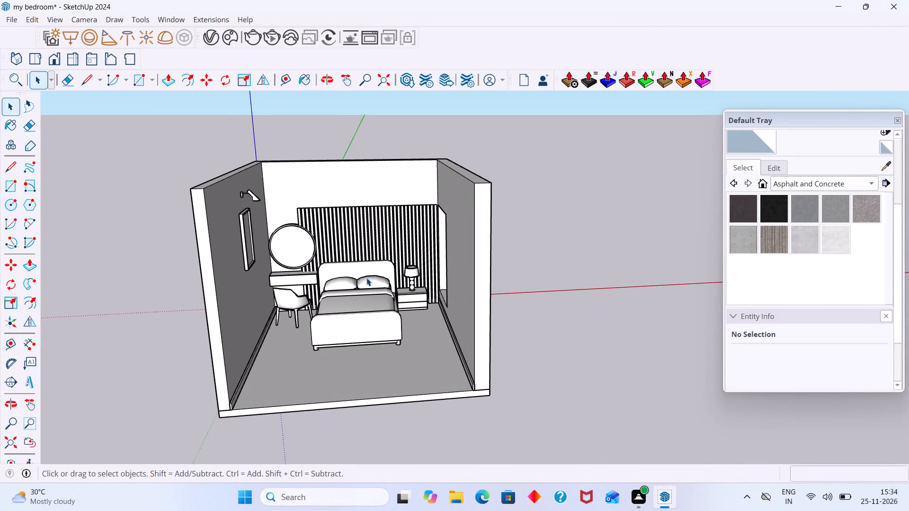
{"action": "left_click", "coordinate": [270, 39]}
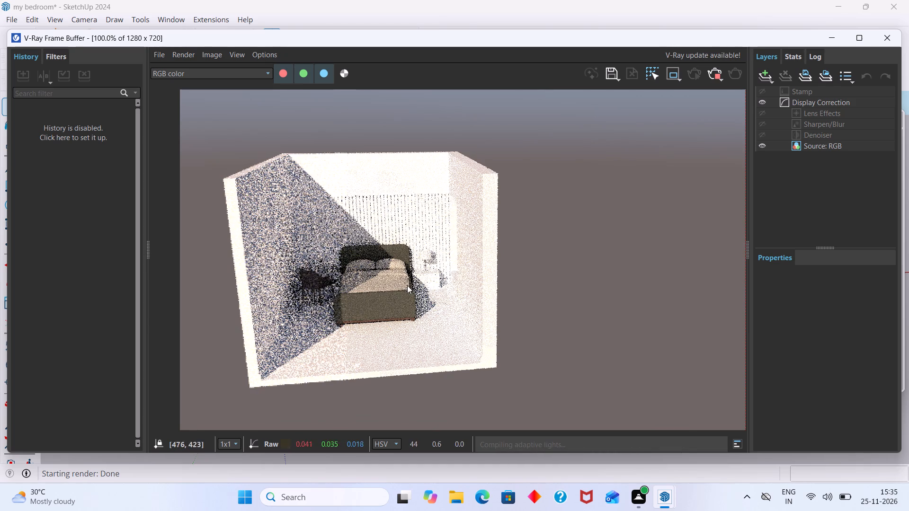
Examine the interactive render of the bedroom, close up and as a whole, and close the V-Ray frame buffer.
{"action": "scroll", "coordinate": [408, 272], "scroll_direction": "up", "scroll_amount": 2}
{"action": "scroll", "coordinate": [432, 273], "scroll_direction": "down", "scroll_amount": 2}
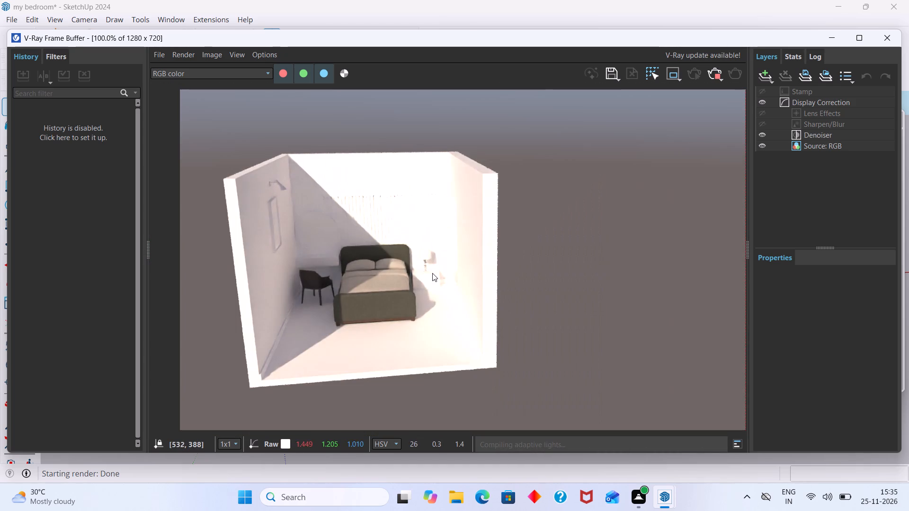
{"action": "scroll", "coordinate": [460, 251], "scroll_direction": "down", "scroll_amount": 2}
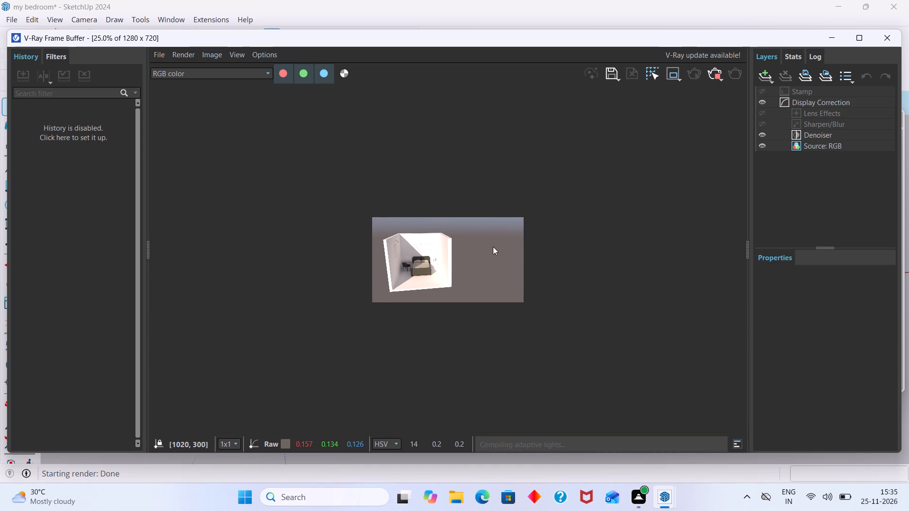
{"action": "left_click", "coordinate": [881, 41]}
Scale the bed from its foot end to about 1.40 along the green axis.
{"action": "scroll", "coordinate": [361, 203], "scroll_direction": "up", "scroll_amount": 7}
{"action": "scroll", "coordinate": [369, 201], "scroll_direction": "down", "scroll_amount": 10}
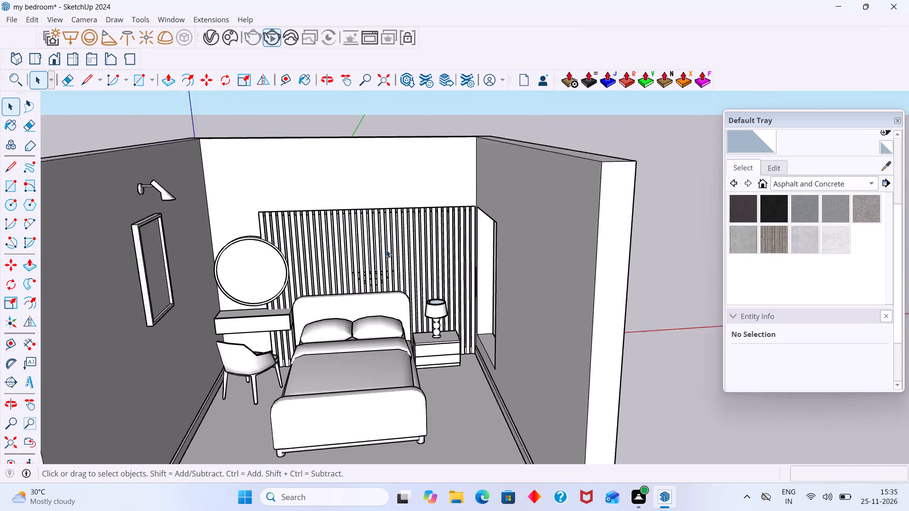
{"action": "scroll", "coordinate": [449, 321], "scroll_direction": "up", "scroll_amount": 1}
{"action": "middle_click_drag", "start_coordinate": [434, 282], "coordinate": [428, 177]}
{"action": "scroll", "coordinate": [388, 233], "scroll_direction": "down", "scroll_amount": 2}
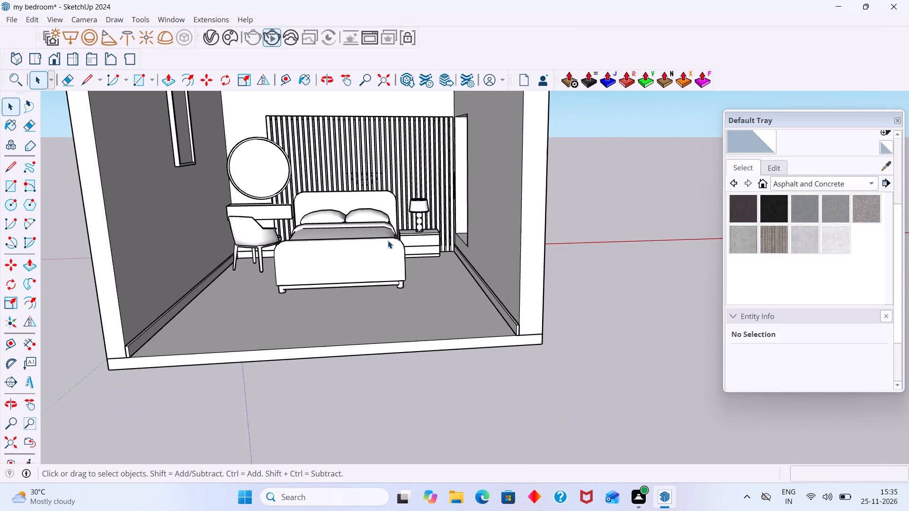
{"action": "middle_click_drag", "start_coordinate": [386, 247], "coordinate": [405, 310]}
{"action": "middle_click_drag", "start_coordinate": [385, 312], "coordinate": [477, 319]}
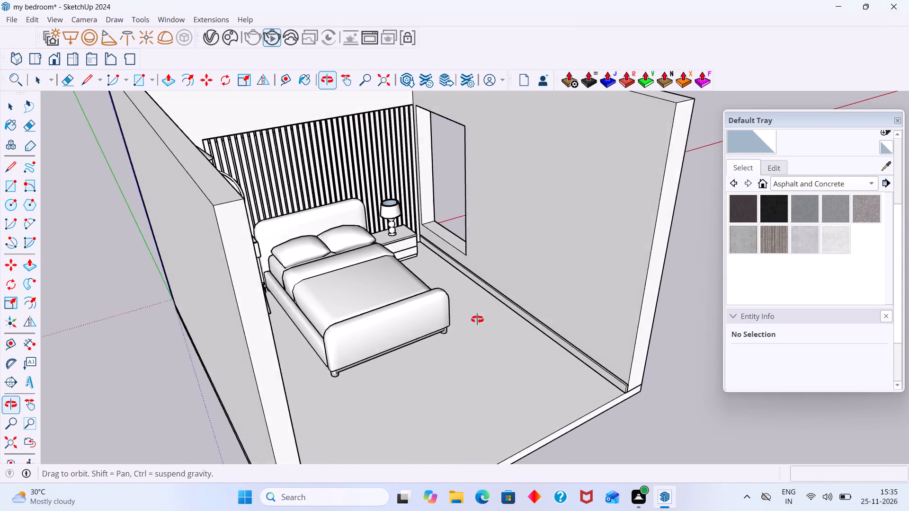
{"action": "middle_click_drag", "start_coordinate": [477, 319], "coordinate": [478, 319]}
{"action": "scroll", "coordinate": [428, 320], "scroll_direction": "up", "scroll_amount": 4}
{"action": "middle_click_drag", "start_coordinate": [428, 318], "coordinate": [386, 314]}
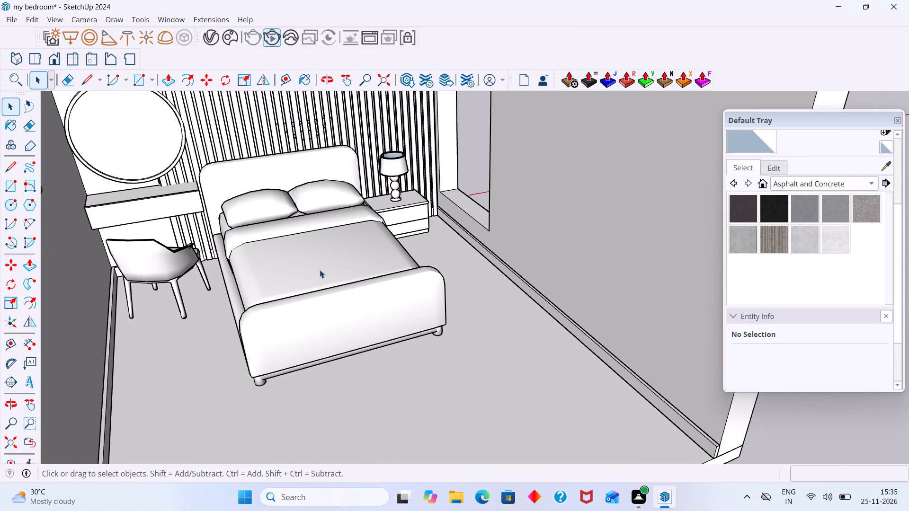
{"action": "left_click", "coordinate": [324, 307]}
{"action": "key", "text": "s"}
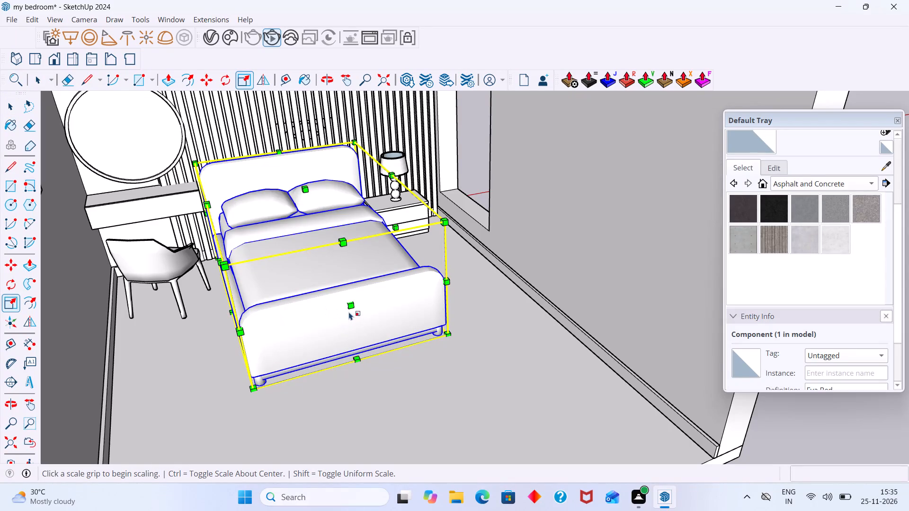
{"action": "left_click", "coordinate": [351, 305]}
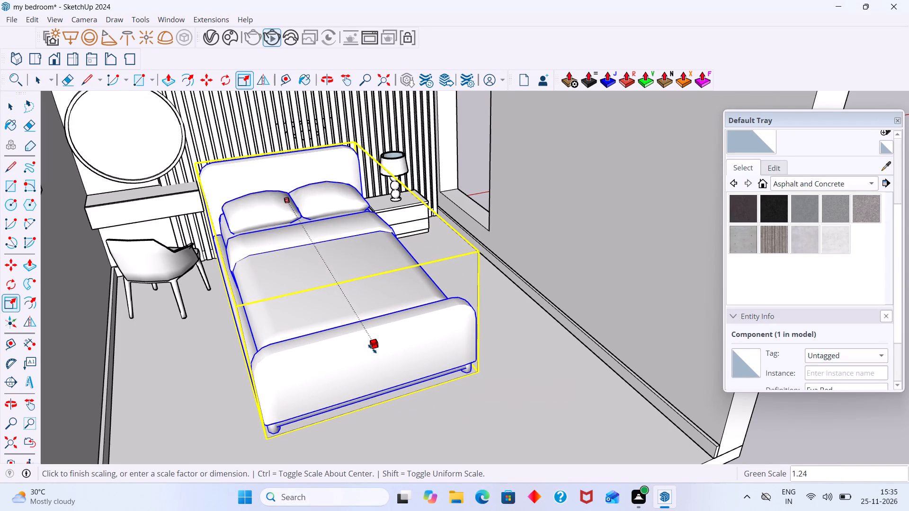
{"action": "left_click", "coordinate": [385, 380]}
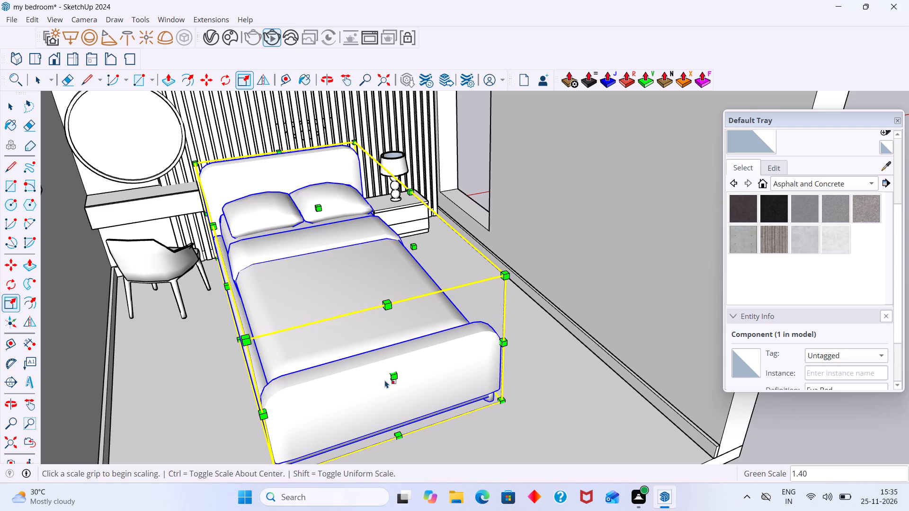
{"action": "key", "text": "space"}
{"action": "scroll", "coordinate": [372, 333], "scroll_direction": "down", "scroll_amount": 20}
{"action": "scroll", "coordinate": [372, 333], "scroll_direction": "down", "scroll_amount": 1}
{"action": "left_click", "coordinate": [524, 257]}
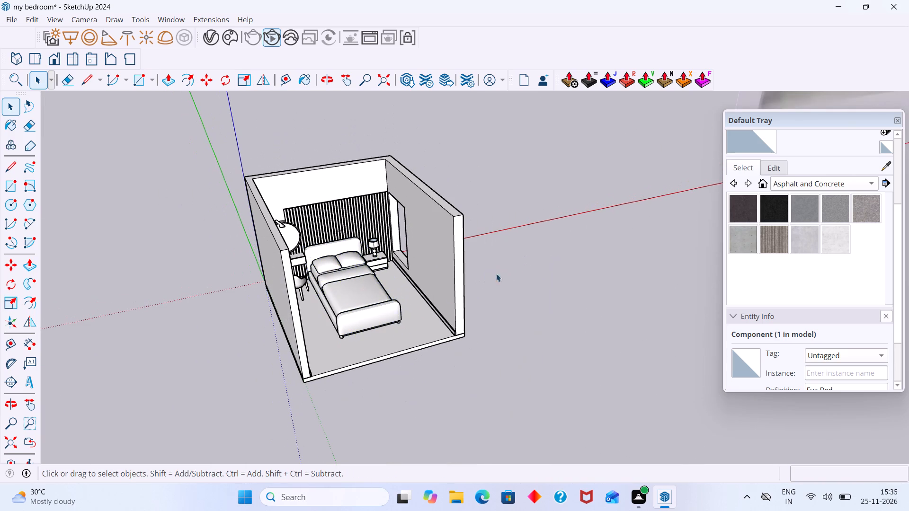
Scale the bed from its foot end to about 0.82 along the green axis.
{"action": "middle_click_drag", "start_coordinate": [366, 311], "coordinate": [355, 302]}
{"action": "scroll", "coordinate": [355, 308], "scroll_direction": "up", "scroll_amount": 9}
{"action": "left_click", "coordinate": [350, 313]}
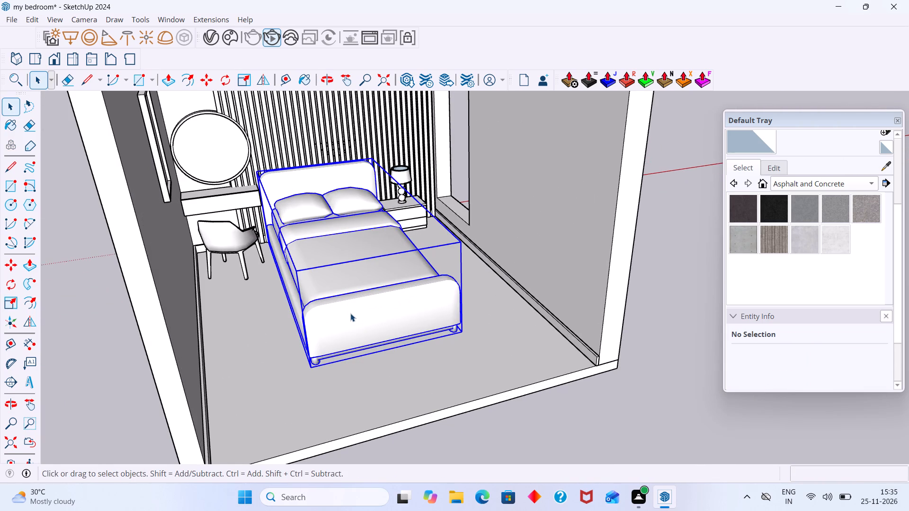
{"action": "key", "text": "s"}
{"action": "left_click", "coordinate": [390, 308]}
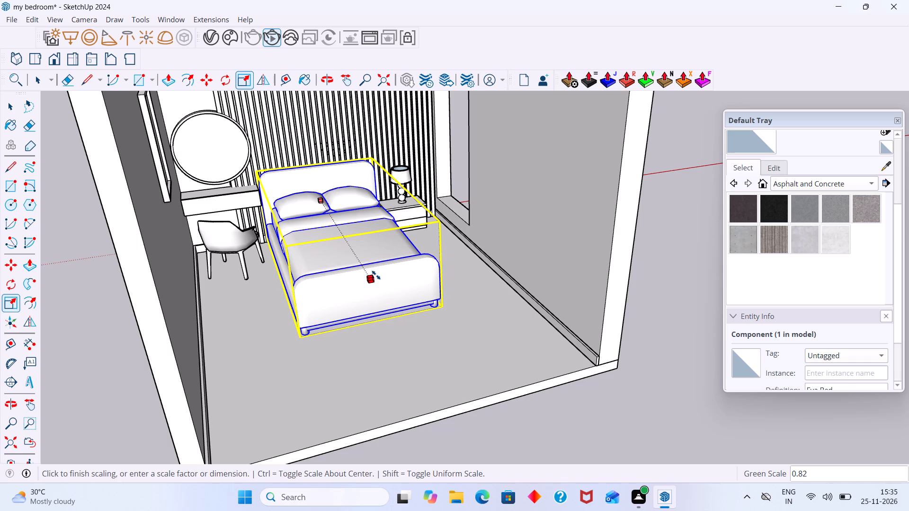
{"action": "left_click", "coordinate": [376, 275]}
{"action": "key", "text": "space"}
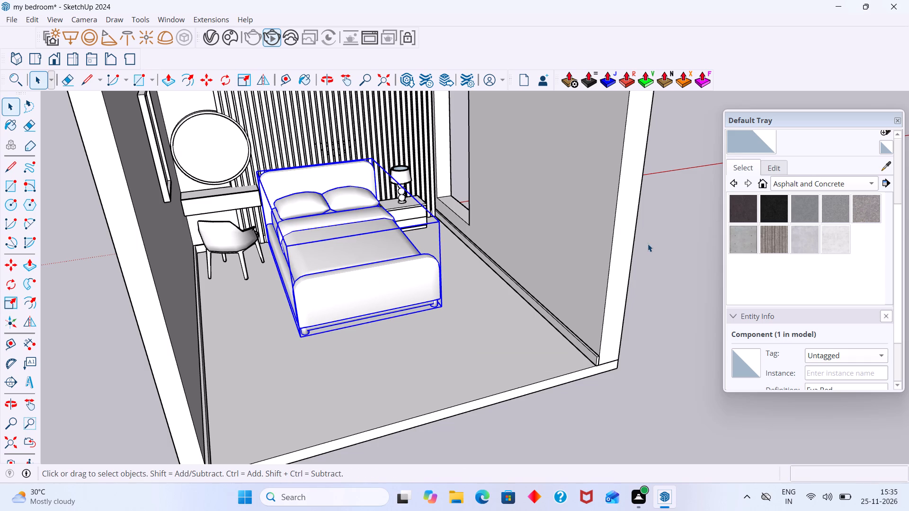
{"action": "left_click", "coordinate": [648, 244]}
Examine the rescaled bed's proportions against the bedside table, chair and walls from several angles.
{"action": "scroll", "coordinate": [461, 247], "scroll_direction": "up", "scroll_amount": 4}
{"action": "middle_click_drag", "start_coordinate": [433, 255], "coordinate": [367, 243]}
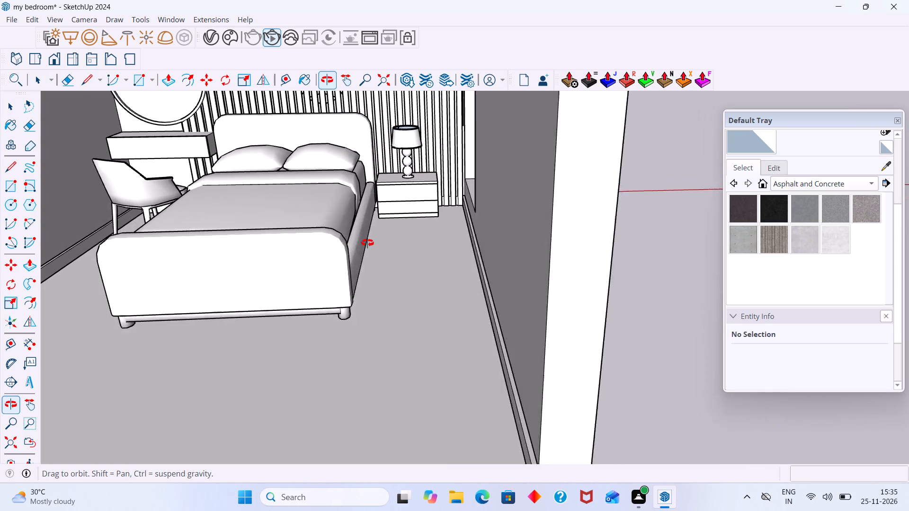
{"action": "middle_click_drag", "start_coordinate": [367, 243], "coordinate": [348, 243]}
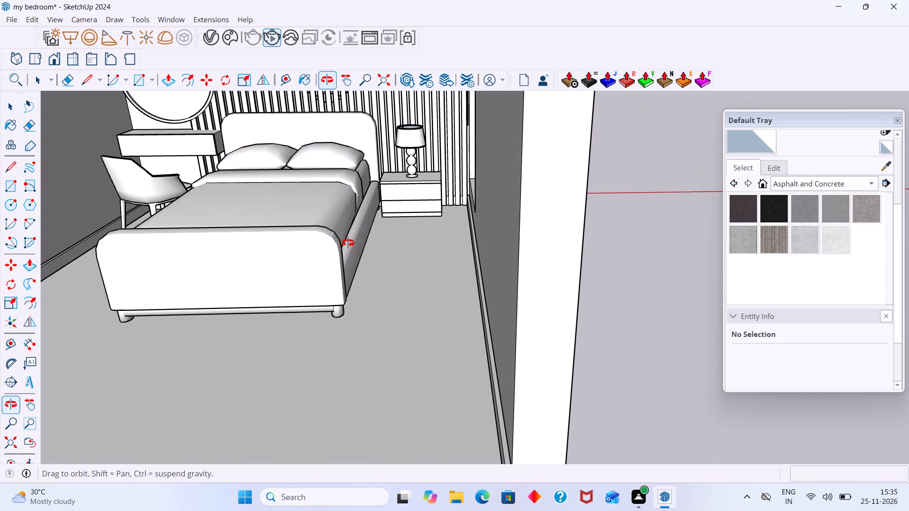
{"action": "middle_click_drag", "start_coordinate": [348, 243], "coordinate": [364, 238]}
{"action": "scroll", "coordinate": [370, 226], "scroll_direction": "down", "scroll_amount": 11}
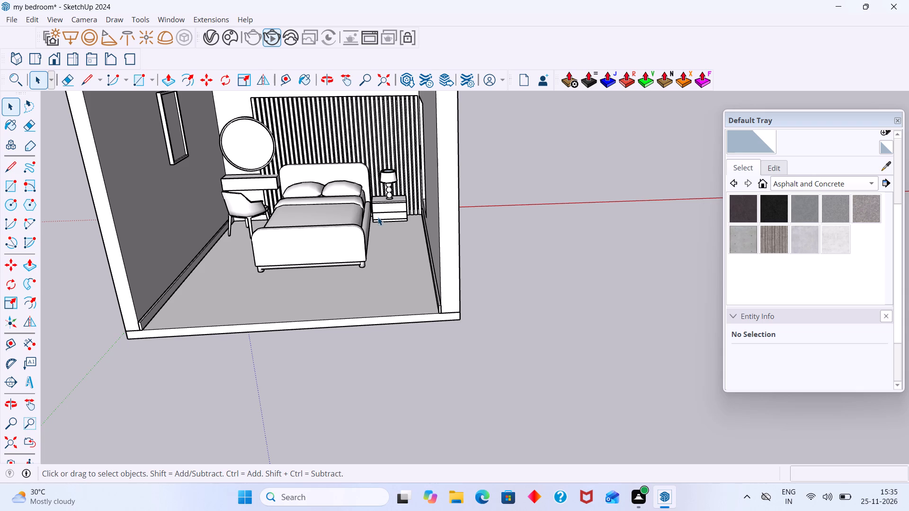
{"action": "scroll", "coordinate": [392, 225], "scroll_direction": "down", "scroll_amount": 5}
{"action": "middle_click_drag", "start_coordinate": [405, 253], "coordinate": [403, 229]}
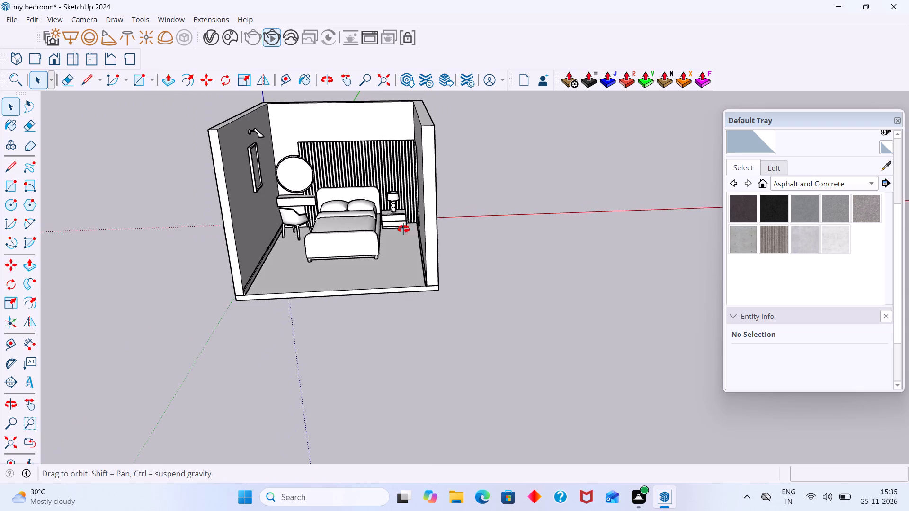
{"action": "middle_click_drag", "start_coordinate": [403, 229], "coordinate": [405, 212]}
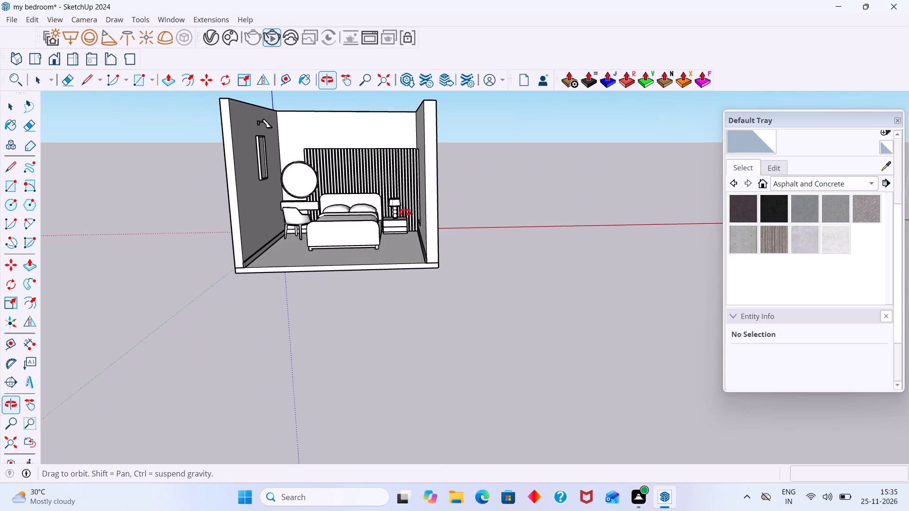
{"action": "middle_click_drag", "start_coordinate": [405, 212], "coordinate": [405, 211]}
{"action": "scroll", "coordinate": [404, 171], "scroll_direction": "up", "scroll_amount": 7}
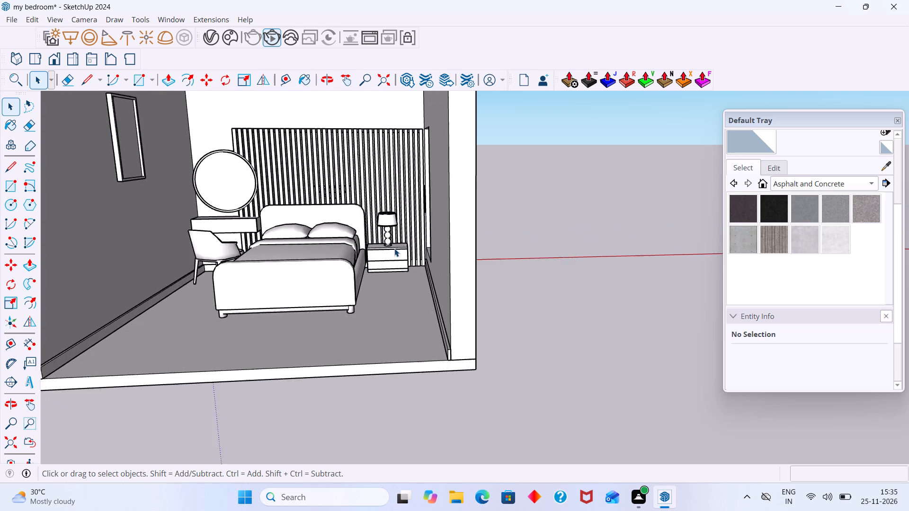
{"action": "scroll", "coordinate": [394, 248], "scroll_direction": "up", "scroll_amount": 2}
{"action": "middle_click_drag", "start_coordinate": [391, 258], "coordinate": [394, 278]}
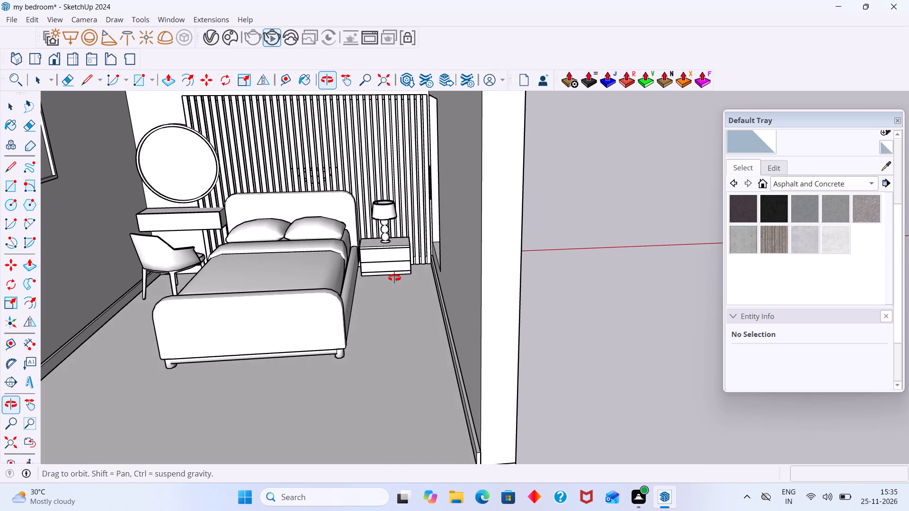
{"action": "middle_click_drag", "start_coordinate": [394, 278], "coordinate": [399, 266]}
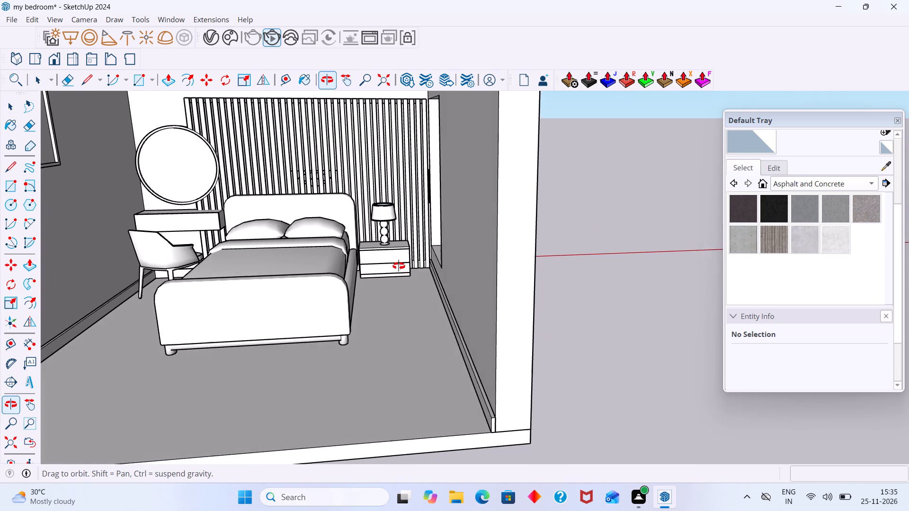
{"action": "middle_click_drag", "start_coordinate": [399, 266], "coordinate": [400, 262]}
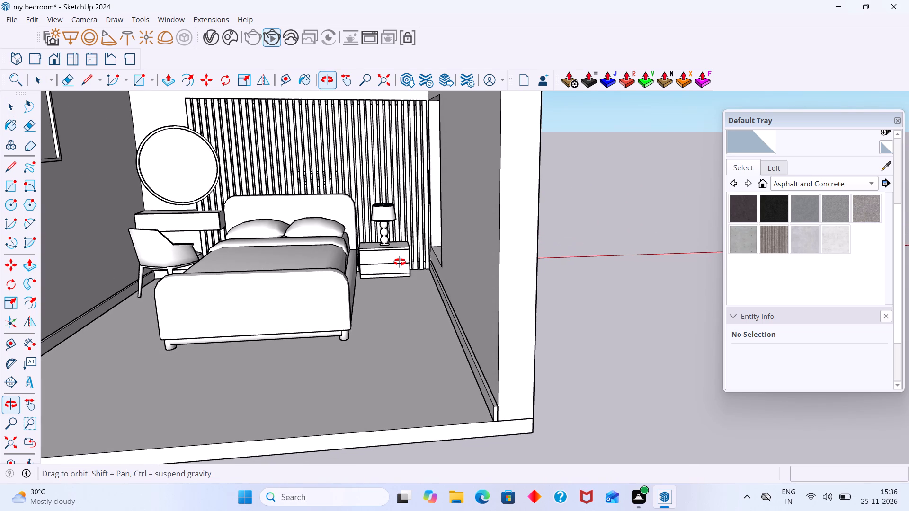
{"action": "middle_click_drag", "start_coordinate": [400, 262], "coordinate": [400, 261]}
Search the Chaos Cosmos library for "plant".
{"action": "left_click", "coordinate": [227, 36]}
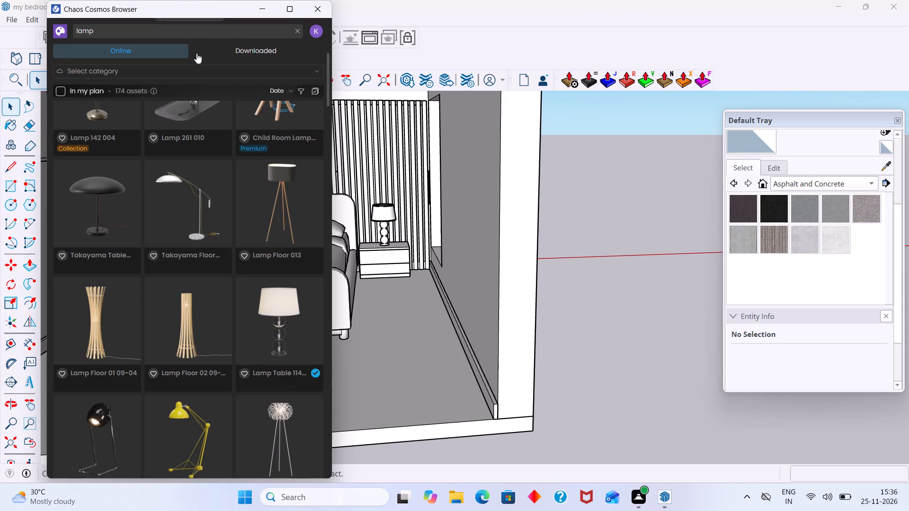
{"action": "left_click", "coordinate": [182, 38]}
{"action": "key", "text": "BackSpace"}
{"action": "key", "text": "BackSpace"}
{"action": "key", "text": "BackSpace"}
{"action": "key", "text": "BackSpace"}
{"action": "key", "text": "BackSpace"}
{"action": "key", "text": "BackSpace"}
{"action": "key", "text": "BackSpace"}
{"action": "key", "text": "BackSpace"}
{"action": "key", "text": "BackSpace"}
{"action": "key", "text": "BackSpace"}
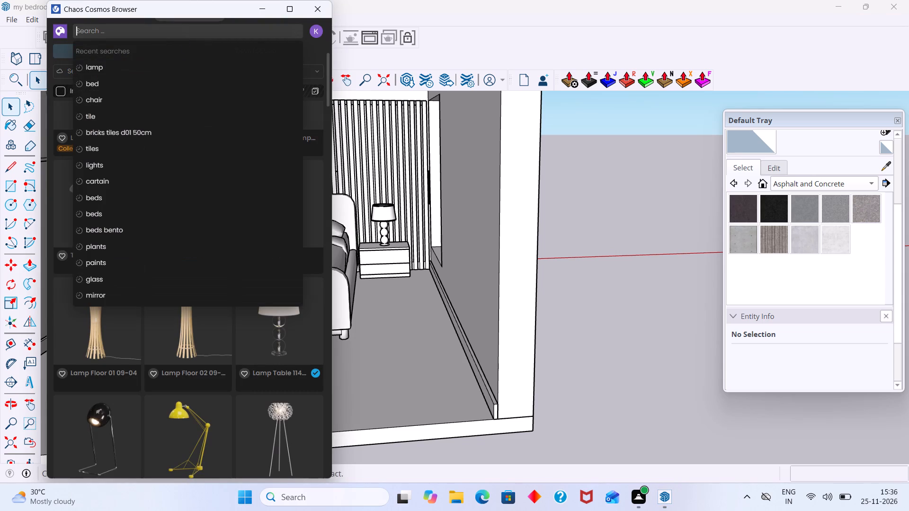
{"action": "type", "text": "plant"}
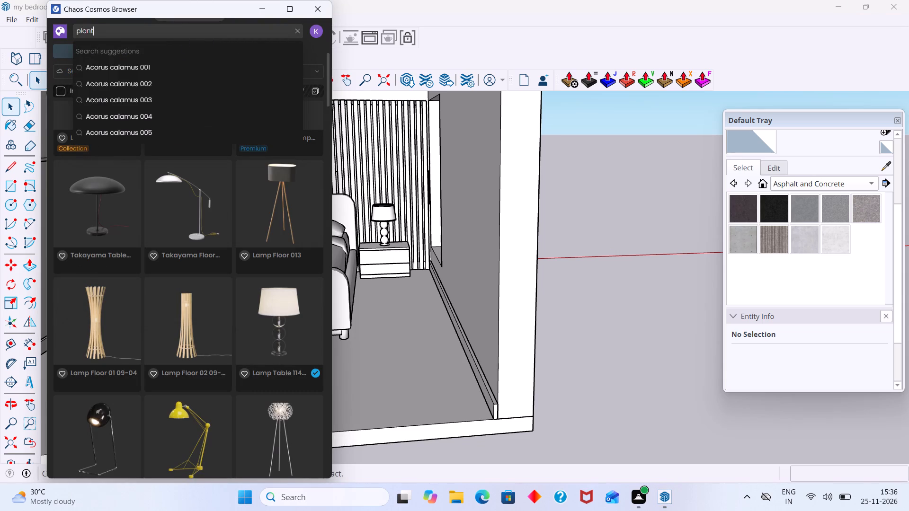
{"action": "key", "text": "Return"}
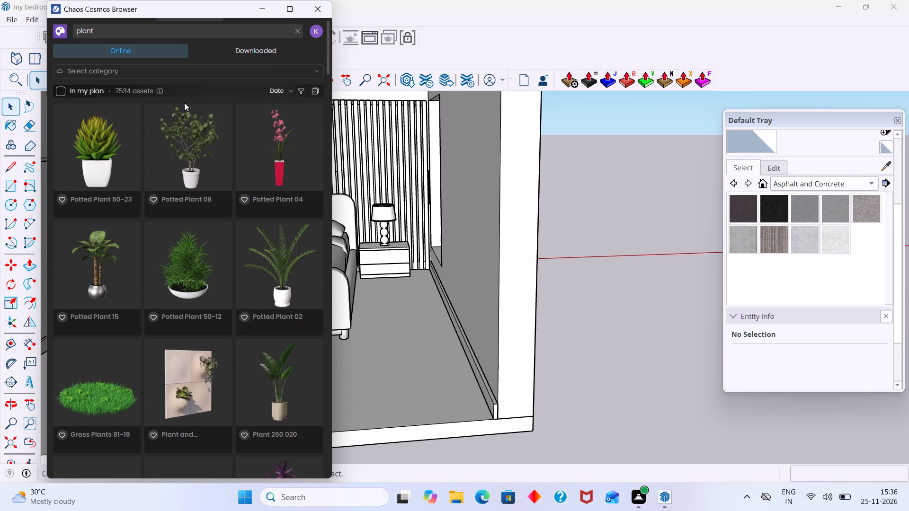
Find Indoor Plant 001 among the plant assets and download it.
{"action": "scroll", "coordinate": [214, 253], "scroll_direction": "down", "scroll_amount": 2}
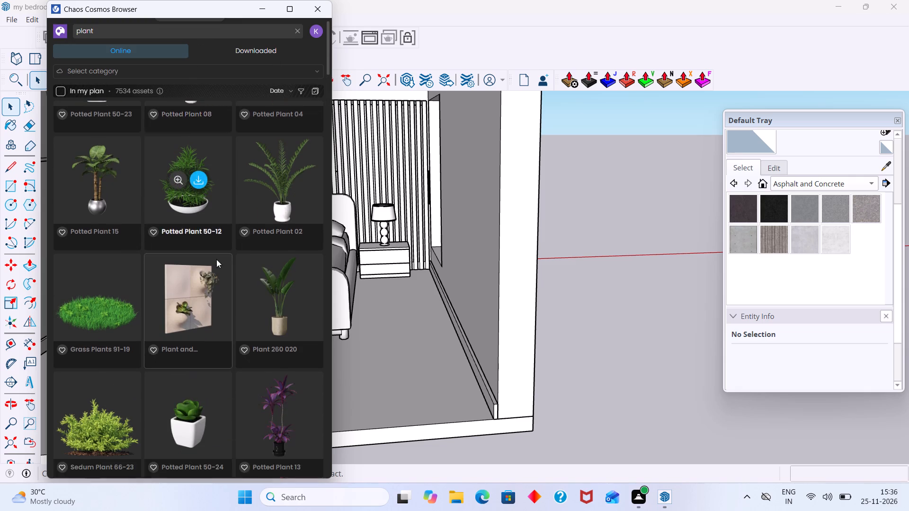
{"action": "scroll", "coordinate": [261, 298], "scroll_direction": "down", "scroll_amount": 3}
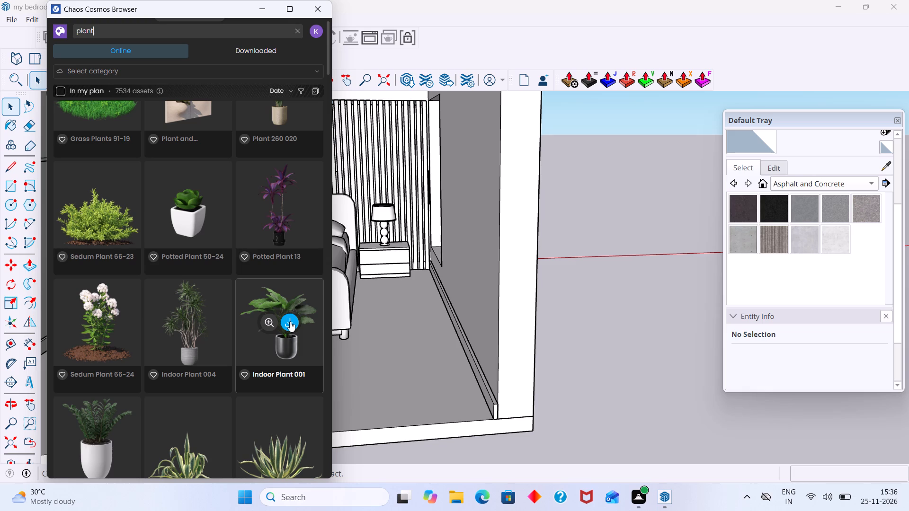
{"action": "left_click", "coordinate": [290, 321]}
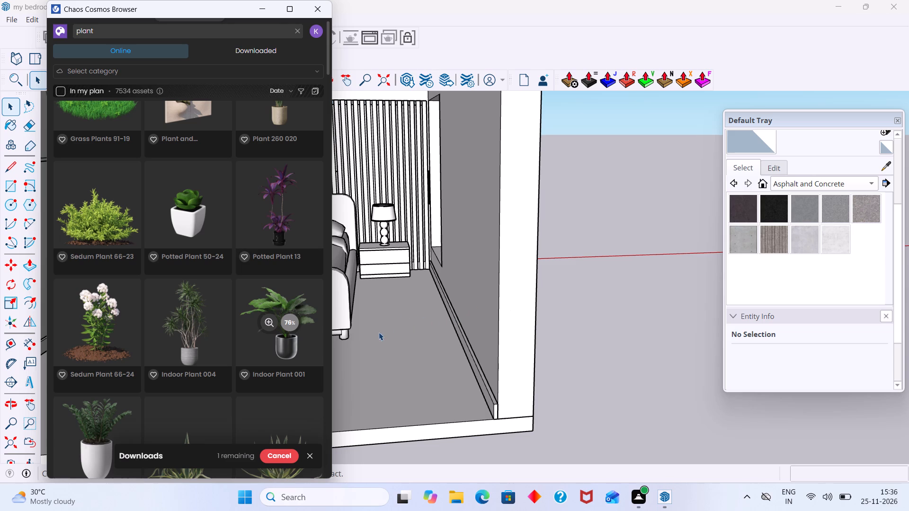
Import Indoor Plant 001 and place it on the floor beside the bed, in front of the bedside table, and close the asset browser.
{"action": "scroll", "coordinate": [442, 315], "scroll_direction": "down", "scroll_amount": 3}
{"action": "scroll", "coordinate": [481, 313], "scroll_direction": "down", "scroll_amount": 8}
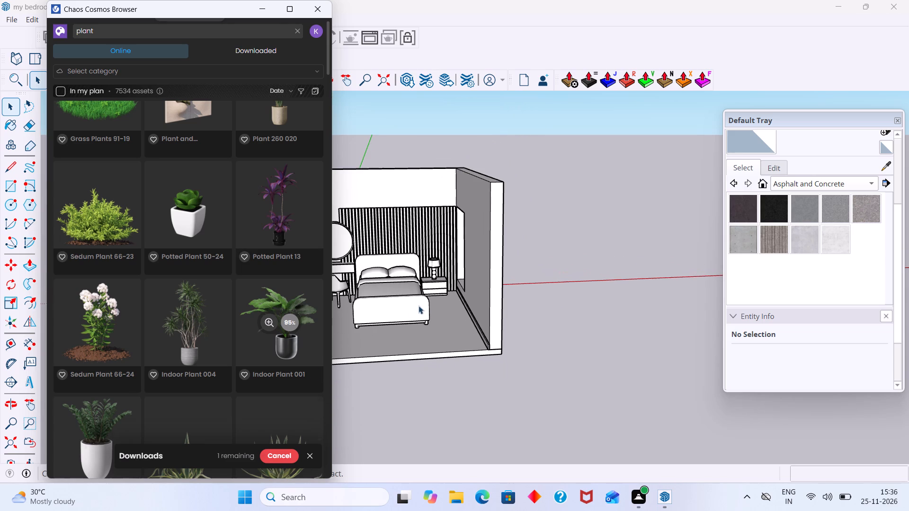
{"action": "left_click", "coordinate": [291, 322]}
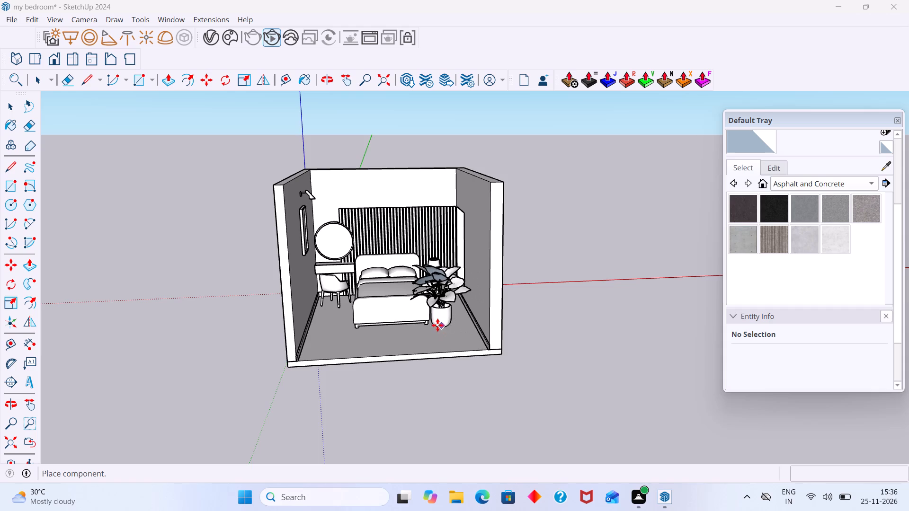
{"action": "scroll", "coordinate": [437, 325], "scroll_direction": "up", "scroll_amount": 3}
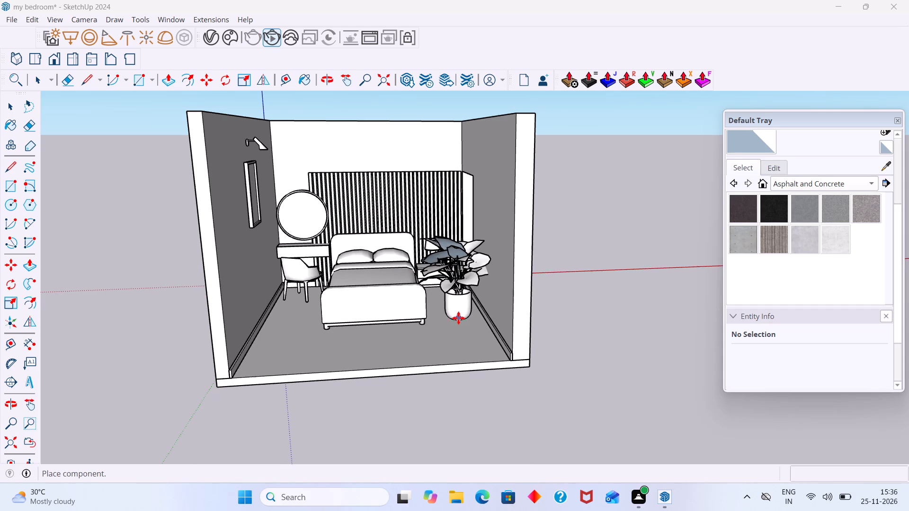
{"action": "left_click", "coordinate": [458, 318]}
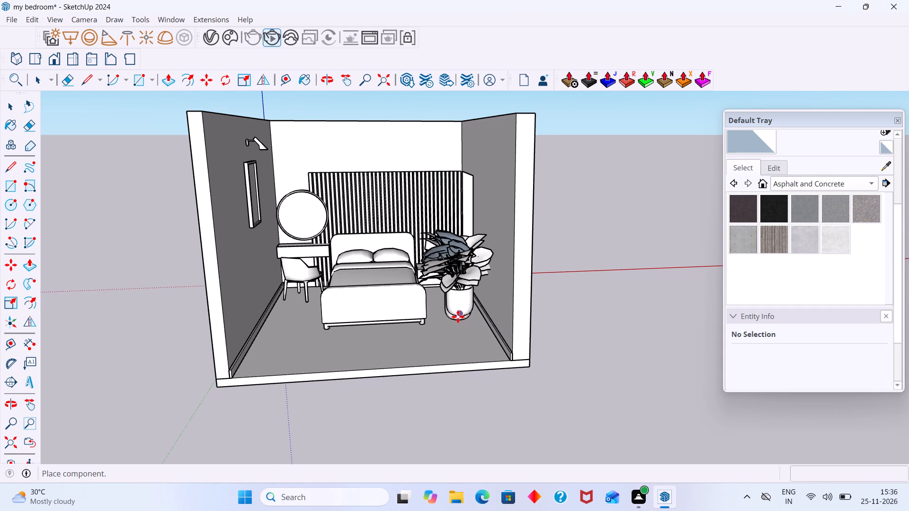
{"action": "key", "text": "space"}
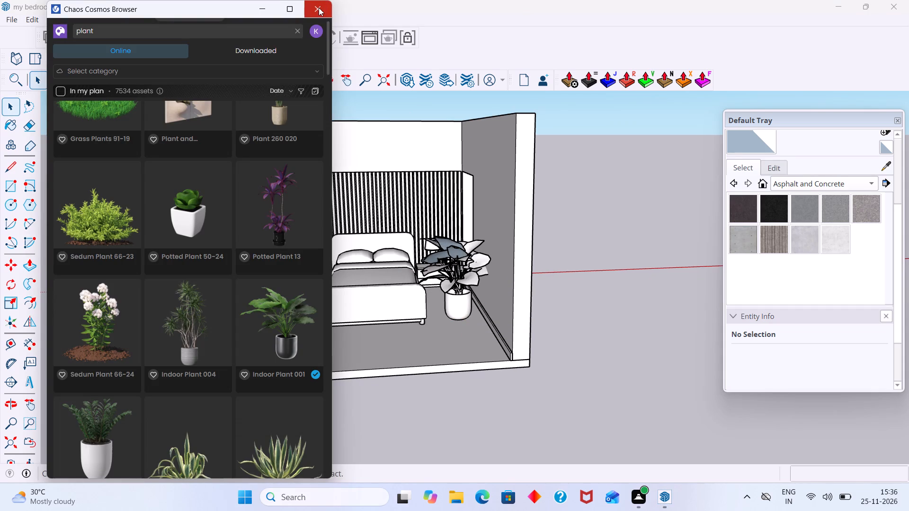
{"action": "left_click", "coordinate": [319, 8]}
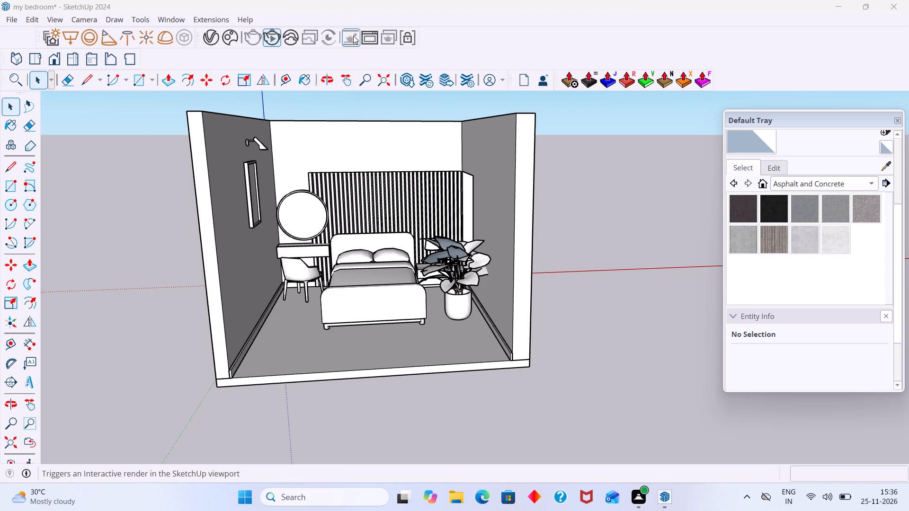
Move the potted plant about 1' 6" across the floor toward the bedside table and headboard wall.
{"action": "middle_click_drag", "start_coordinate": [382, 167], "coordinate": [481, 259]}
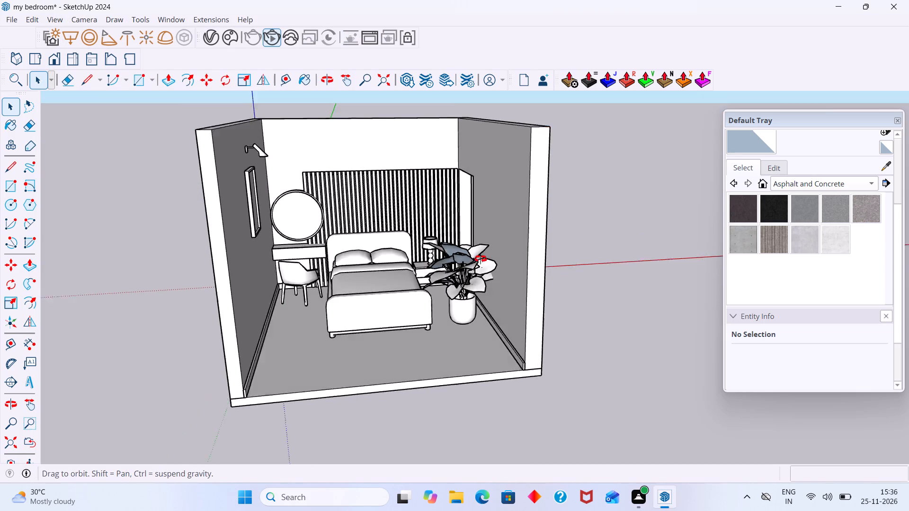
{"action": "middle_click_drag", "start_coordinate": [481, 259], "coordinate": [528, 251]}
{"action": "scroll", "coordinate": [502, 285], "scroll_direction": "up", "scroll_amount": 3}
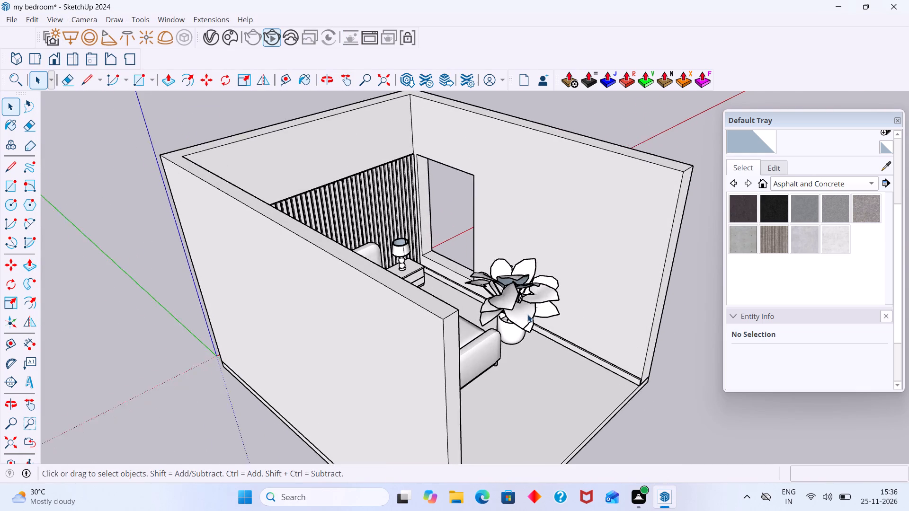
{"action": "scroll", "coordinate": [527, 314], "scroll_direction": "up", "scroll_amount": 5}
{"action": "left_click", "coordinate": [521, 336]}
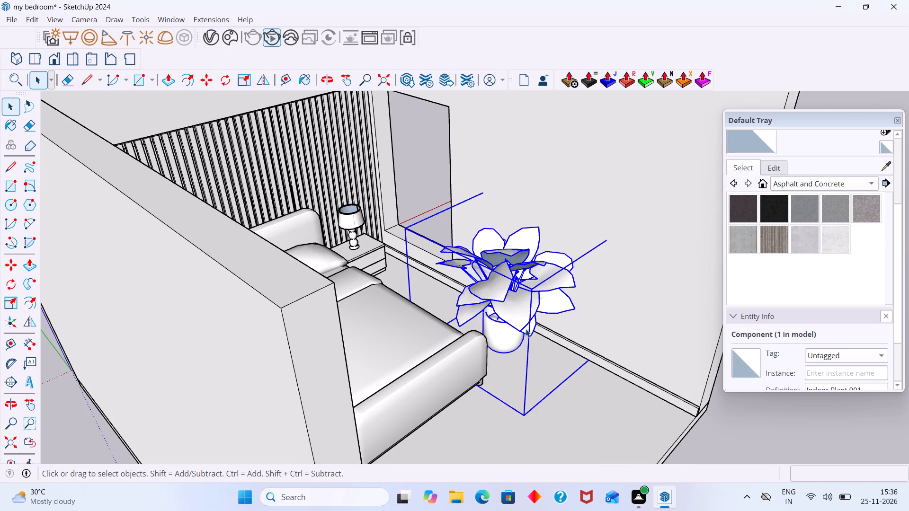
{"action": "key", "text": "m"}
{"action": "left_click", "coordinate": [522, 414]}
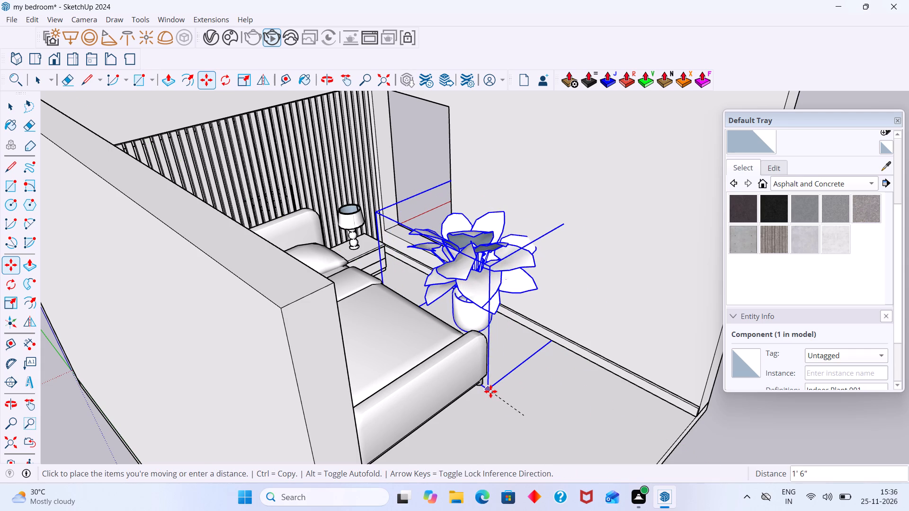
{"action": "left_click", "coordinate": [490, 391]}
{"action": "key", "text": "space"}
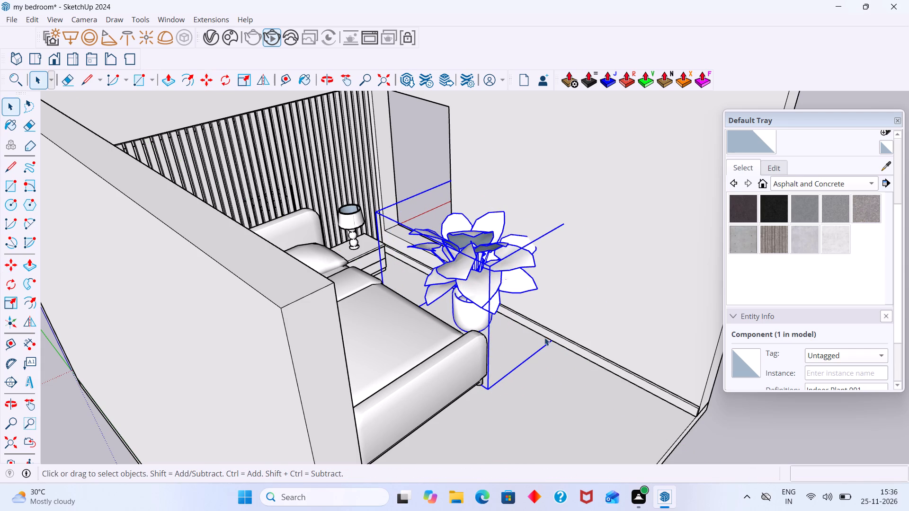
Scale the potted plant down uniformly to about 0.75 of its size and deselect it.
{"action": "scroll", "coordinate": [548, 321], "scroll_direction": "down", "scroll_amount": 7}
{"action": "middle_click_drag", "start_coordinate": [527, 250], "coordinate": [438, 246]}
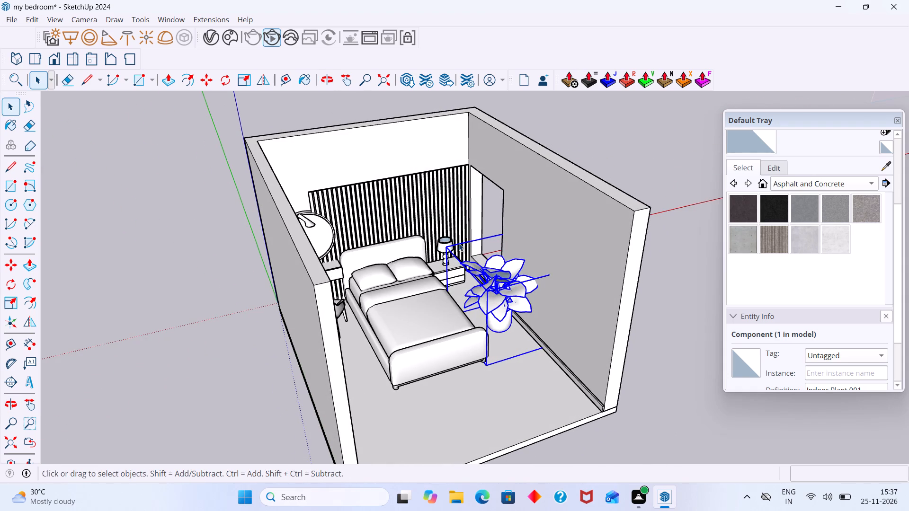
{"action": "key", "text": "s"}
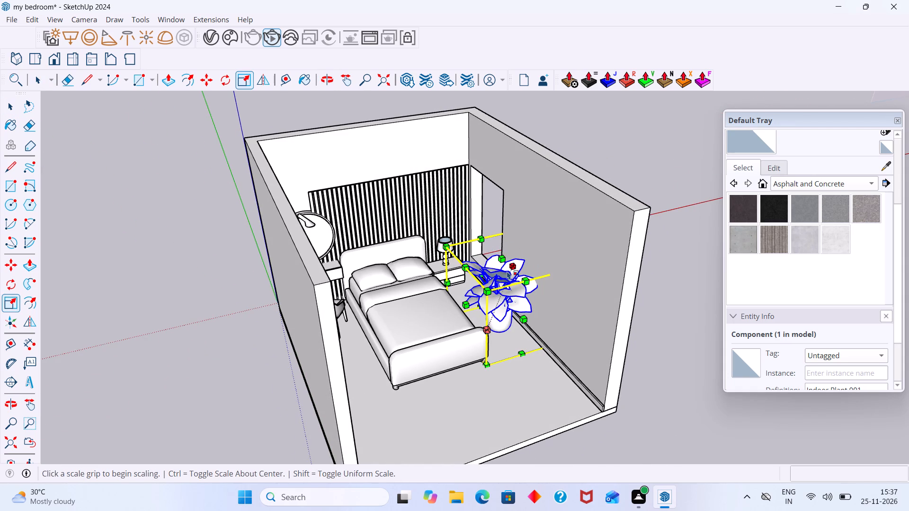
{"action": "middle_click_drag", "start_coordinate": [545, 257], "coordinate": [537, 255]}
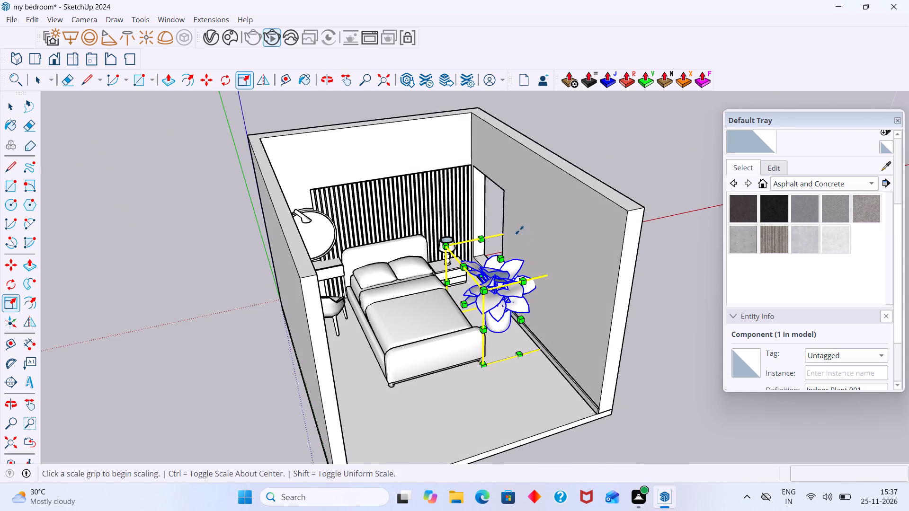
{"action": "left_click", "coordinate": [519, 229]}
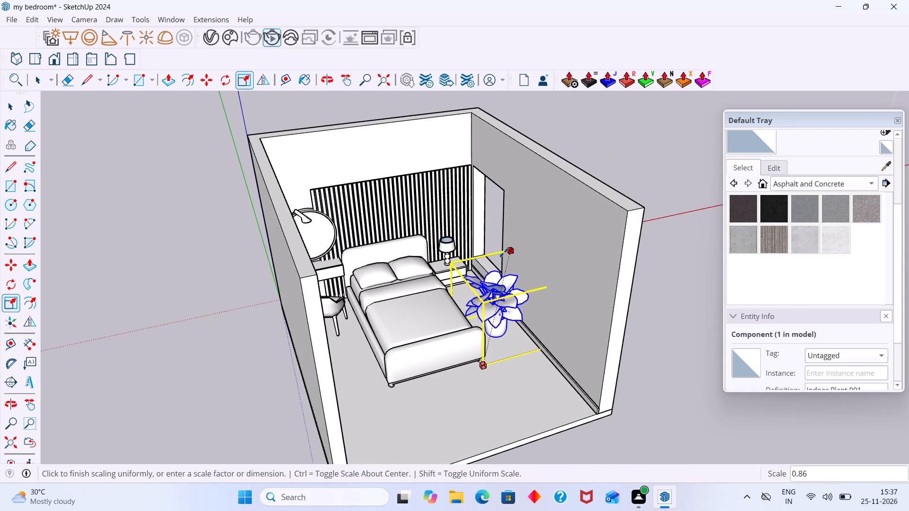
{"action": "left_click", "coordinate": [491, 260]}
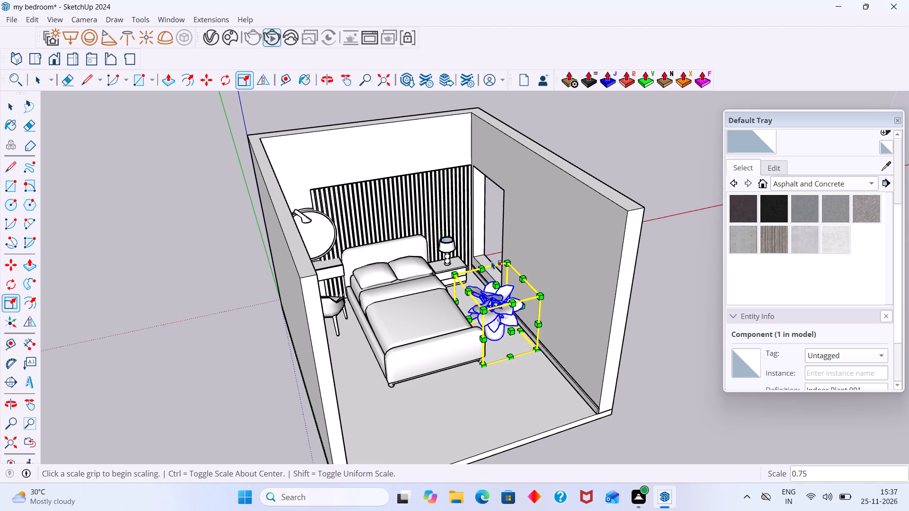
{"action": "key", "text": "space"}
{"action": "scroll", "coordinate": [588, 304], "scroll_direction": "up", "scroll_amount": 2}
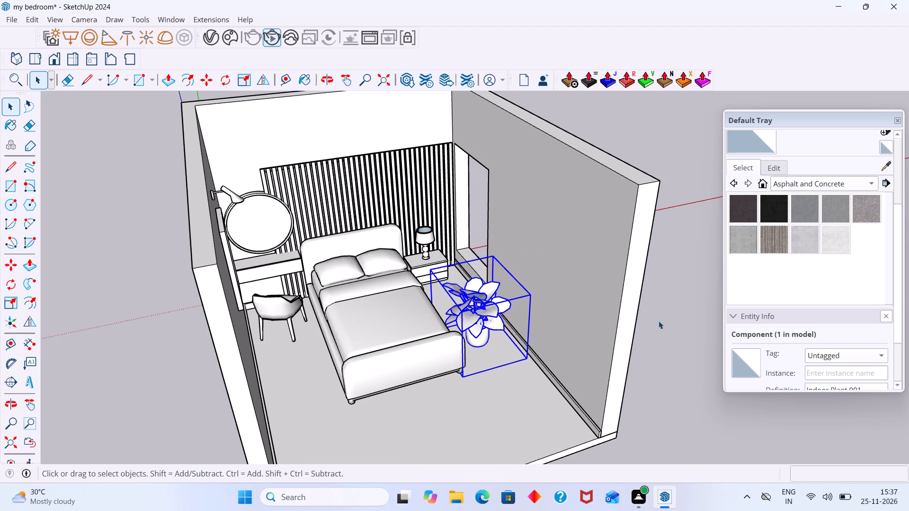
{"action": "left_click", "coordinate": [664, 319]}
Narrow the potted plant along the red axis to about 0.71, pulling its bed-side face away from the bed.
{"action": "scroll", "coordinate": [495, 314], "scroll_direction": "up", "scroll_amount": 2}
{"action": "middle_click_drag", "start_coordinate": [489, 312], "coordinate": [451, 237]}
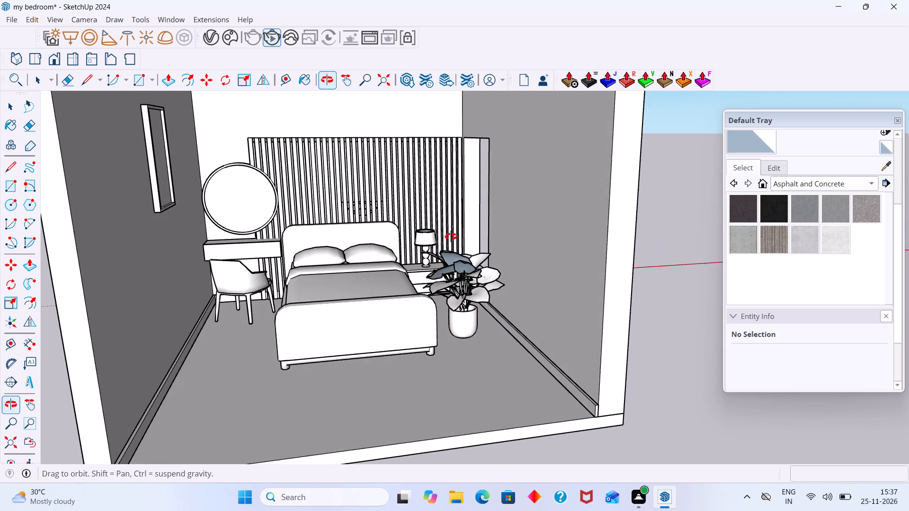
{"action": "middle_click_drag", "start_coordinate": [451, 237], "coordinate": [452, 245]}
{"action": "scroll", "coordinate": [467, 294], "scroll_direction": "up", "scroll_amount": 6}
{"action": "middle_click_drag", "start_coordinate": [443, 298], "coordinate": [461, 324]}
{"action": "scroll", "coordinate": [450, 317], "scroll_direction": "up", "scroll_amount": 3}
{"action": "left_click", "coordinate": [451, 313]}
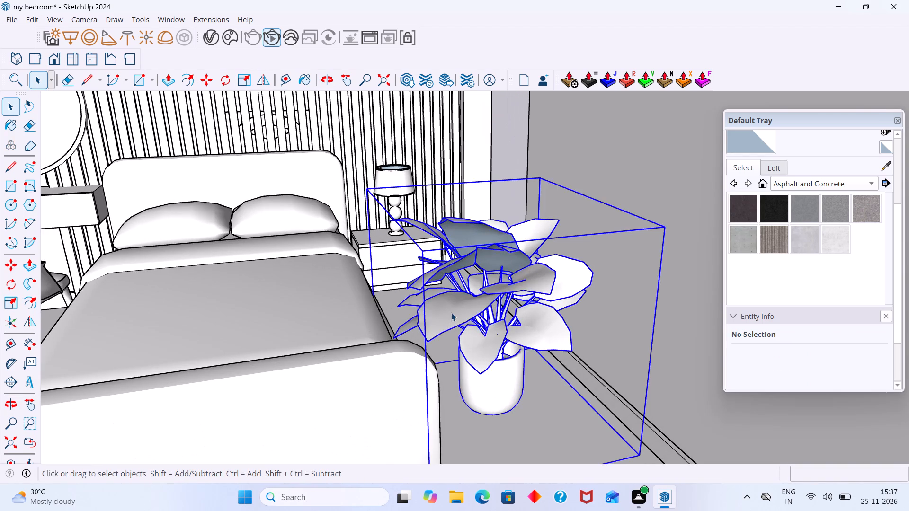
{"action": "key", "text": "s"}
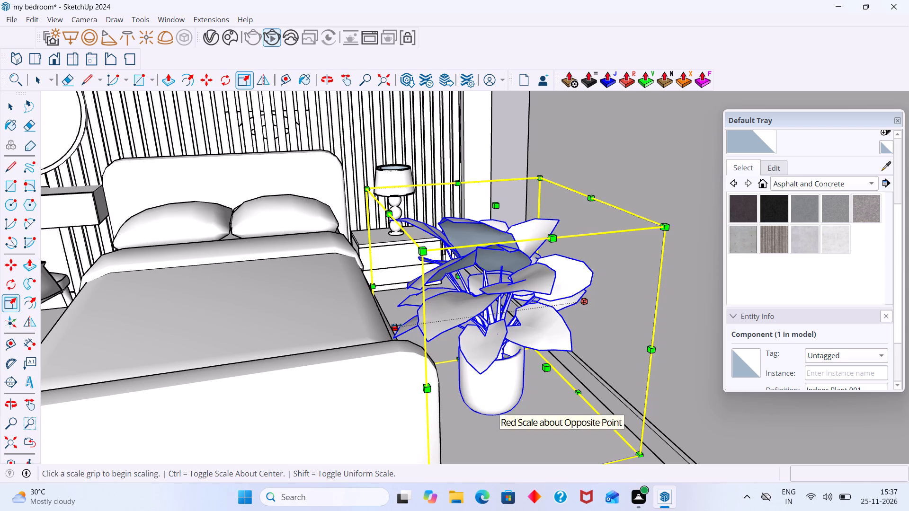
{"action": "left_click", "coordinate": [397, 325]}
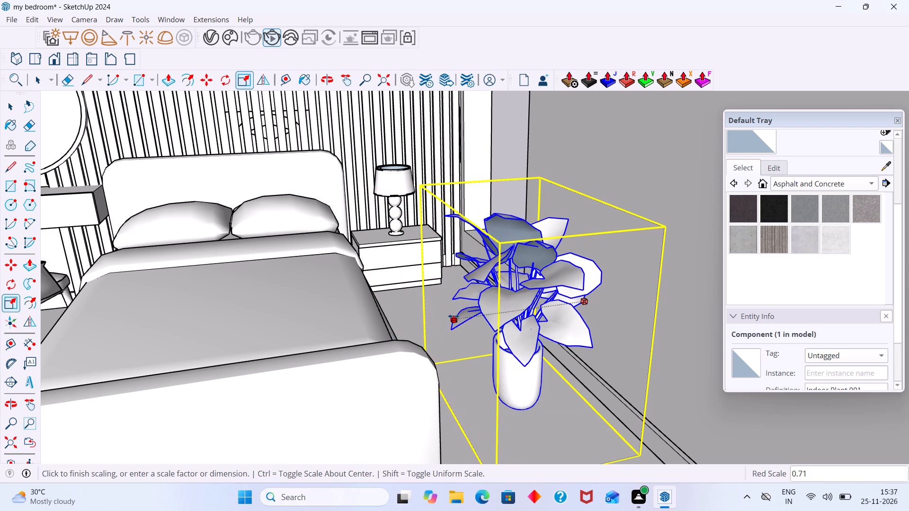
{"action": "left_click", "coordinate": [454, 316]}
{"action": "key", "text": "space"}
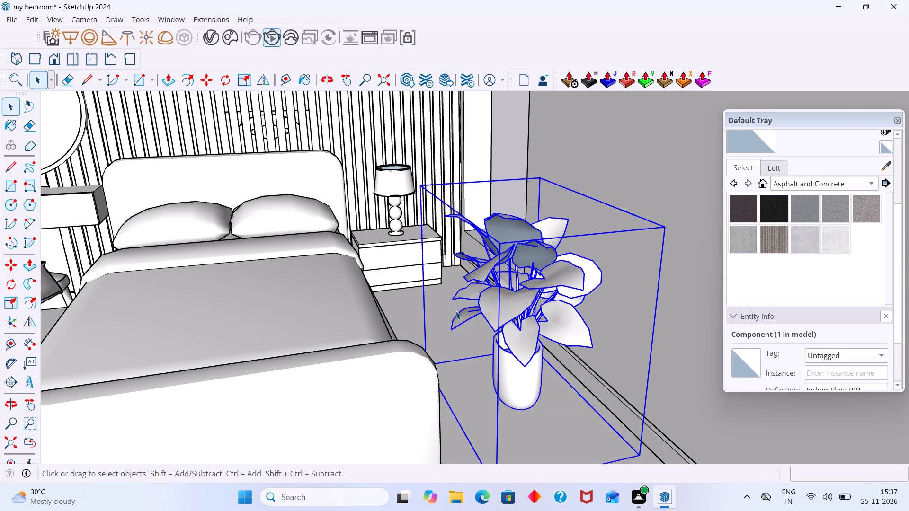
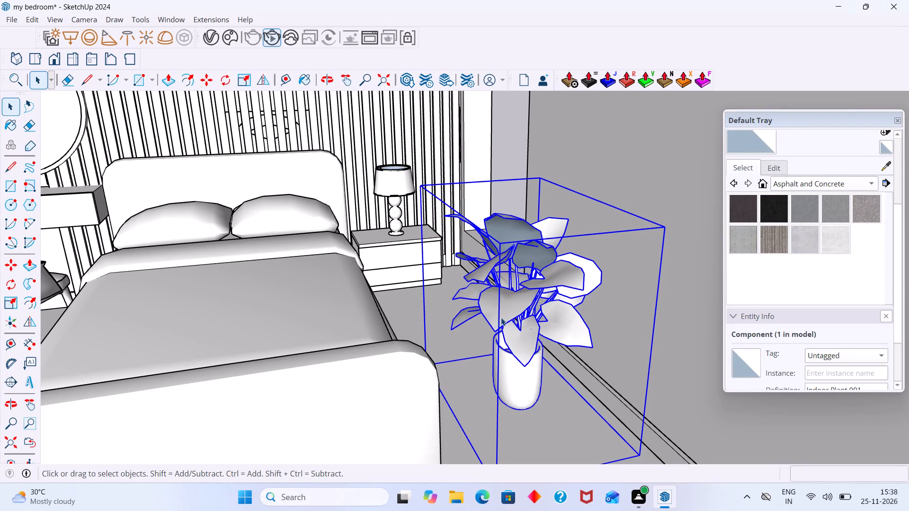
Scale the potted plant along the green axis to about 0.55, pulling in its face toward the headboard wall.
{"action": "key", "text": "s"}
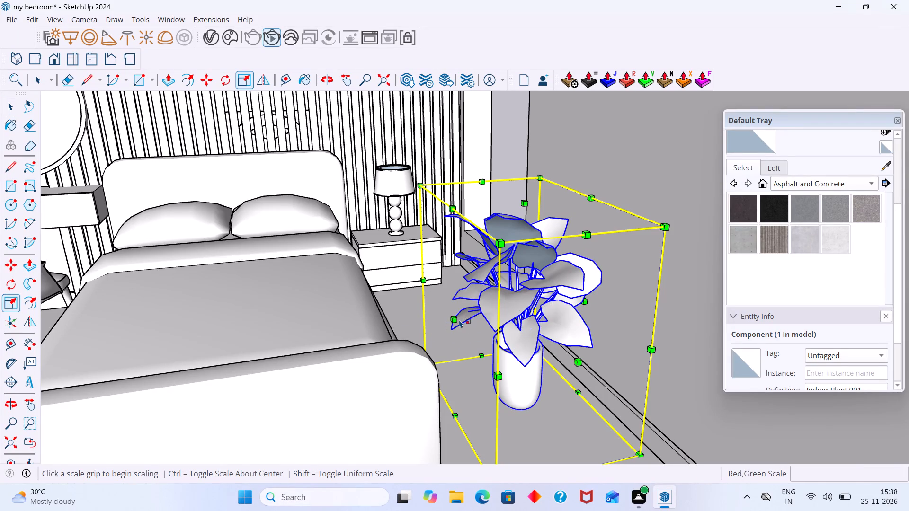
{"action": "middle_click_drag", "start_coordinate": [461, 322], "coordinate": [625, 379]}
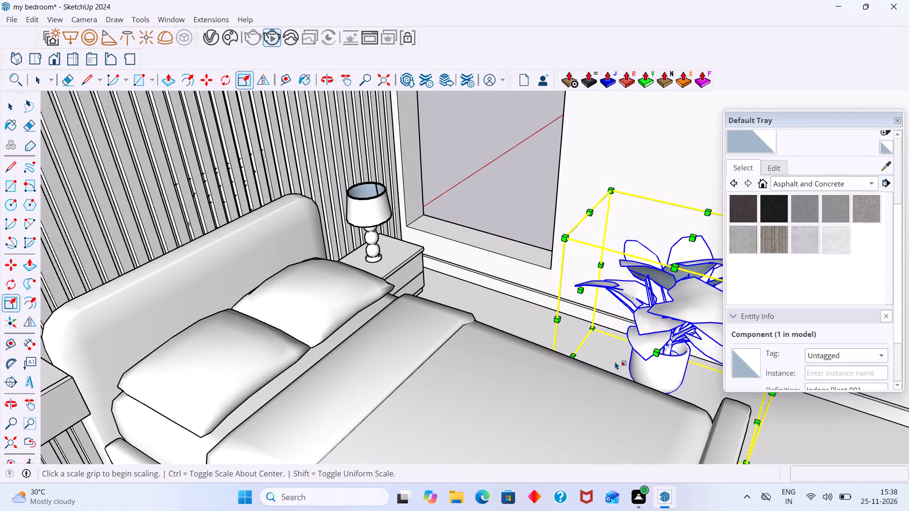
{"action": "left_click", "coordinate": [583, 290]}
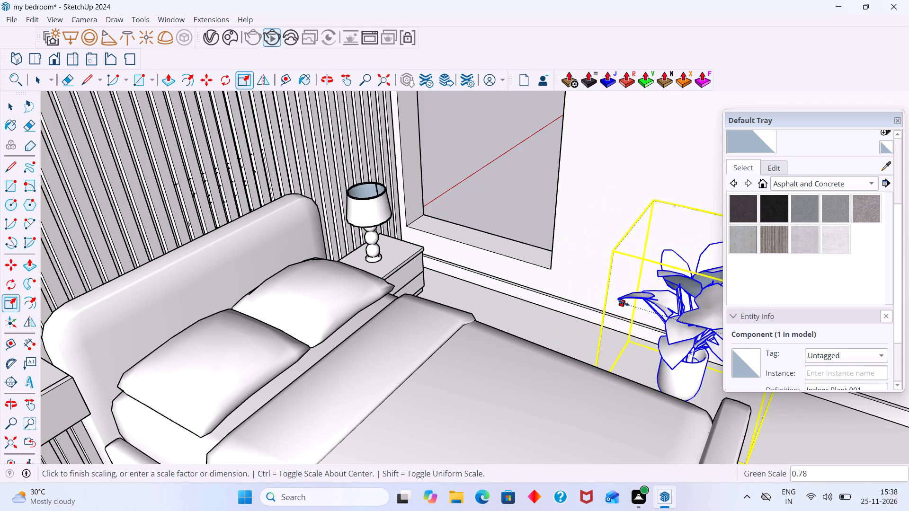
{"action": "middle_click_drag", "start_coordinate": [625, 303], "coordinate": [451, 209], "text": "shift"}
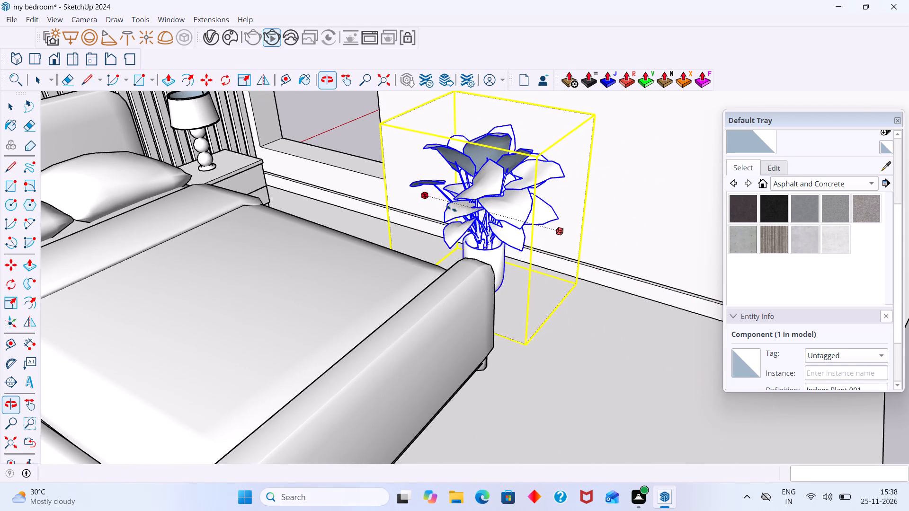
{"action": "left_click", "coordinate": [457, 214]}
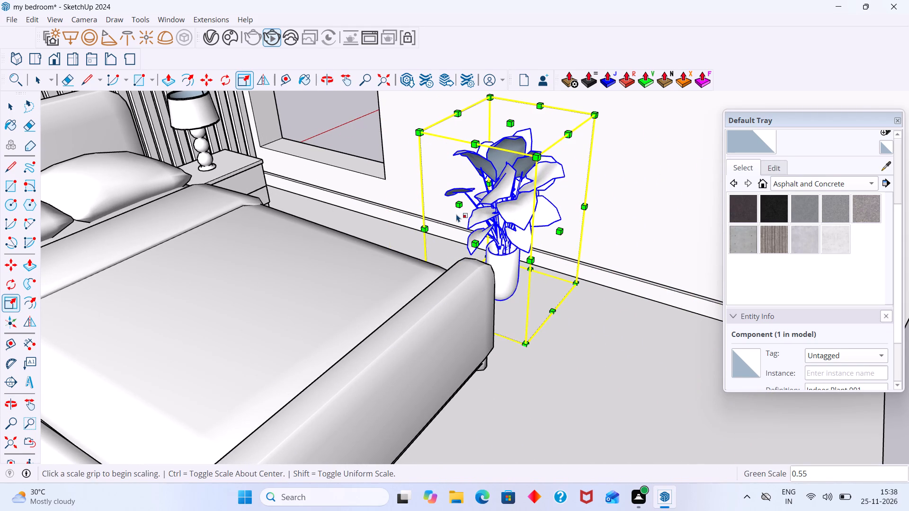
{"action": "key", "text": "space"}
Move the potted plant about 1' 6" across the floor toward the bedside table and deselect it.
{"action": "scroll", "coordinate": [494, 290], "scroll_direction": "down", "scroll_amount": 6}
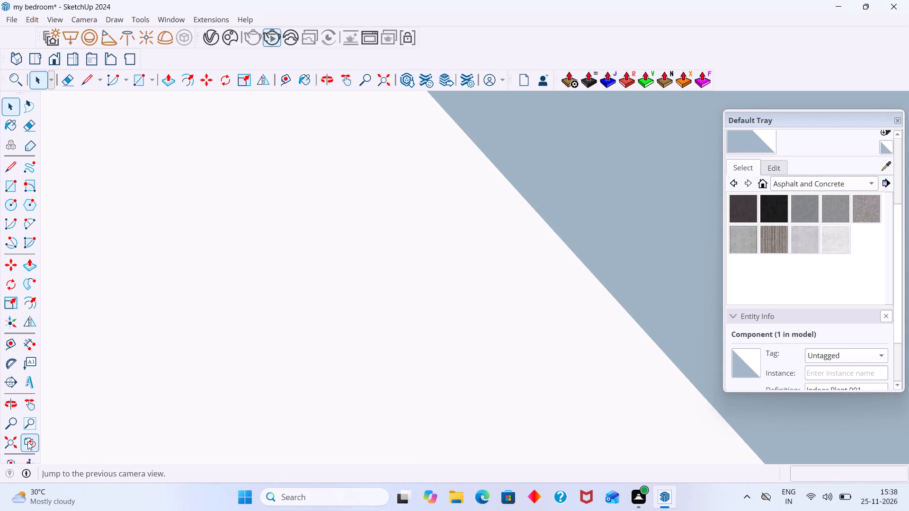
{"action": "left_click", "coordinate": [17, 444]}
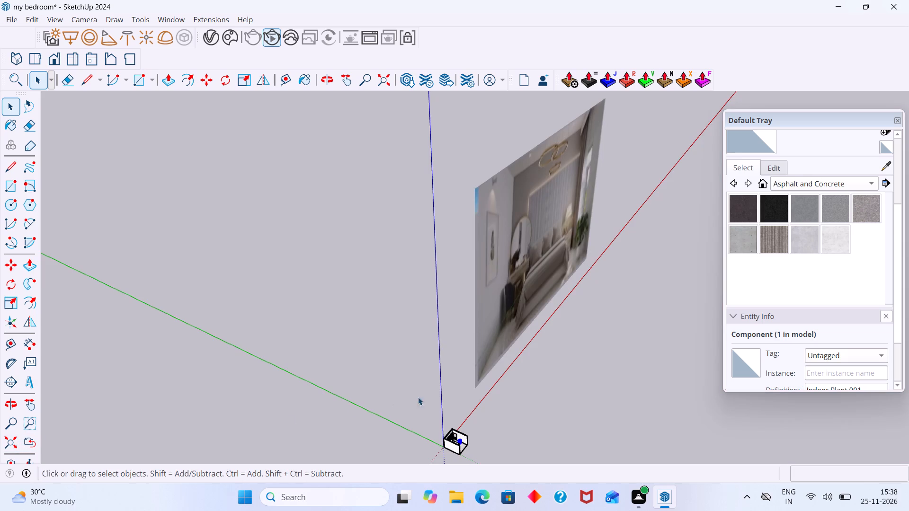
{"action": "middle_click_drag", "start_coordinate": [457, 453], "coordinate": [384, 396]}
{"action": "middle_click_drag", "start_coordinate": [454, 409], "coordinate": [454, 315], "text": "shift"}
{"action": "left_click", "coordinate": [464, 360]}
{"action": "scroll", "coordinate": [428, 344], "scroll_direction": "up", "scroll_amount": 9}
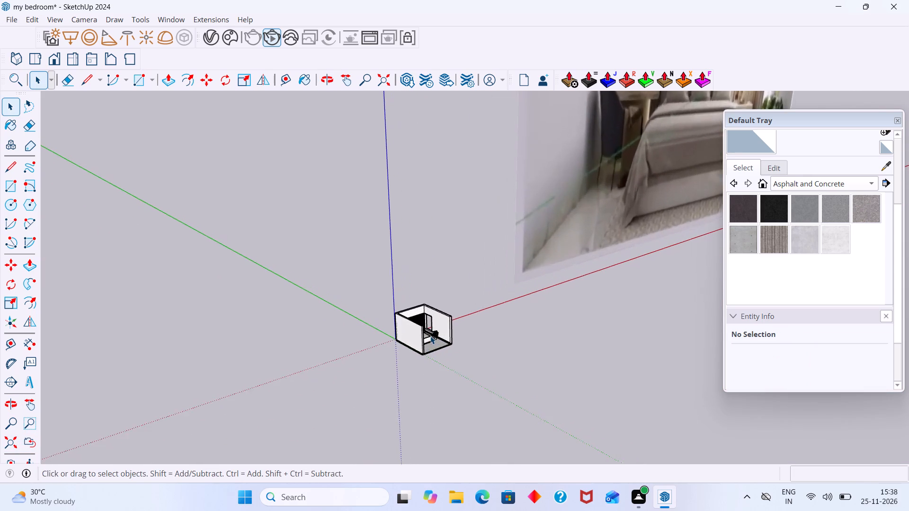
{"action": "scroll", "coordinate": [430, 336], "scroll_direction": "up", "scroll_amount": 20}
{"action": "scroll", "coordinate": [430, 336], "scroll_direction": "up", "scroll_amount": 11}
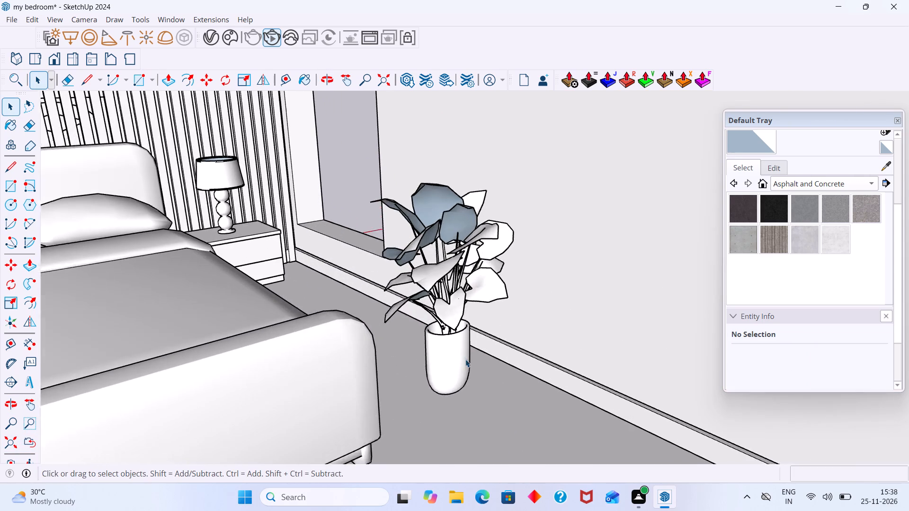
{"action": "left_click", "coordinate": [463, 359]}
{"action": "key", "text": "m"}
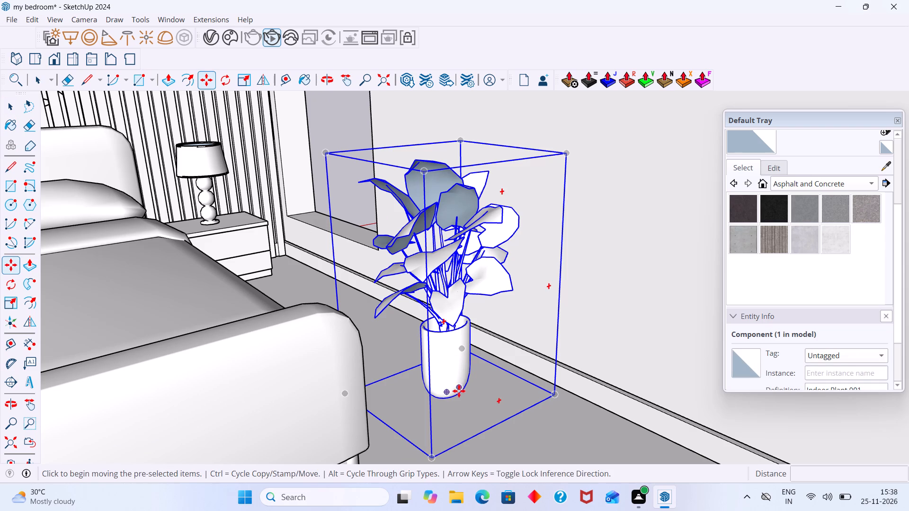
{"action": "left_click", "coordinate": [451, 394]}
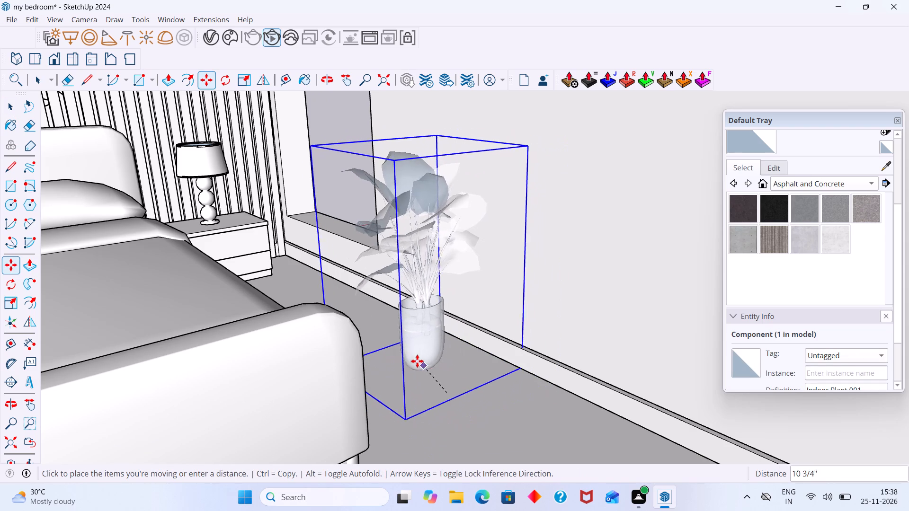
{"action": "left_click", "coordinate": [393, 354]}
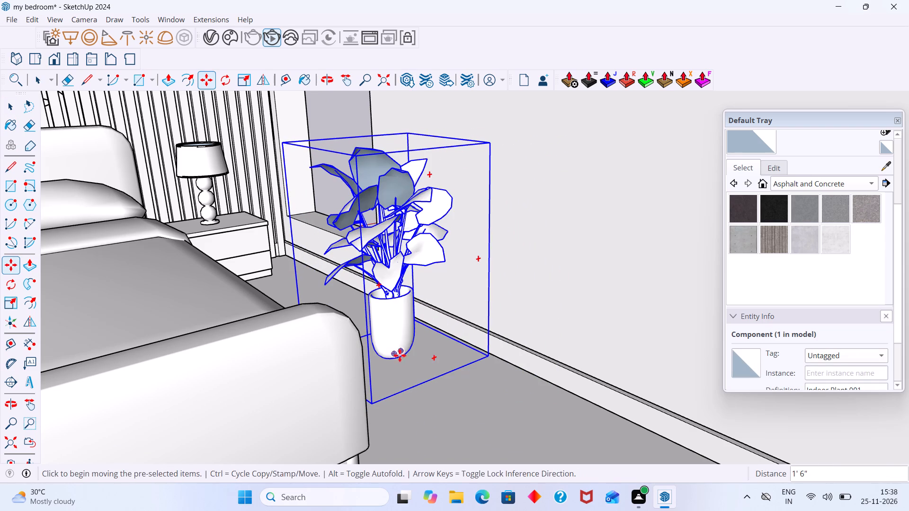
{"action": "key", "text": "space"}
{"action": "scroll", "coordinate": [433, 367], "scroll_direction": "down", "scroll_amount": 8}
{"action": "scroll", "coordinate": [445, 350], "scroll_direction": "up", "scroll_amount": 1}
{"action": "scroll", "coordinate": [445, 347], "scroll_direction": "down", "scroll_amount": 14}
{"action": "left_click", "coordinate": [574, 326]}
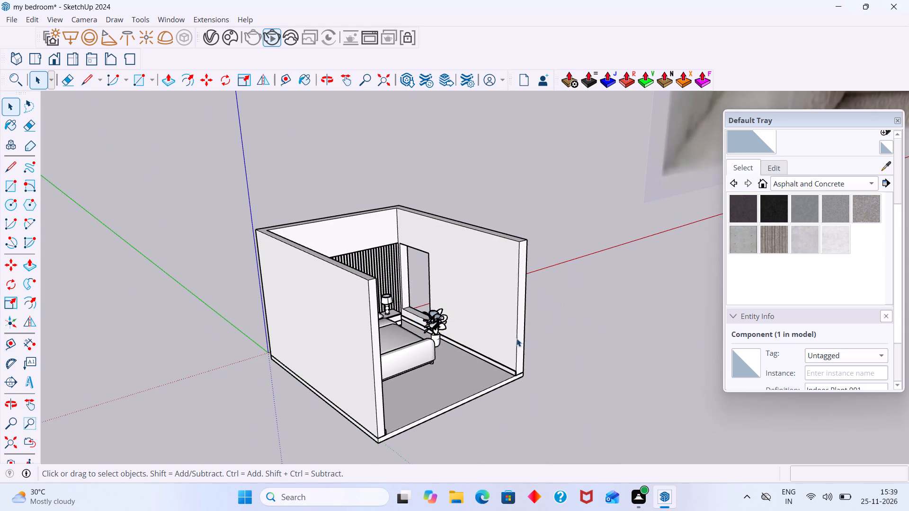
Examine the potted plant's size and position beside the bed, up close and within the whole room.
{"action": "middle_click_drag", "start_coordinate": [483, 331], "coordinate": [360, 333]}
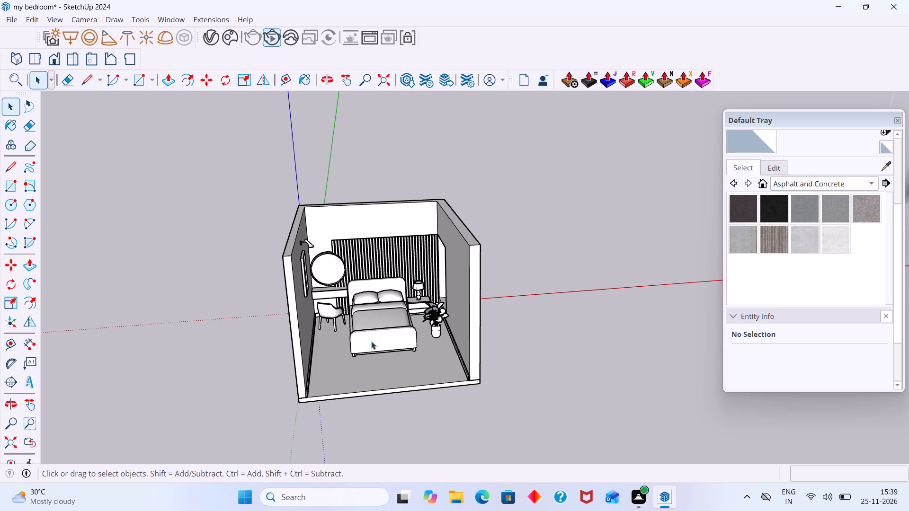
{"action": "scroll", "coordinate": [425, 337], "scroll_direction": "up", "scroll_amount": 14}
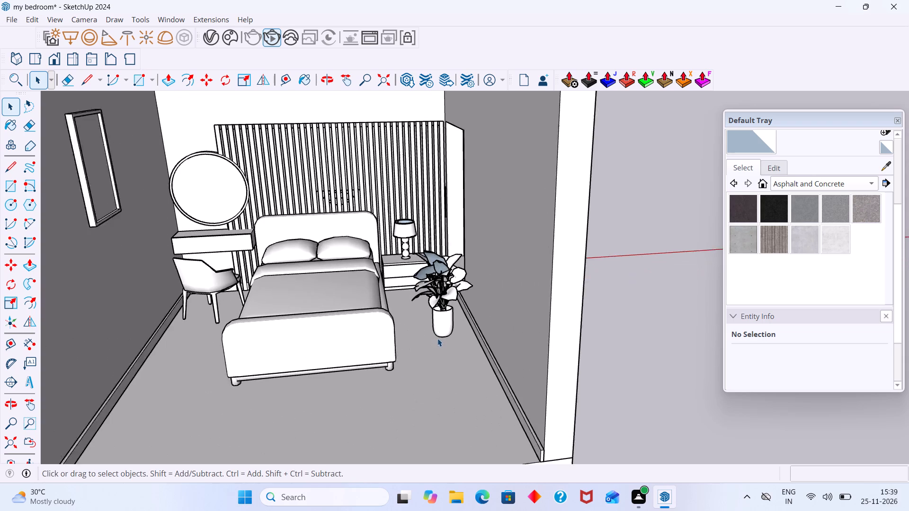
{"action": "scroll", "coordinate": [439, 337], "scroll_direction": "up", "scroll_amount": 8}
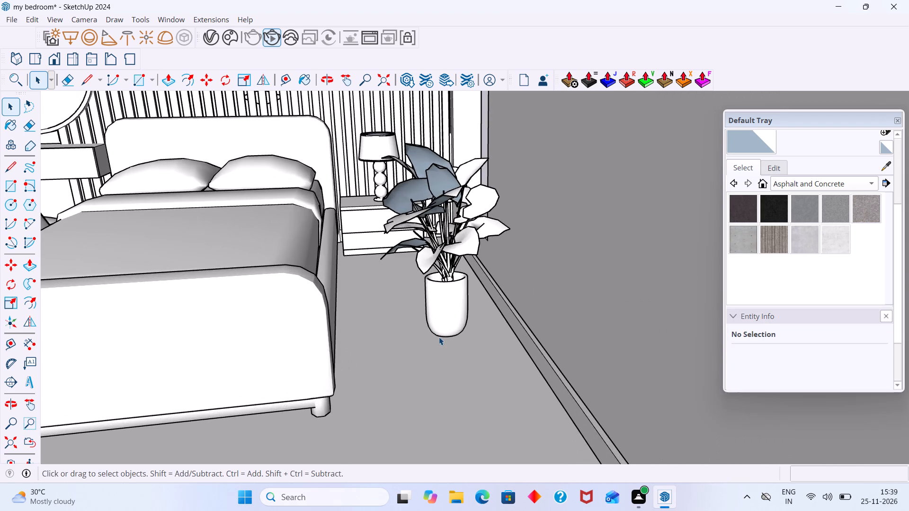
{"action": "scroll", "coordinate": [439, 337], "scroll_direction": "down", "scroll_amount": 3}
{"action": "middle_click_drag", "start_coordinate": [441, 335], "coordinate": [507, 344]}
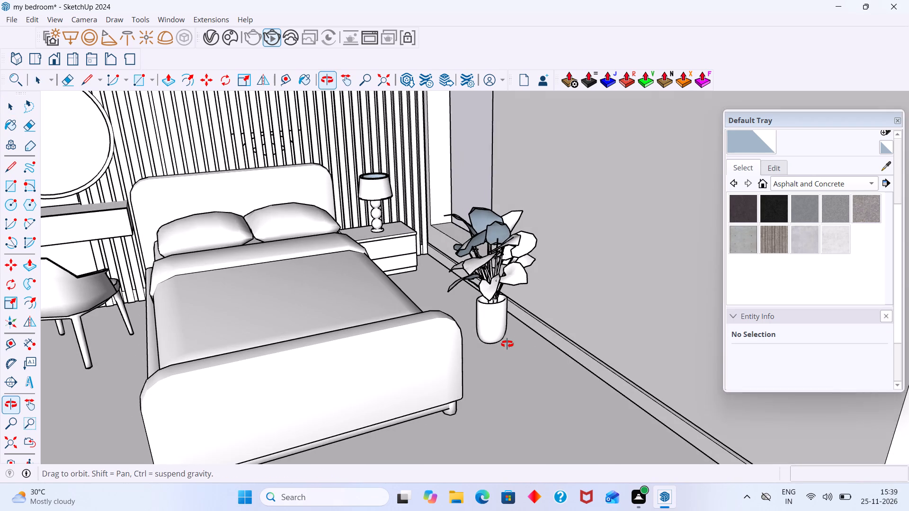
{"action": "middle_click_drag", "start_coordinate": [507, 344], "coordinate": [473, 345]}
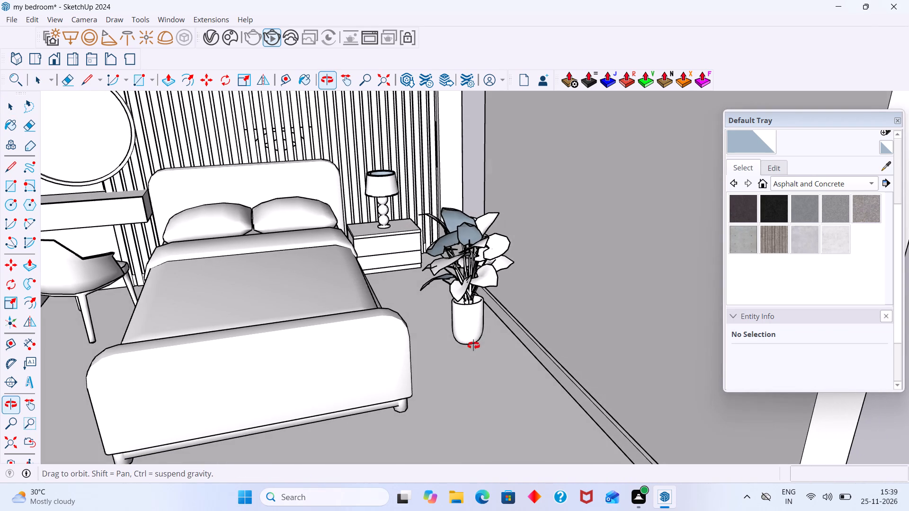
{"action": "middle_click_drag", "start_coordinate": [473, 345], "coordinate": [472, 345]}
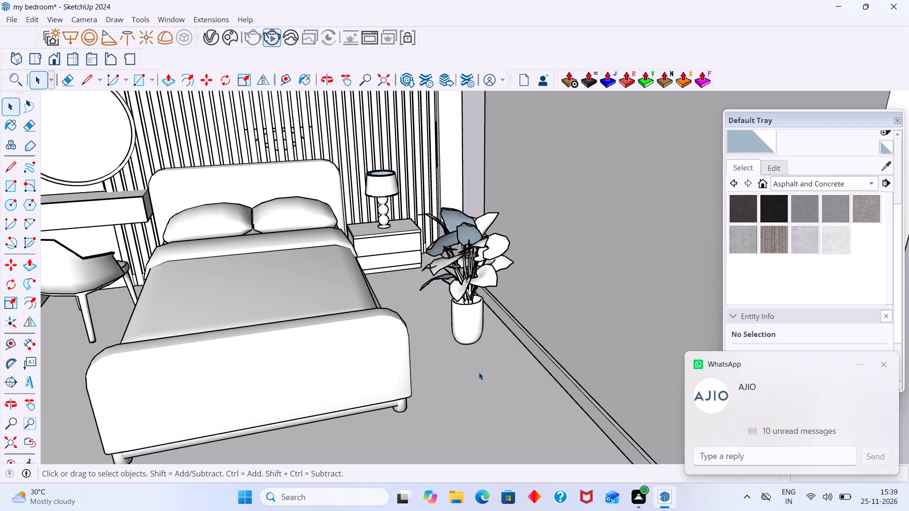
{"action": "scroll", "coordinate": [424, 398], "scroll_direction": "down", "scroll_amount": 20}
{"action": "scroll", "coordinate": [424, 398], "scroll_direction": "down", "scroll_amount": 17}
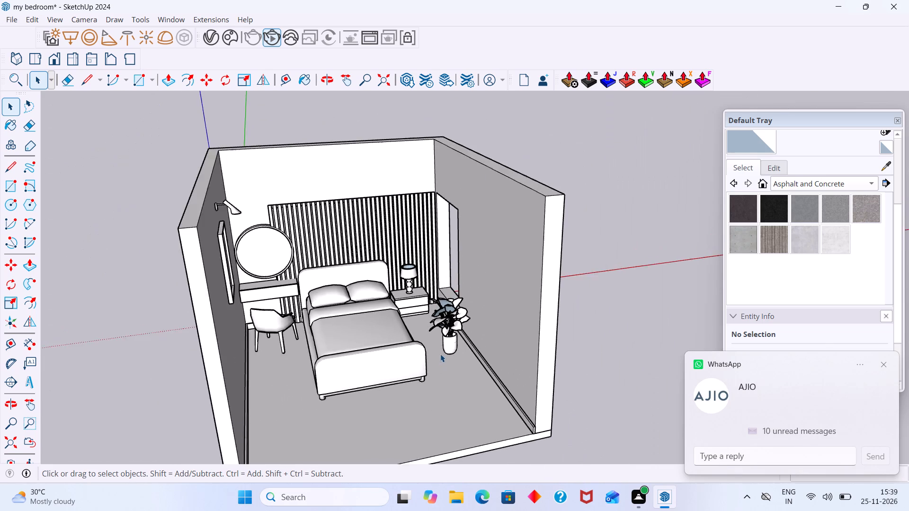
{"action": "scroll", "coordinate": [440, 354], "scroll_direction": "down", "scroll_amount": 17}
{"action": "middle_click_drag", "start_coordinate": [438, 399], "coordinate": [423, 364]}
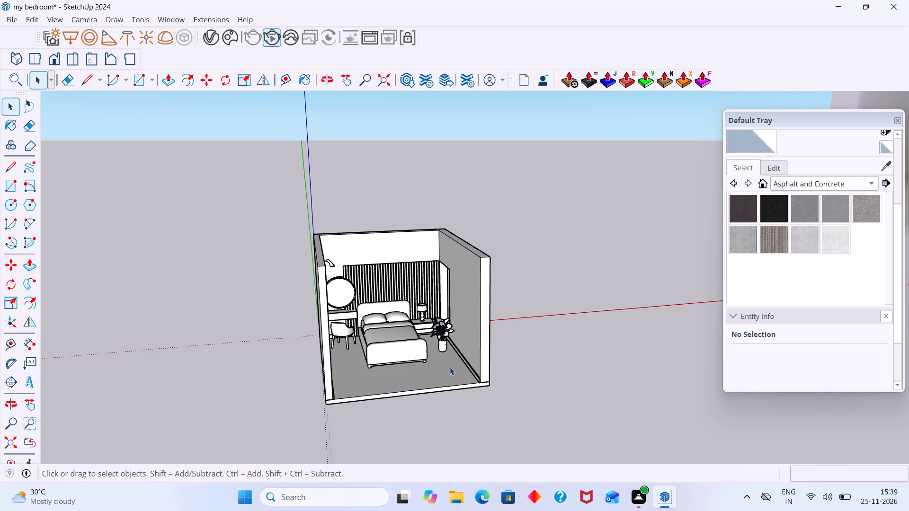
{"action": "middle_click_drag", "start_coordinate": [443, 364], "coordinate": [431, 308], "text": "shift"}
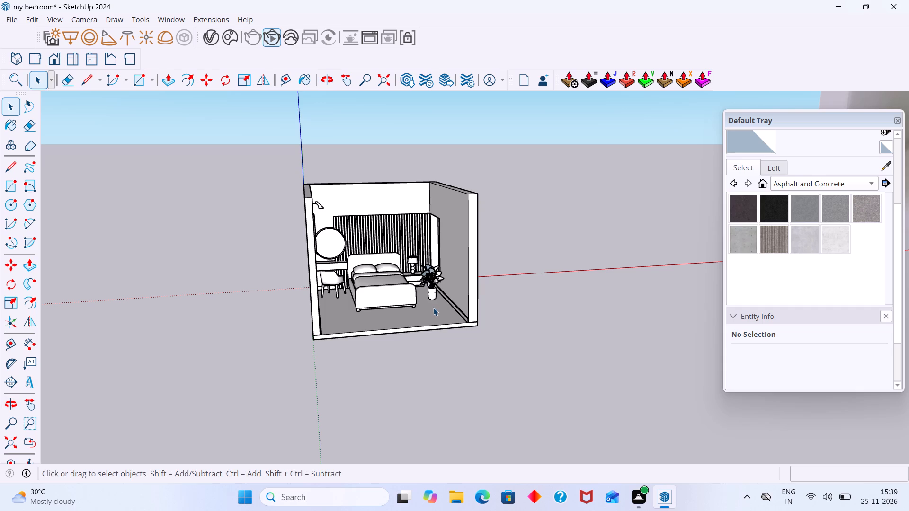
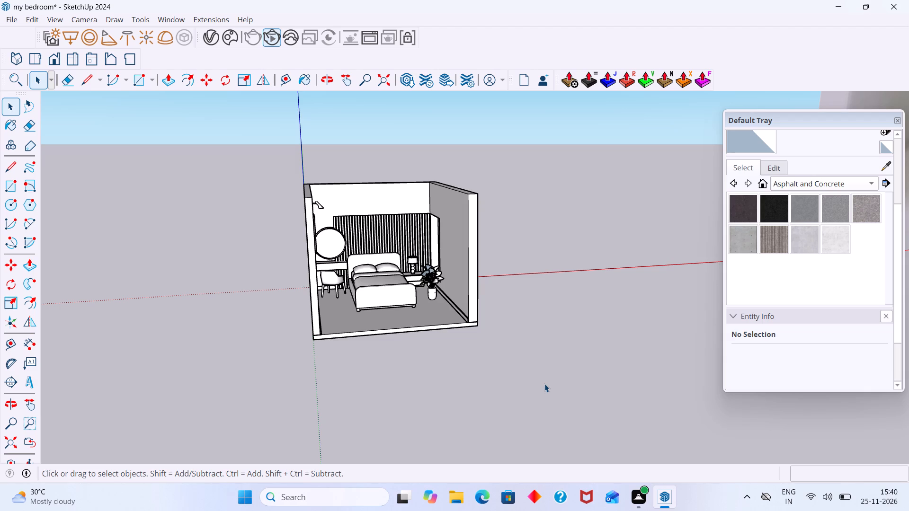
Draw a circle with a radius of about 10 11/16" on the floor in front of the bed's foot.
{"action": "middle_click_drag", "start_coordinate": [390, 324], "coordinate": [375, 367]}
{"action": "scroll", "coordinate": [375, 367], "scroll_direction": "up", "scroll_amount": 4}
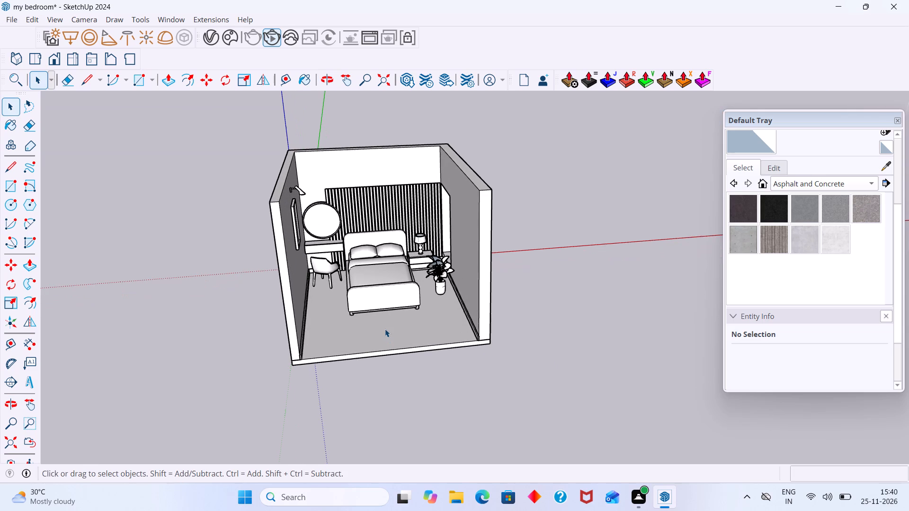
{"action": "key", "text": "c"}
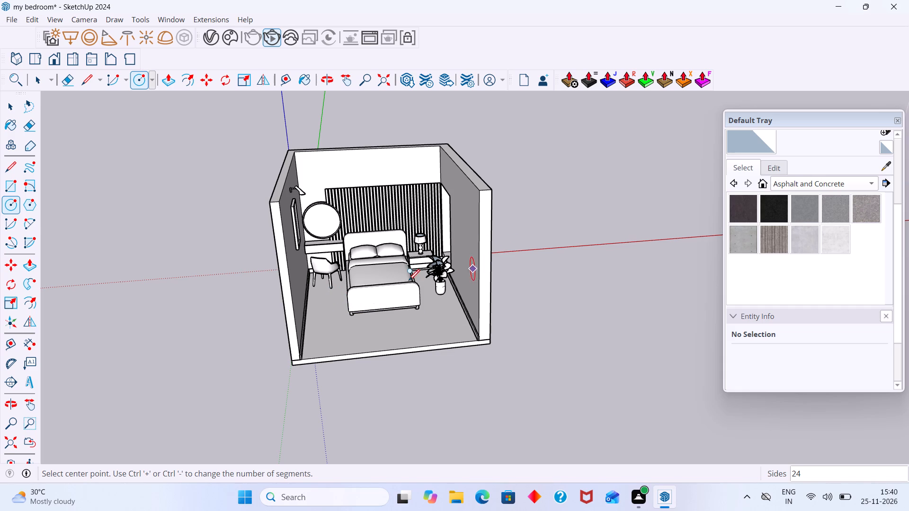
{"action": "scroll", "coordinate": [367, 302], "scroll_direction": "up", "scroll_amount": 8}
{"action": "scroll", "coordinate": [407, 326], "scroll_direction": "up", "scroll_amount": 1}
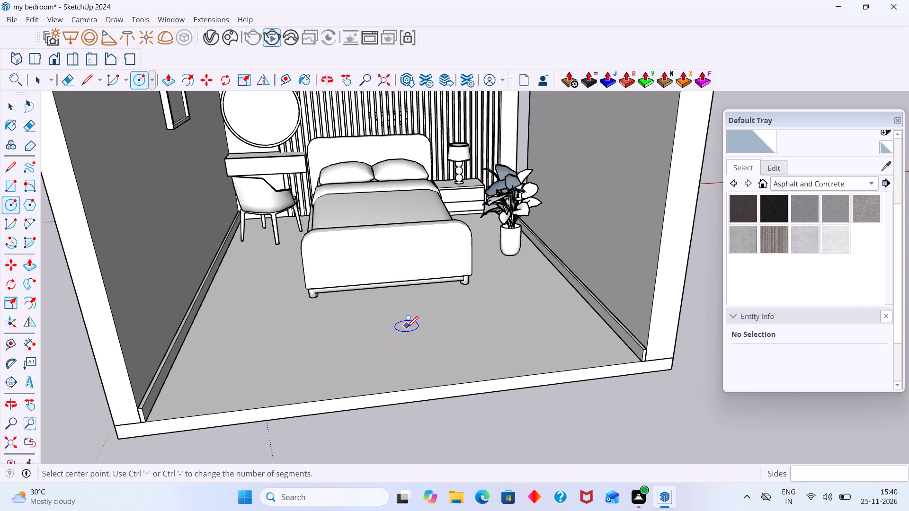
{"action": "scroll", "coordinate": [407, 325], "scroll_direction": "down", "scroll_amount": 1}
{"action": "left_click", "coordinate": [399, 324]}
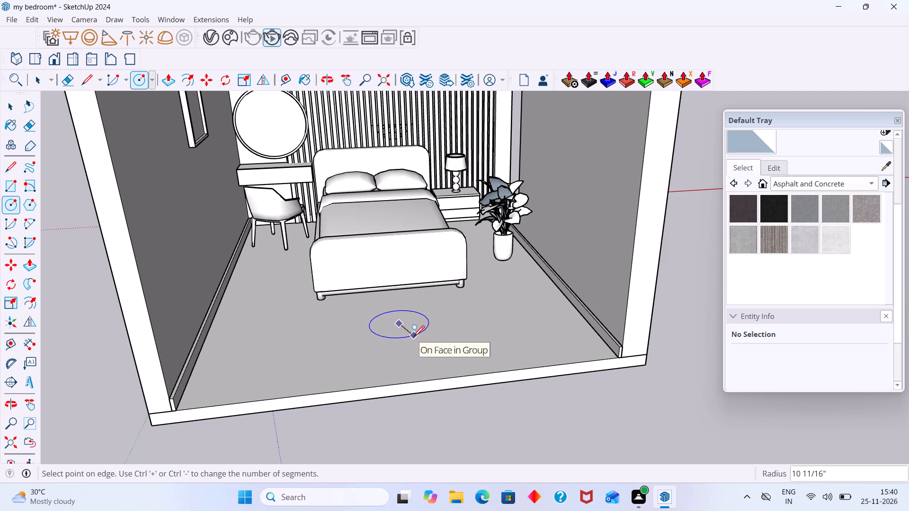
{"action": "left_click", "coordinate": [413, 336]}
{"action": "key", "text": "space"}
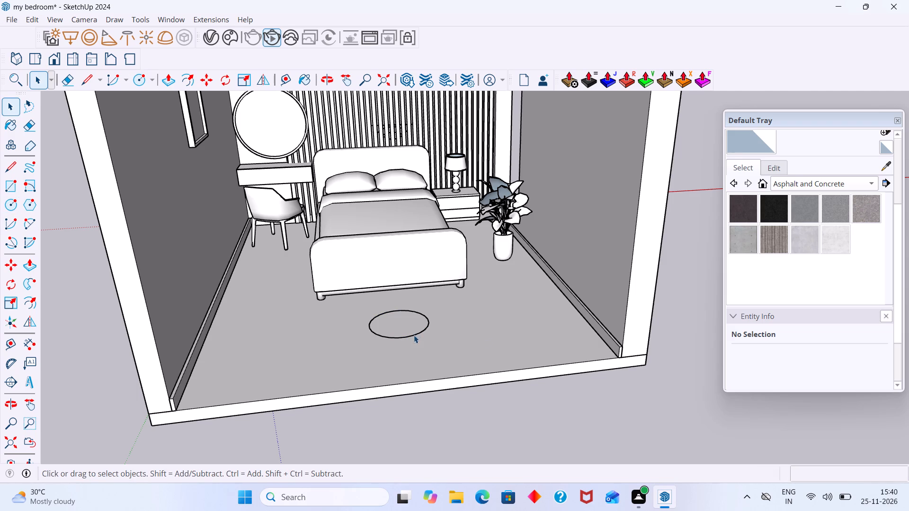
Set the floor circle's segment count to 50.
{"action": "scroll", "coordinate": [414, 335], "scroll_direction": "up", "scroll_amount": 9}
{"action": "triple_click", "coordinate": [396, 318]}
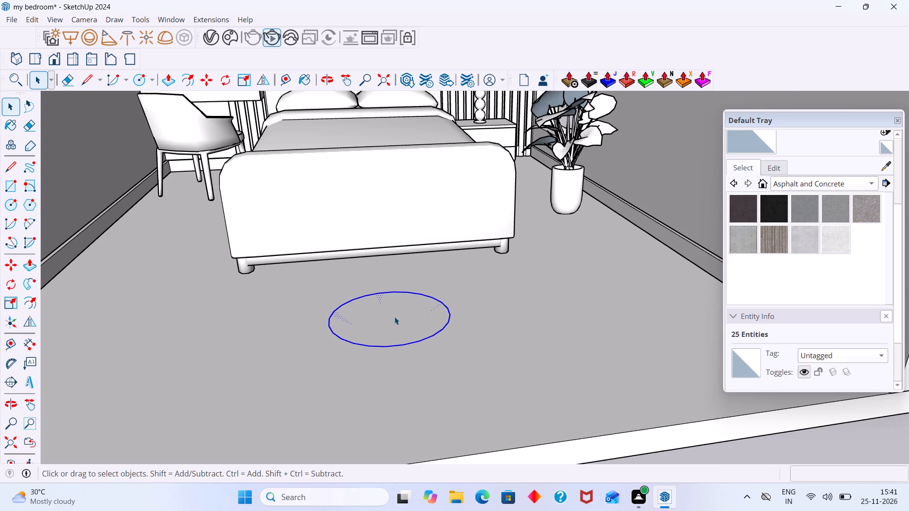
{"action": "left_click", "coordinate": [391, 345]}
{"action": "scroll", "coordinate": [804, 382], "scroll_direction": "down", "scroll_amount": 2}
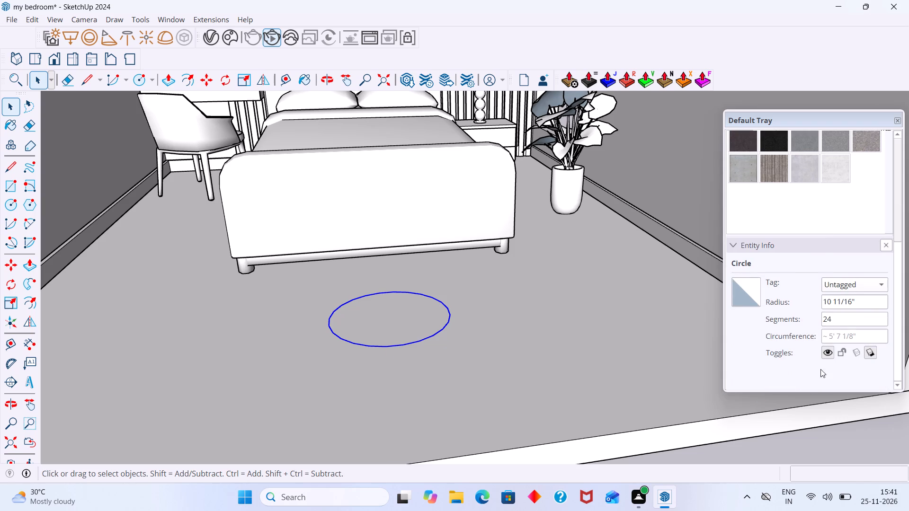
{"action": "left_click", "coordinate": [838, 321]}
{"action": "key", "text": "BackSpace"}
{"action": "key", "text": "BackSpace"}
{"action": "key", "text": "BackSpace"}
{"action": "key", "text": "BackSpace"}
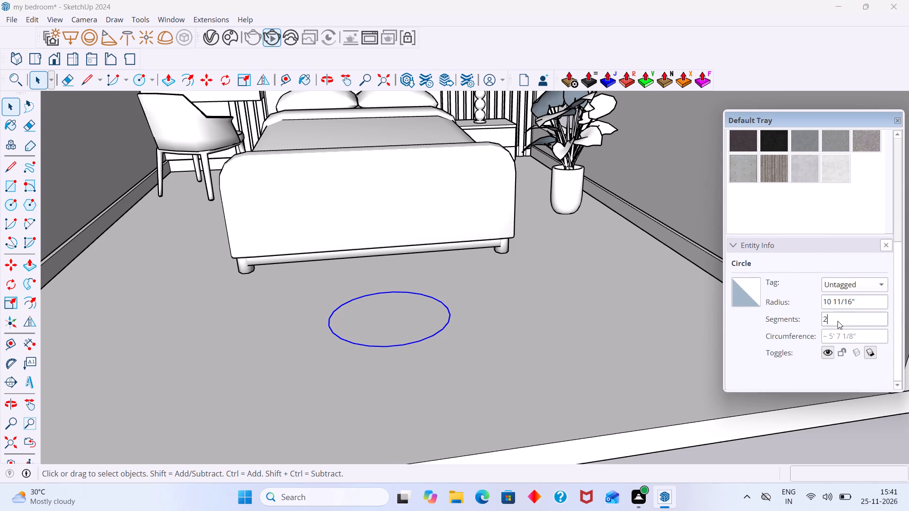
{"action": "key", "text": "2"}
{"action": "key", "text": "BackSpace"}
{"action": "type", "text": "50"}
{"action": "key", "text": "Return"}
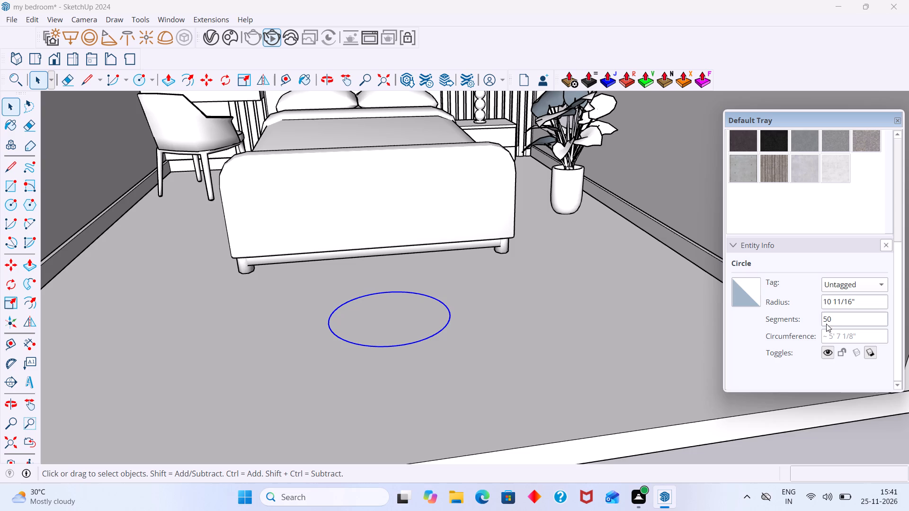
Extrude the circle's face 2" upward with Push/Pull.
{"action": "middle_click_drag", "start_coordinate": [422, 328], "coordinate": [403, 369]}
{"action": "scroll", "coordinate": [403, 343], "scroll_direction": "up", "scroll_amount": 5}
{"action": "double_click", "coordinate": [404, 335]}
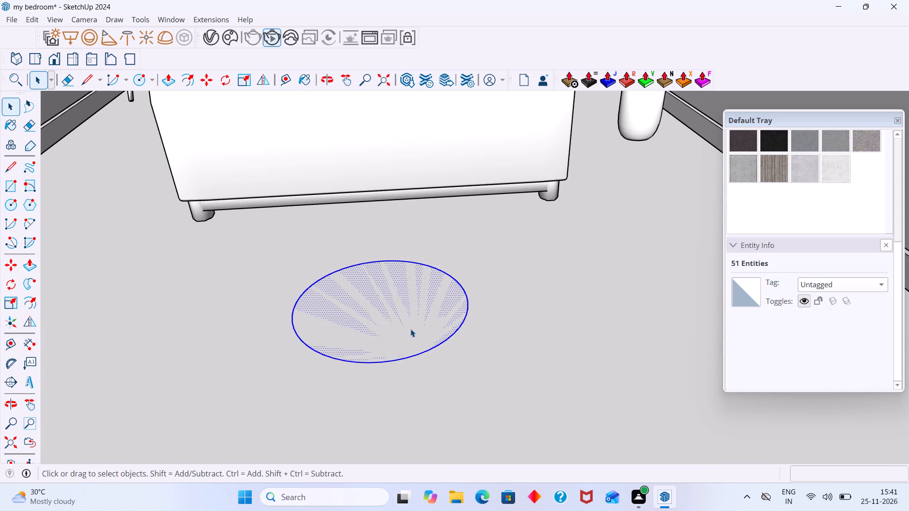
{"action": "key", "text": "p"}
{"action": "left_click", "coordinate": [410, 328]}
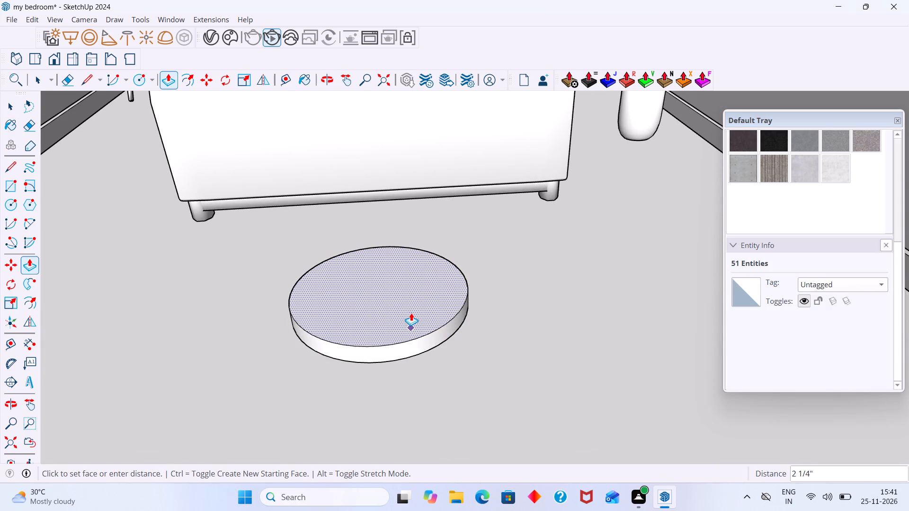
{"action": "type", "text": "2\""}
{"action": "key", "text": "Return"}
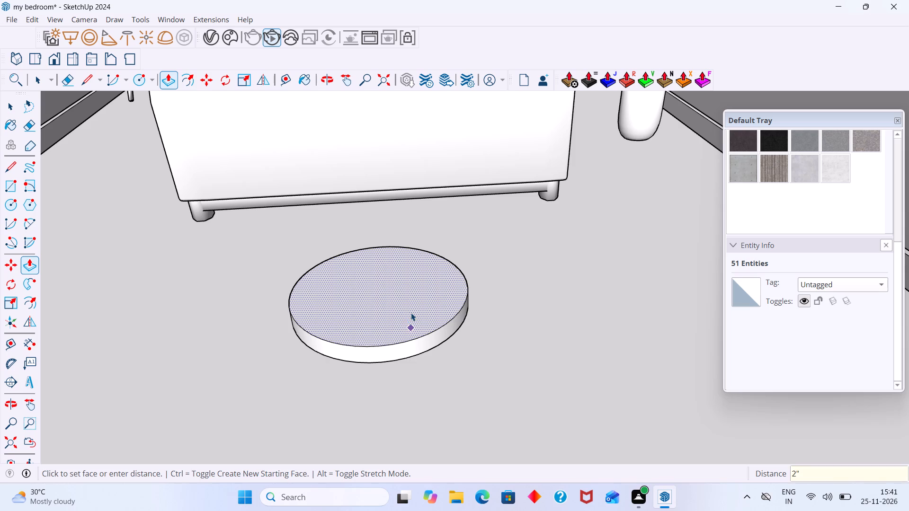
{"action": "key", "text": "space"}
Select all of the disc's connected geometry and make it a group.
{"action": "double_click", "coordinate": [409, 308]}
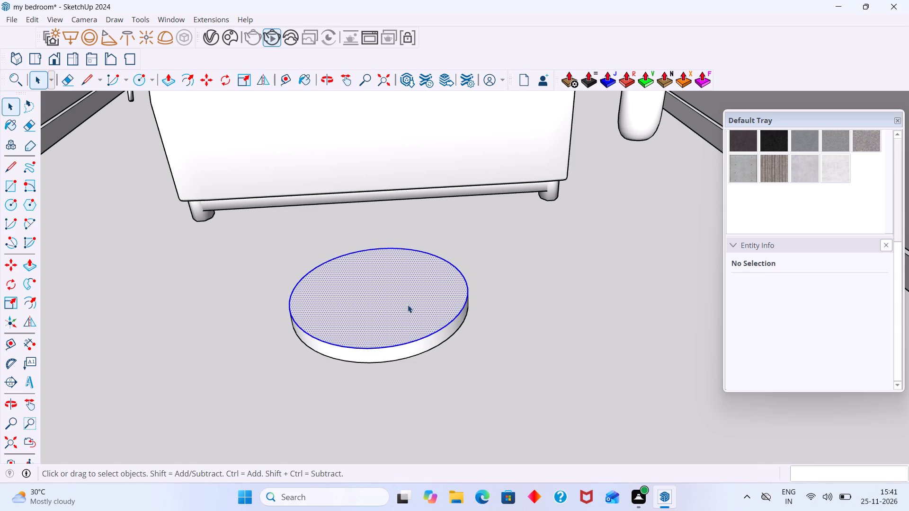
{"action": "double_click", "coordinate": [408, 305]}
{"action": "middle_click_drag", "start_coordinate": [392, 332], "coordinate": [329, 323]}
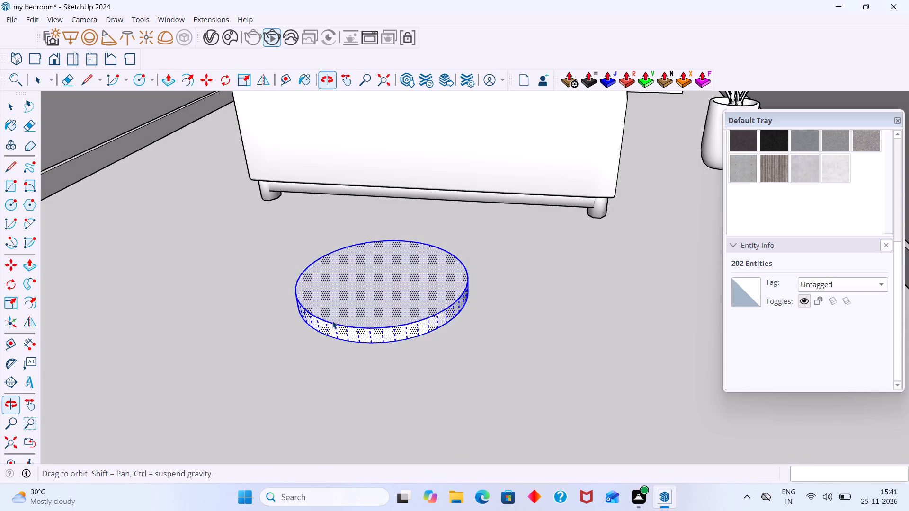
{"action": "right_click", "coordinate": [373, 316]}
{"action": "left_click", "coordinate": [410, 113]}
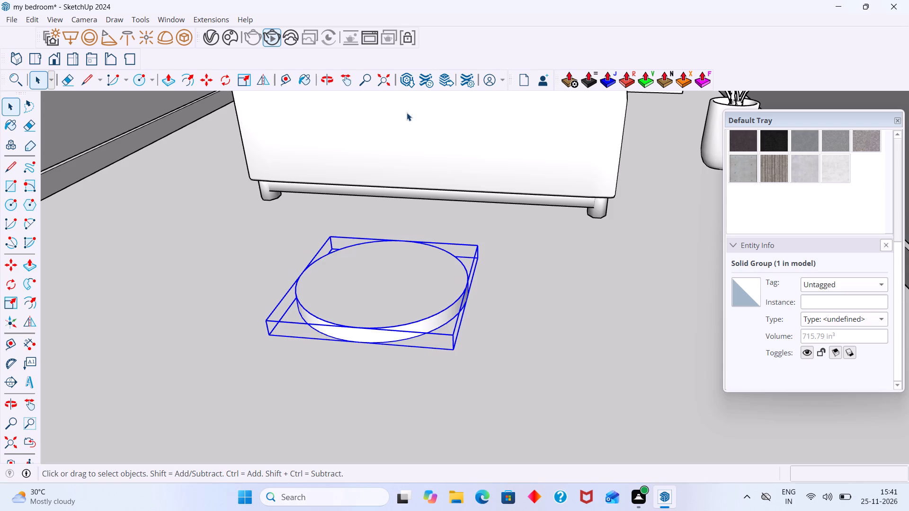
{"action": "left_click", "coordinate": [407, 113]}
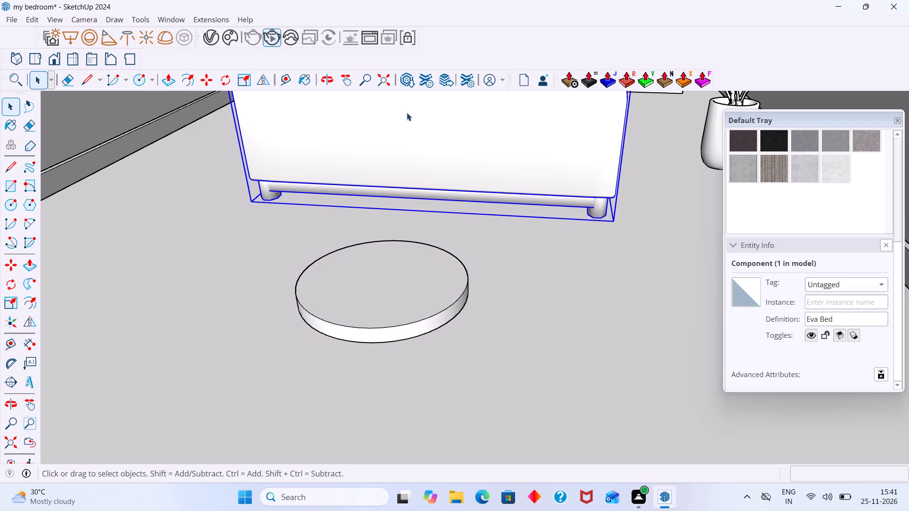
Open the disc group for editing and offset its top face's outer edge inward by 1".
{"action": "scroll", "coordinate": [359, 247], "scroll_direction": "up", "scroll_amount": 8}
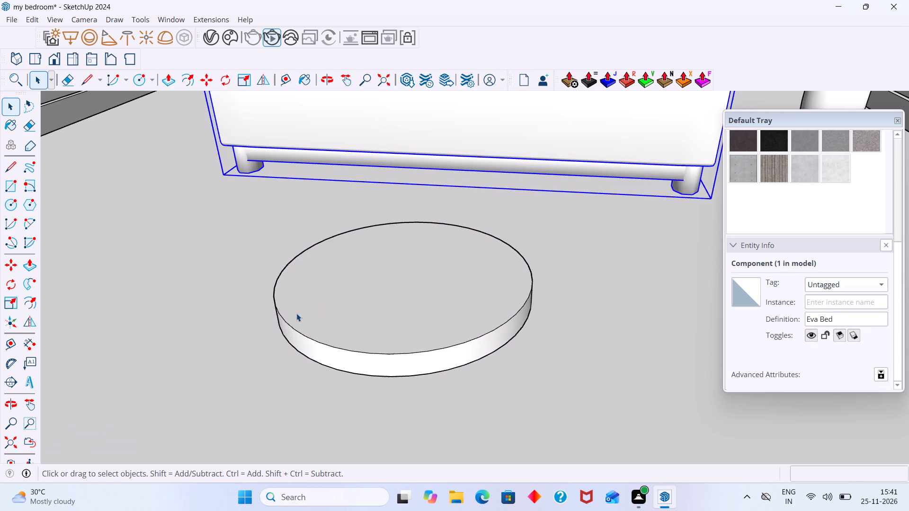
{"action": "scroll", "coordinate": [305, 308], "scroll_direction": "up", "scroll_amount": 3}
{"action": "double_click", "coordinate": [323, 301]}
{"action": "double_click", "coordinate": [323, 298]}
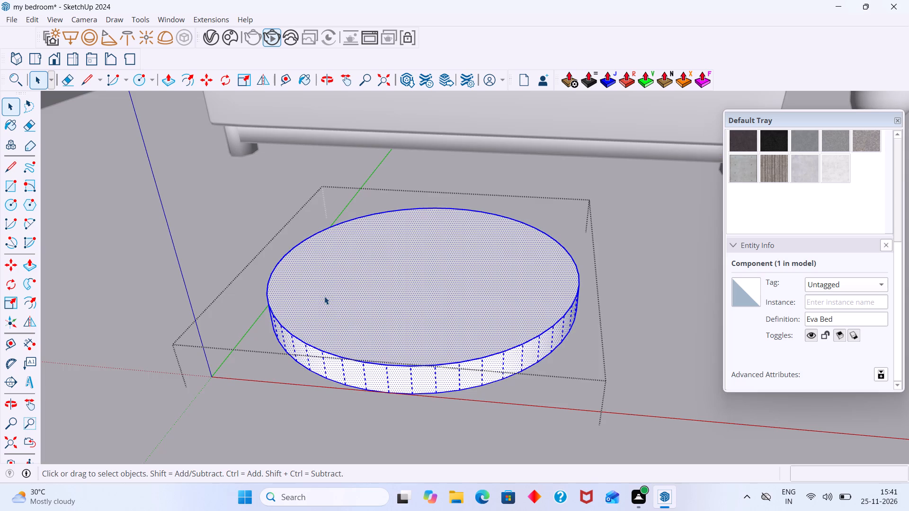
{"action": "left_click", "coordinate": [324, 296]}
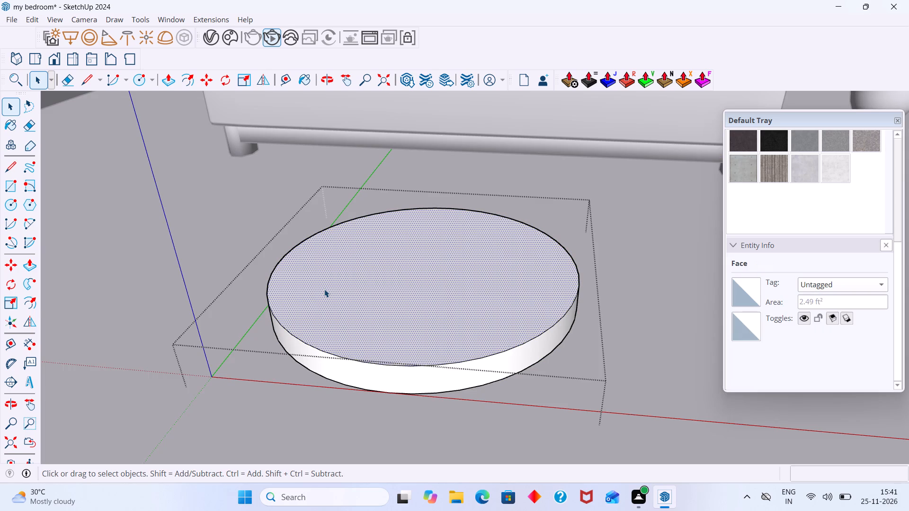
{"action": "key", "text": "f"}
{"action": "left_click", "coordinate": [272, 308]}
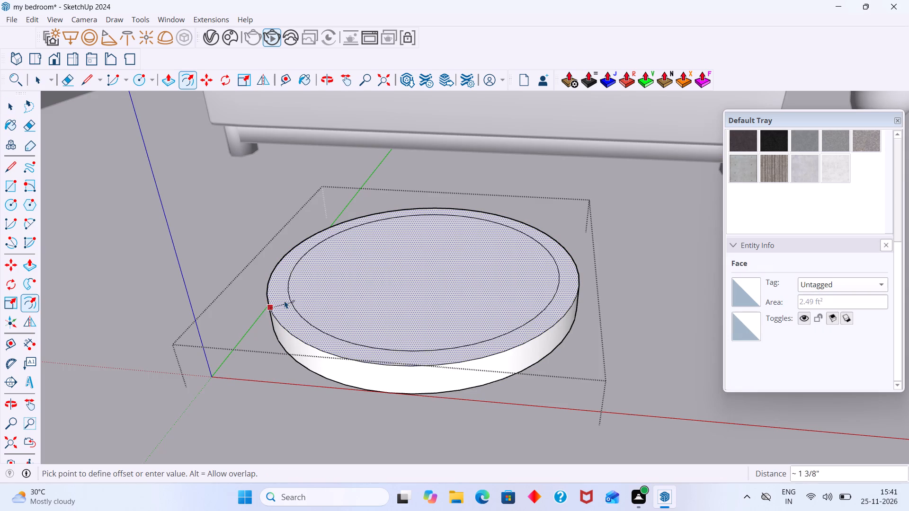
{"action": "type", "text": "1\""}
{"action": "key", "text": "Return"}
{"action": "key", "text": "space"}
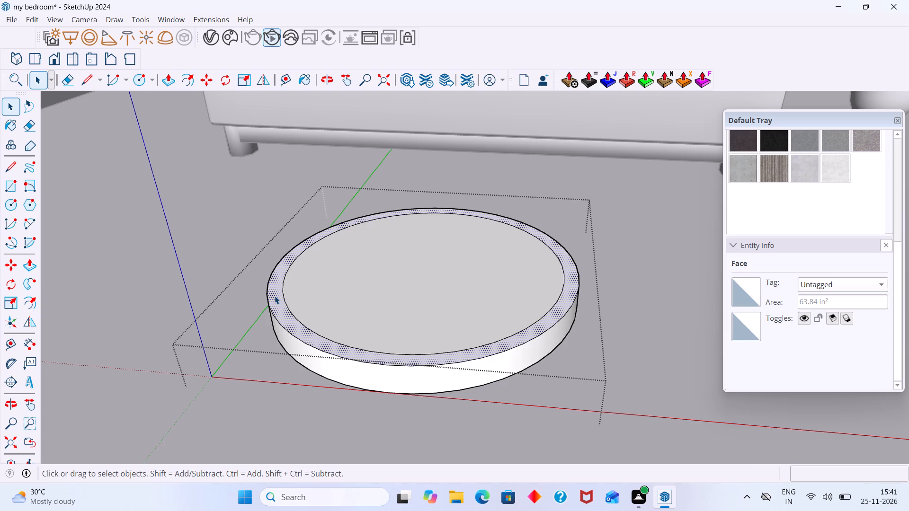
Push the disc's inner top face down 2" through the full thickness, leaving an open ring.
{"action": "left_click", "coordinate": [318, 279]}
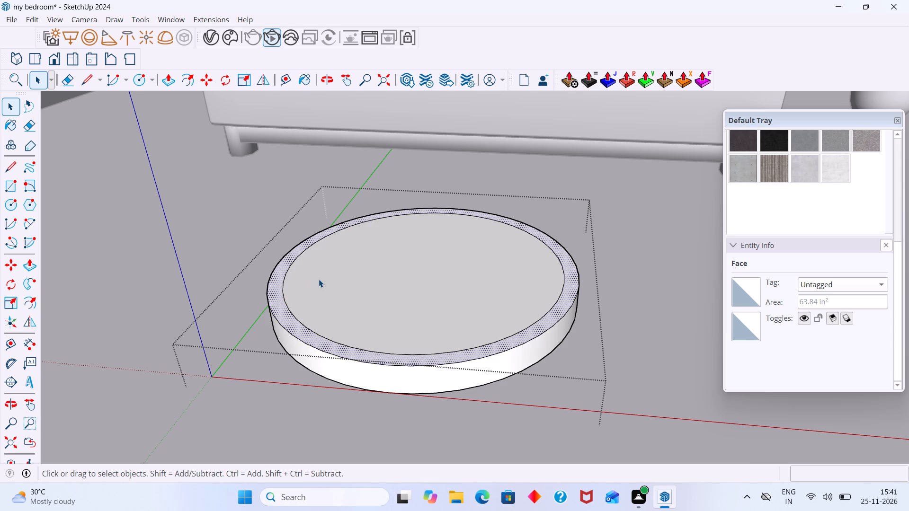
{"action": "left_click", "coordinate": [321, 280]}
{"action": "key", "text": "p"}
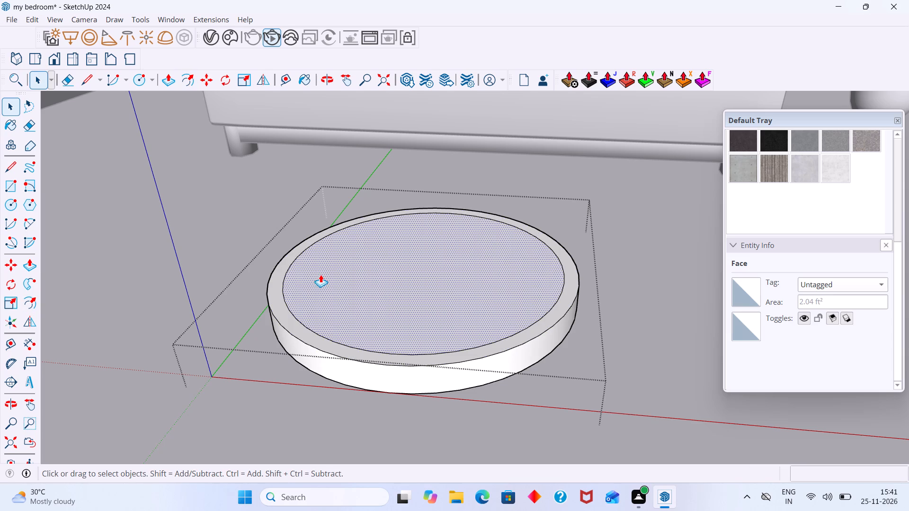
{"action": "left_click", "coordinate": [321, 274]}
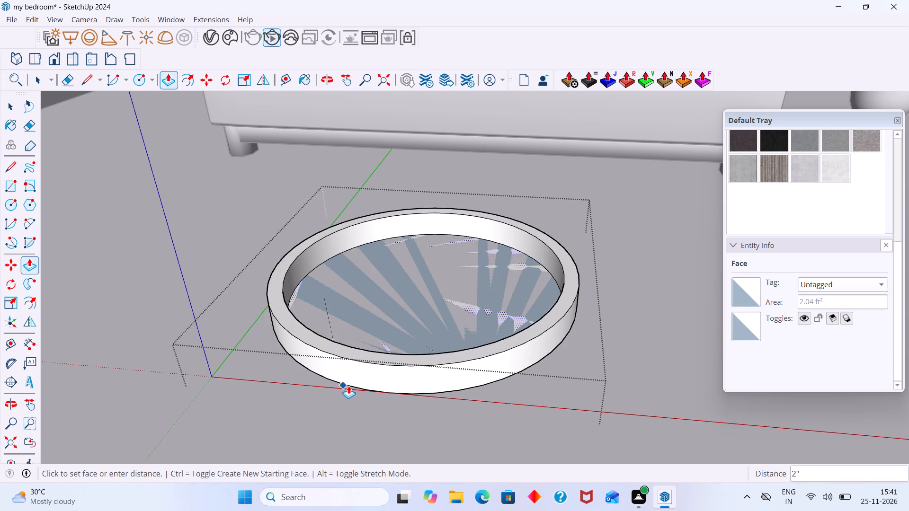
{"action": "left_click", "coordinate": [350, 386]}
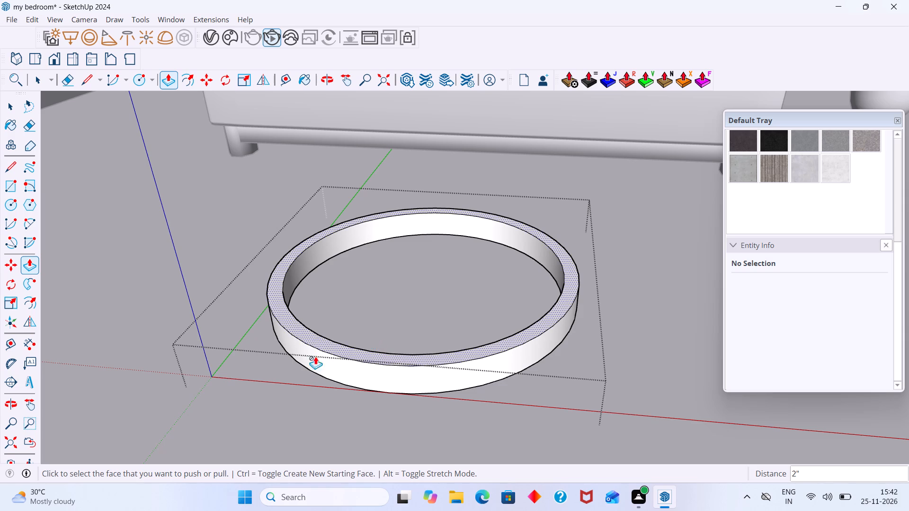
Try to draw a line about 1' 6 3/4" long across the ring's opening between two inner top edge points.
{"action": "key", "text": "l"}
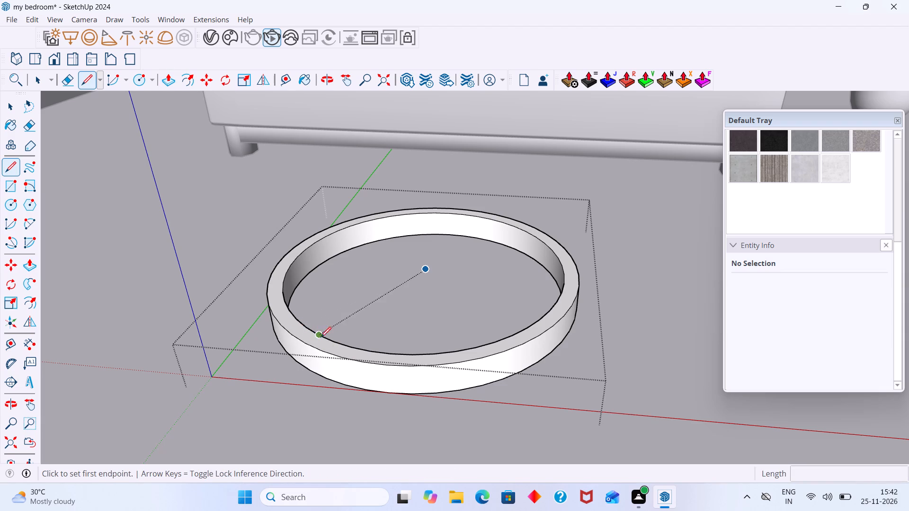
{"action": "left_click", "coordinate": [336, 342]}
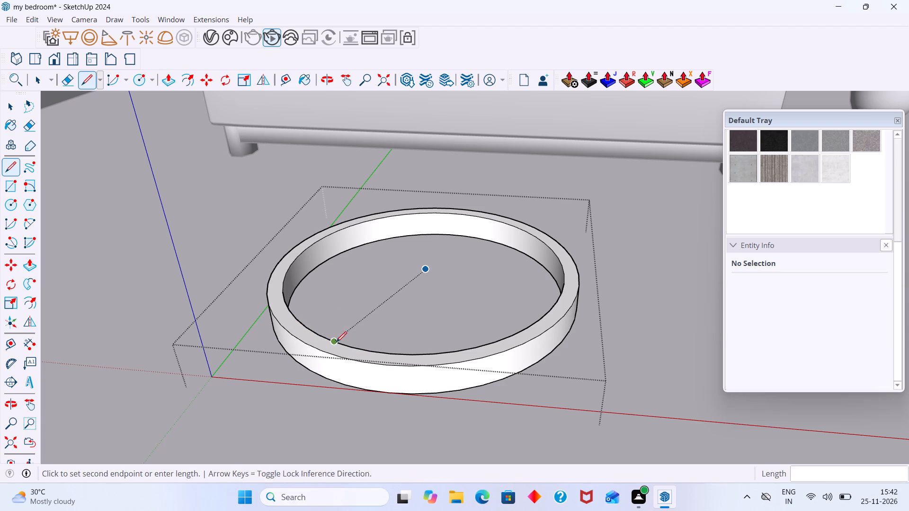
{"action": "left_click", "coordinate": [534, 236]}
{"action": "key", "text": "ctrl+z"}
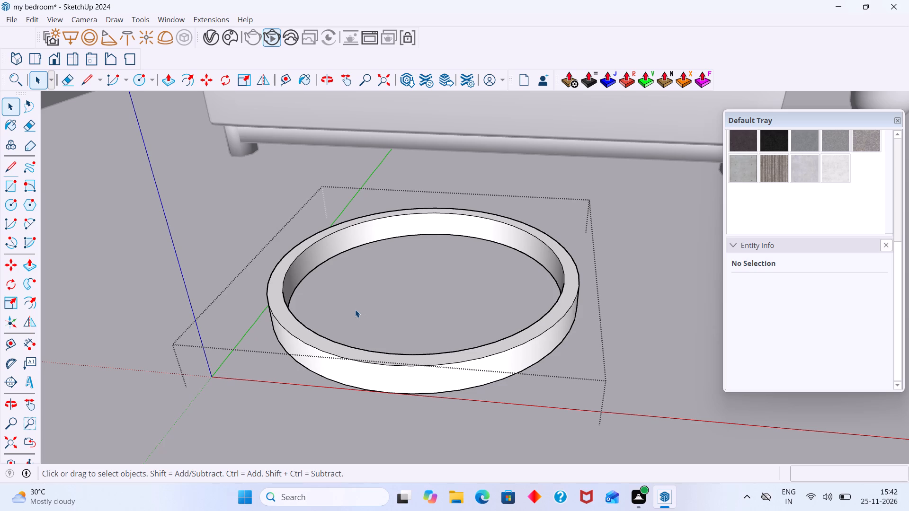
Draw a line about 1' 7 1/4" long across the ring's inner top edge, closing the opening with faces.
{"action": "key", "text": "l"}
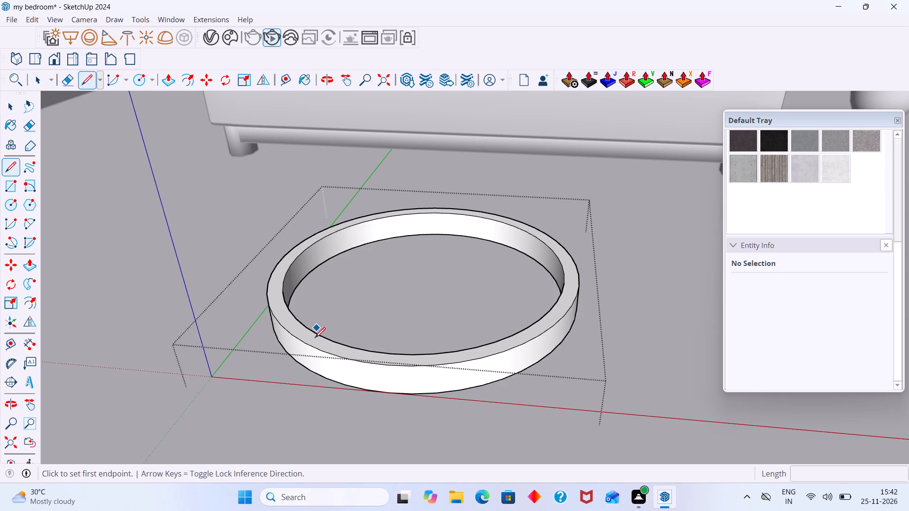
{"action": "left_click", "coordinate": [319, 334]}
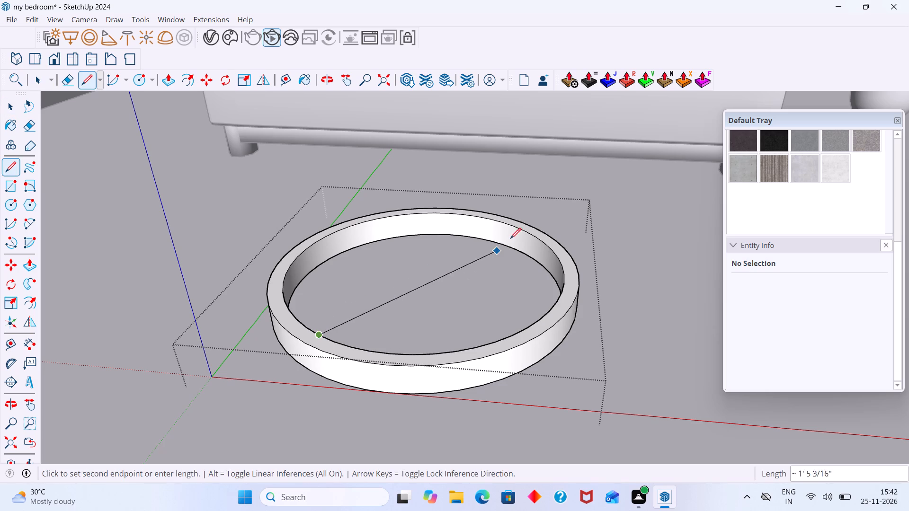
{"action": "left_click", "coordinate": [524, 232]}
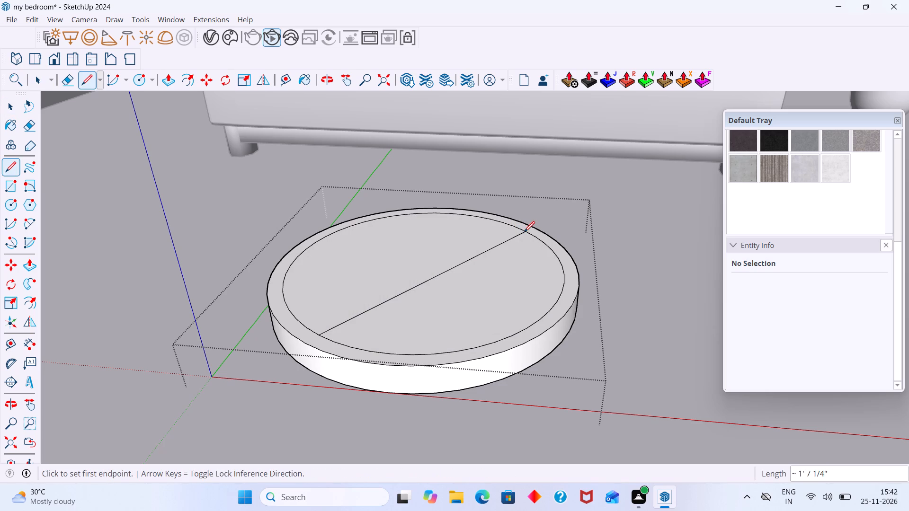
{"action": "key", "text": "space"}
{"action": "middle_click_drag", "start_coordinate": [393, 330], "coordinate": [314, 419]}
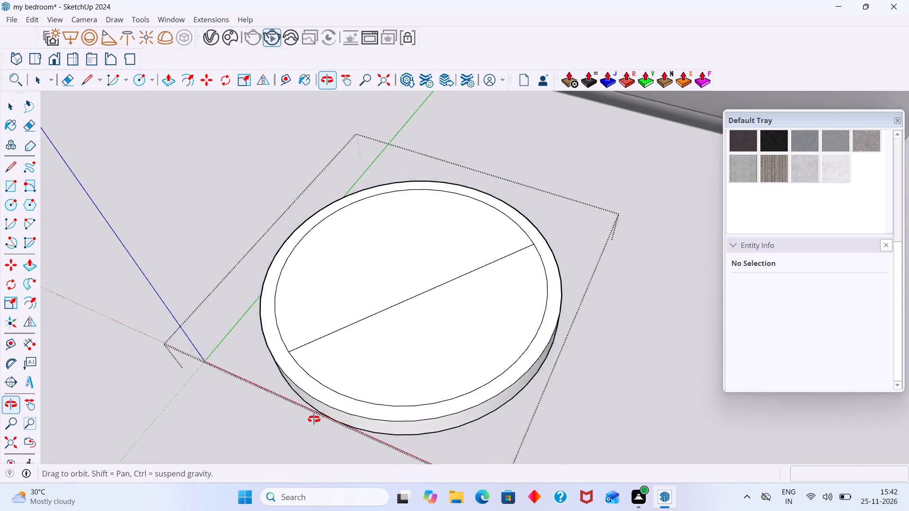
{"action": "middle_click_drag", "start_coordinate": [314, 419], "coordinate": [304, 419]}
{"action": "scroll", "coordinate": [368, 309], "scroll_direction": "up", "scroll_amount": 3}
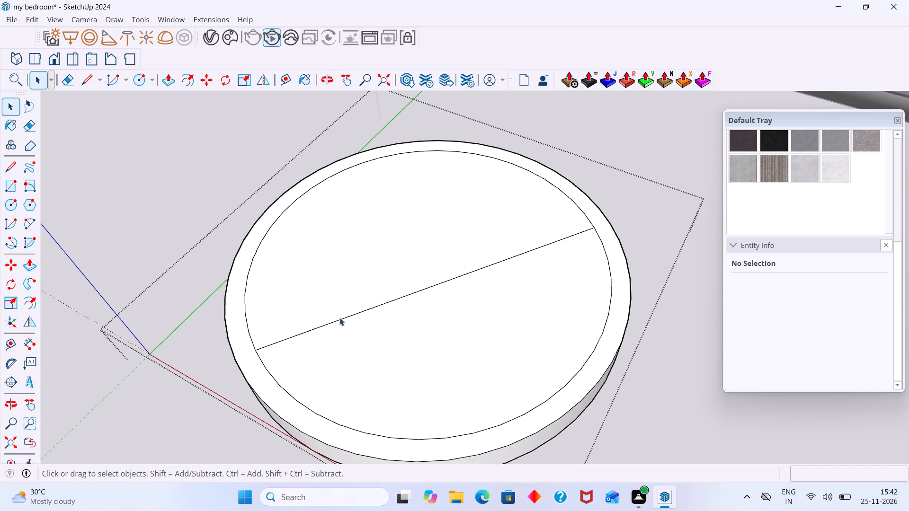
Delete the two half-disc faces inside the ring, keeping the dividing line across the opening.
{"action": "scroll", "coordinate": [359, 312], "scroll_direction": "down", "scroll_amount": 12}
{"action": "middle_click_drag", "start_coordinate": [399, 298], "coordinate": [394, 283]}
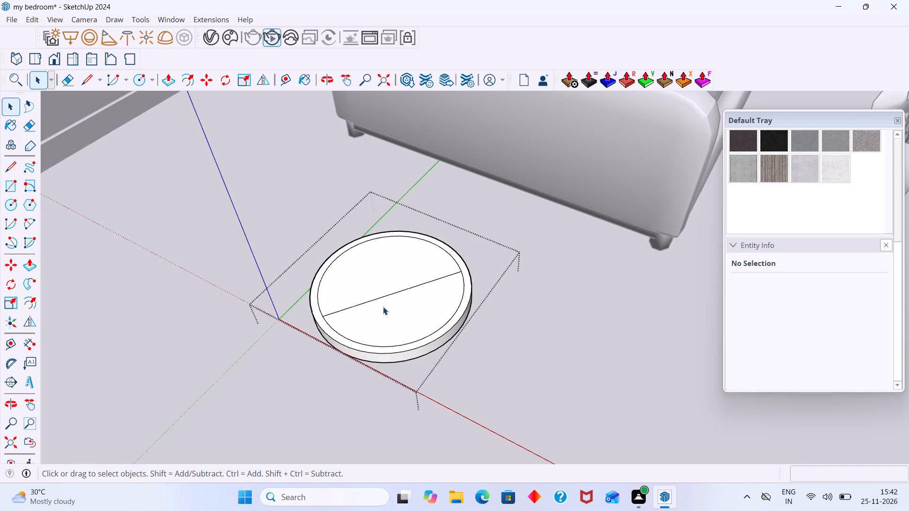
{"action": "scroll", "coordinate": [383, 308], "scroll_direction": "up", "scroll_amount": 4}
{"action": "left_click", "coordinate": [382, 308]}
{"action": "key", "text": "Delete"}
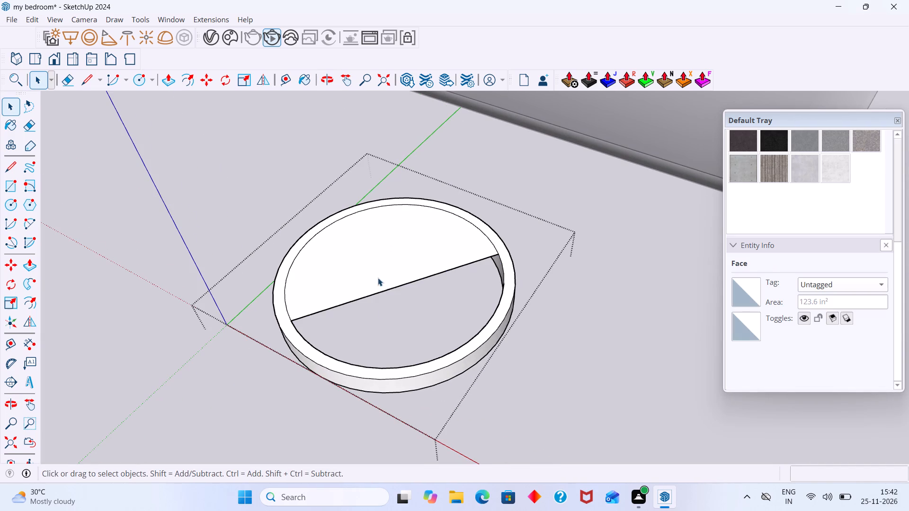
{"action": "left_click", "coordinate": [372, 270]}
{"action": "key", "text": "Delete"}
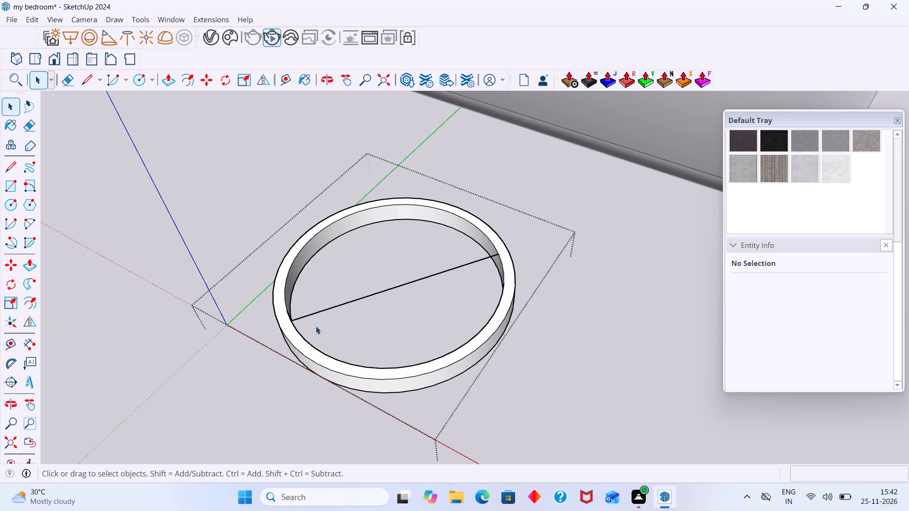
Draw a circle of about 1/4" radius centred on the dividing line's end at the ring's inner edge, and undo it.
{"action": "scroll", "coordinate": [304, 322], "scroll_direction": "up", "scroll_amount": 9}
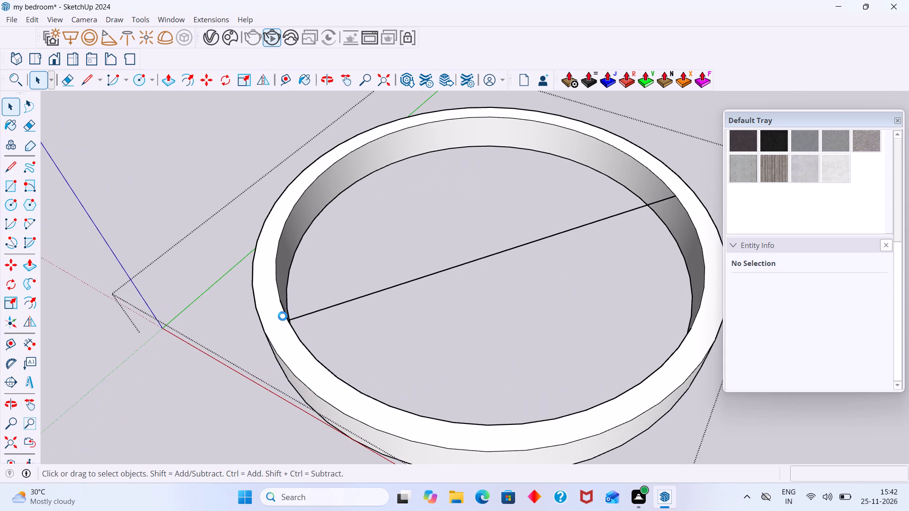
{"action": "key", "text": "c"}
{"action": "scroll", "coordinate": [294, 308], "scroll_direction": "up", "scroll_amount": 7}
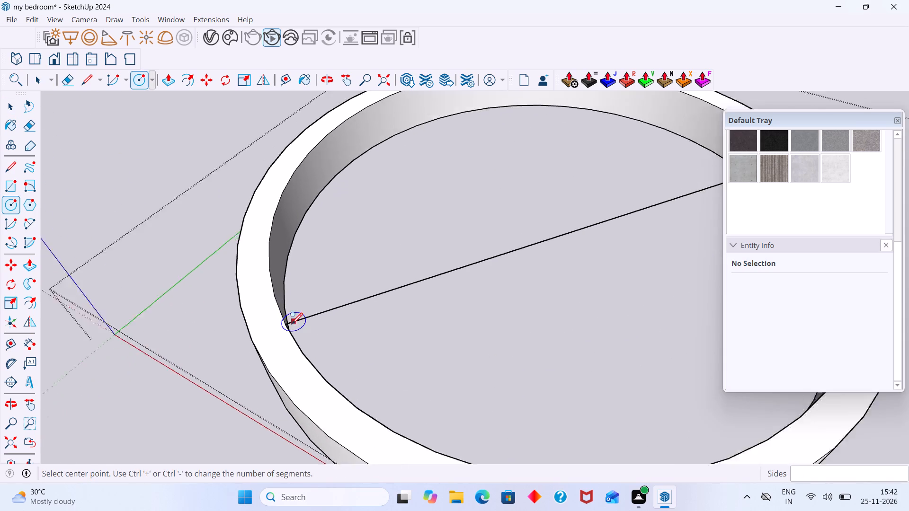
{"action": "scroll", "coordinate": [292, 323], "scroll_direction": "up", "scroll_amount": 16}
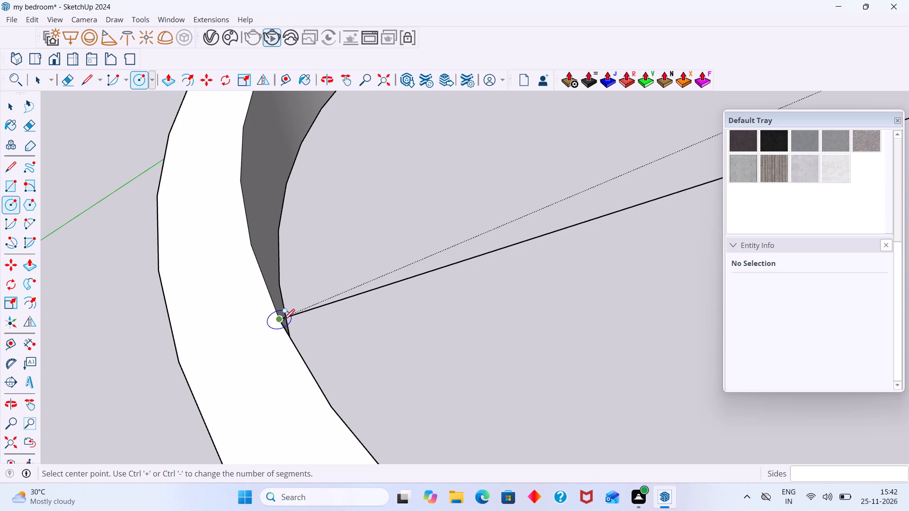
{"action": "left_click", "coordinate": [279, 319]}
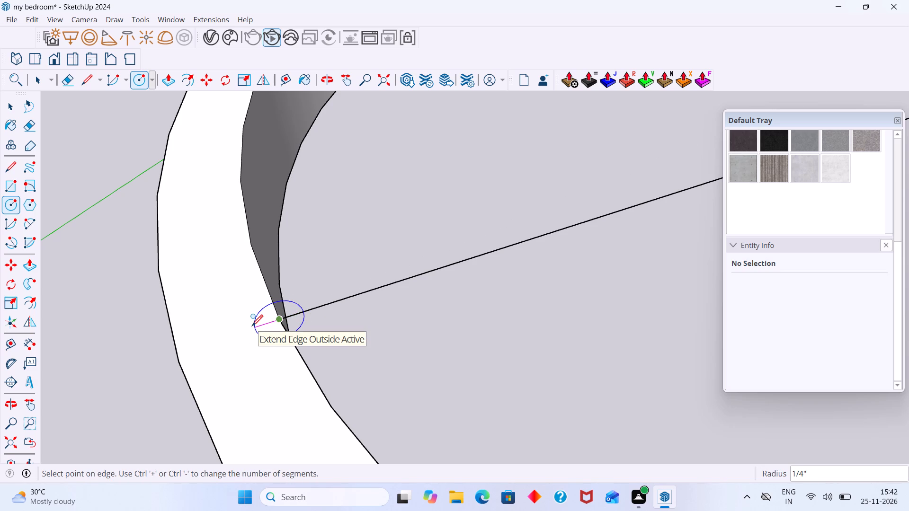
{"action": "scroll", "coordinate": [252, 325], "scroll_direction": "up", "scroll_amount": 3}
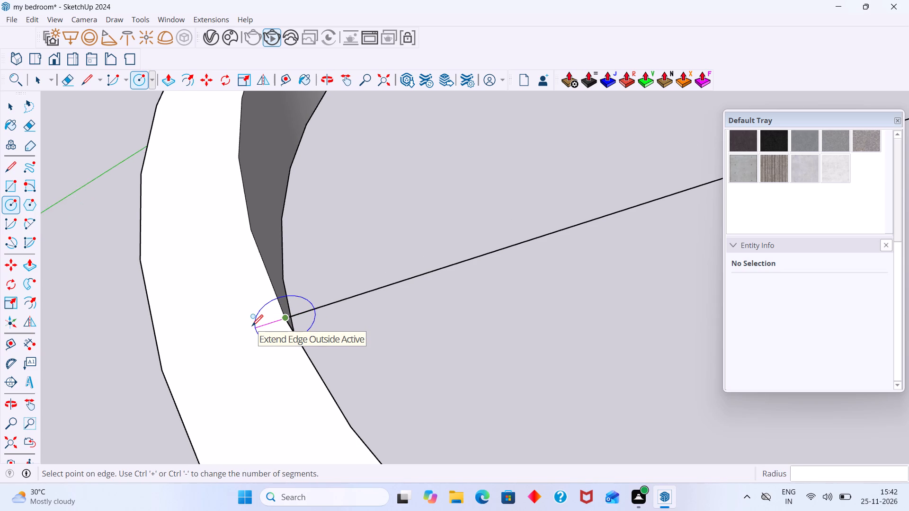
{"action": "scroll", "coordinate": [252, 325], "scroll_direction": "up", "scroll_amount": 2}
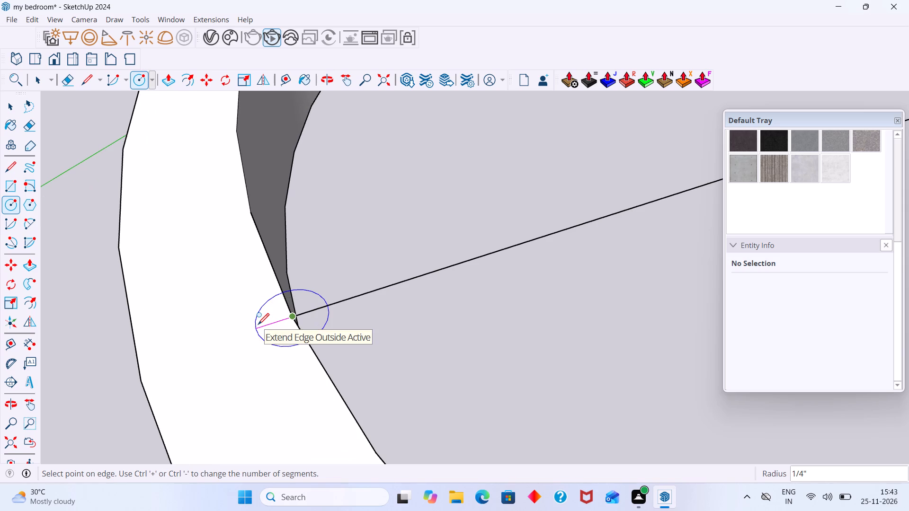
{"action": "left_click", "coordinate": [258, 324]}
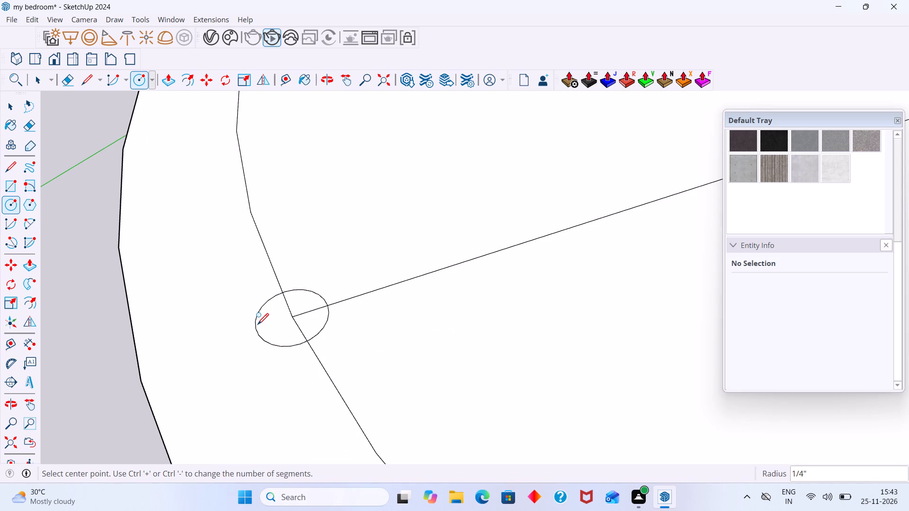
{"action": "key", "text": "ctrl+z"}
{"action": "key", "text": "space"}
Draw a circle of about 1/16" radius centred on the dividing line's end at the ring's inner top edge.
{"action": "scroll", "coordinate": [307, 307], "scroll_direction": "down", "scroll_amount": 2}
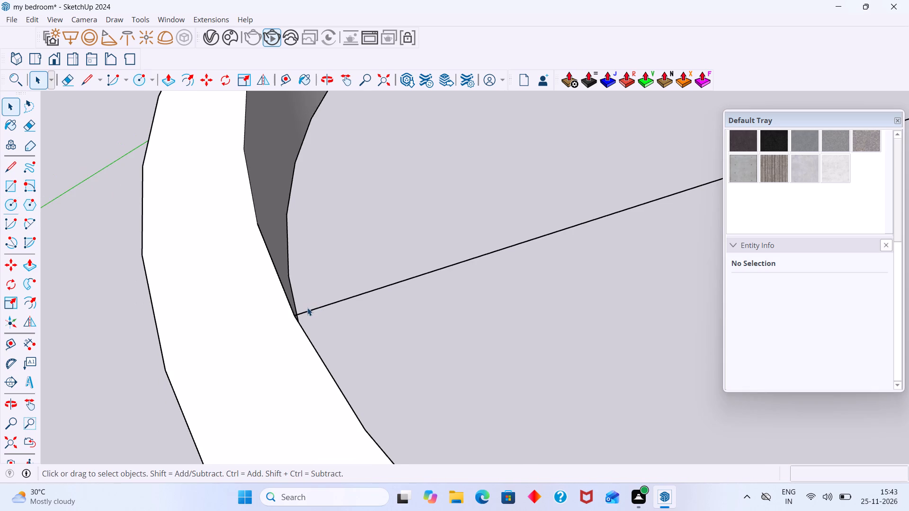
{"action": "scroll", "coordinate": [307, 308], "scroll_direction": "down", "scroll_amount": 2}
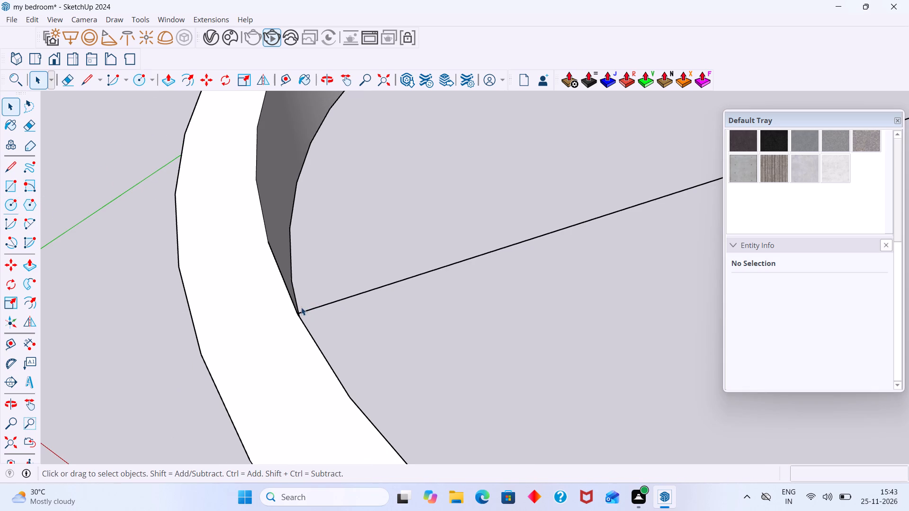
{"action": "key", "text": "c"}
{"action": "scroll", "coordinate": [307, 317], "scroll_direction": "up", "scroll_amount": 12}
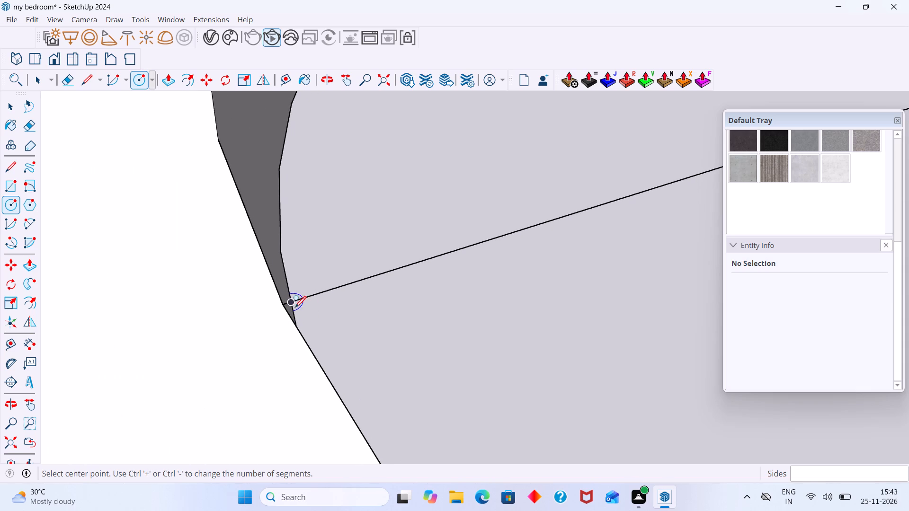
{"action": "left_click", "coordinate": [285, 305]}
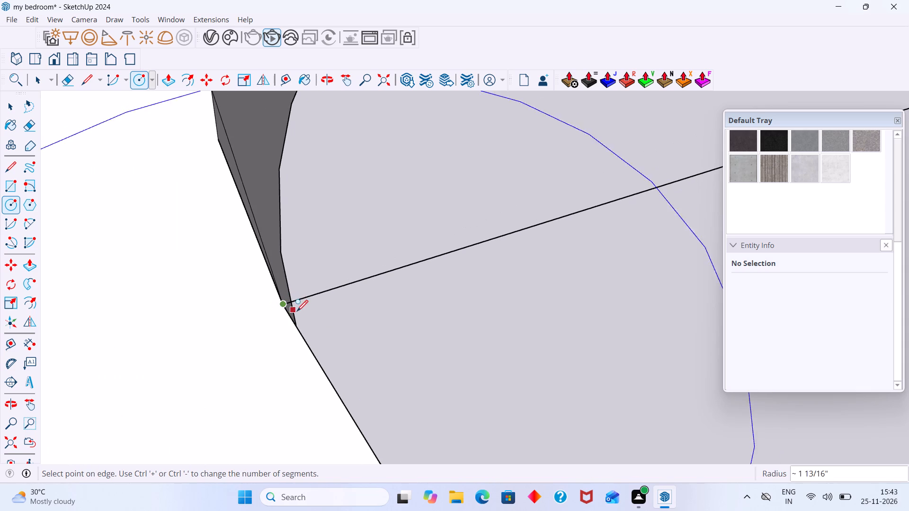
{"action": "scroll", "coordinate": [299, 310], "scroll_direction": "down", "scroll_amount": 1}
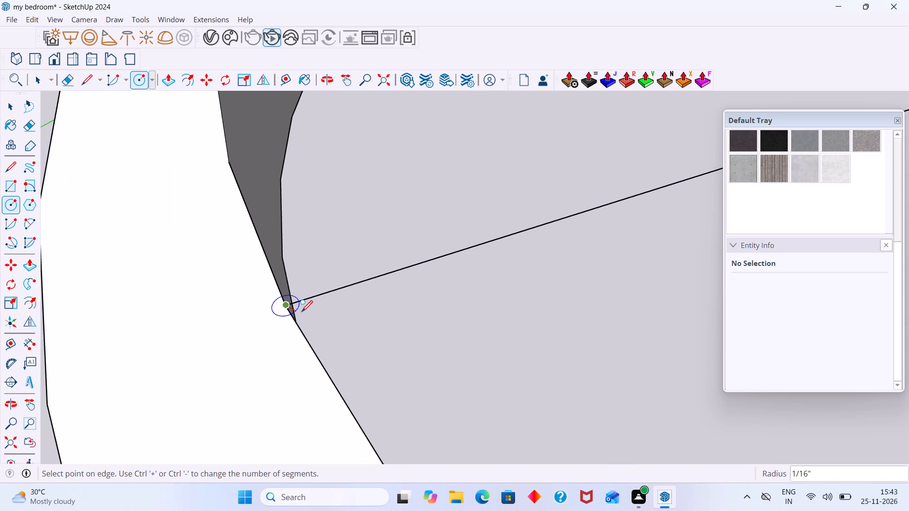
{"action": "left_click", "coordinate": [302, 311]}
{"action": "key", "text": "space"}
Select the arcs of the small circle at the line's end and try to weld their edges together.
{"action": "scroll", "coordinate": [296, 310], "scroll_direction": "up", "scroll_amount": 5}
{"action": "left_click", "coordinate": [294, 310]}
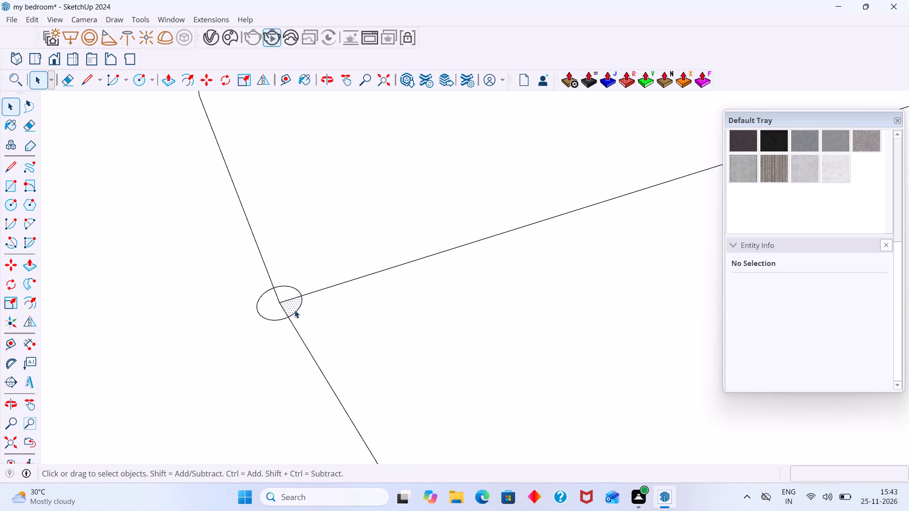
{"action": "left_click", "coordinate": [300, 291]}
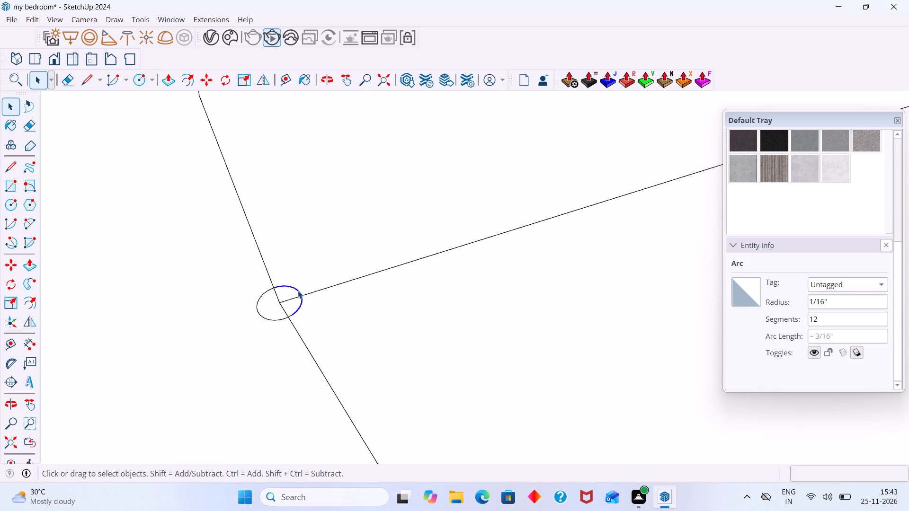
{"action": "scroll", "coordinate": [282, 302], "scroll_direction": "up", "scroll_amount": 6}
{"action": "left_click_drag", "start_coordinate": [251, 300], "coordinate": [238, 291], "text": "shift"}
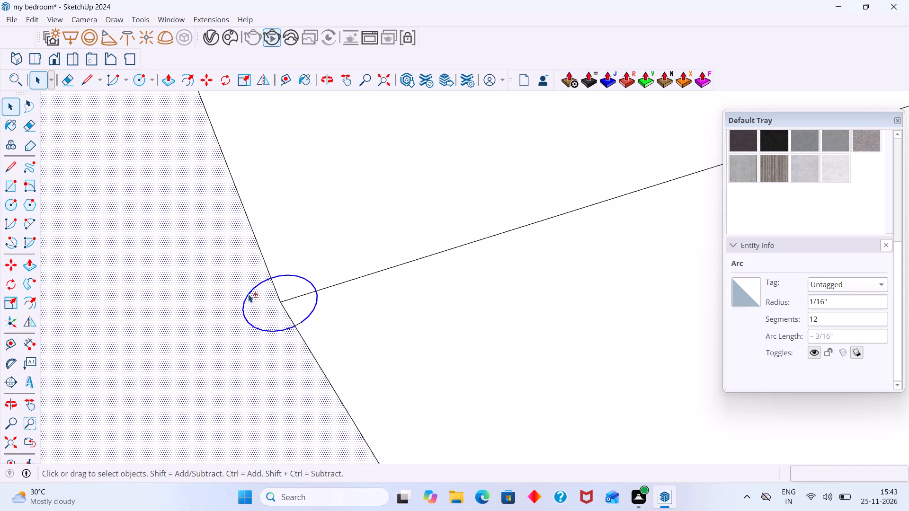
{"action": "left_click", "coordinate": [245, 284], "text": "shift"}
{"action": "left_click", "coordinate": [257, 297], "text": "shift"}
{"action": "scroll", "coordinate": [285, 335], "scroll_direction": "up", "scroll_amount": 6, "text": "shift"}
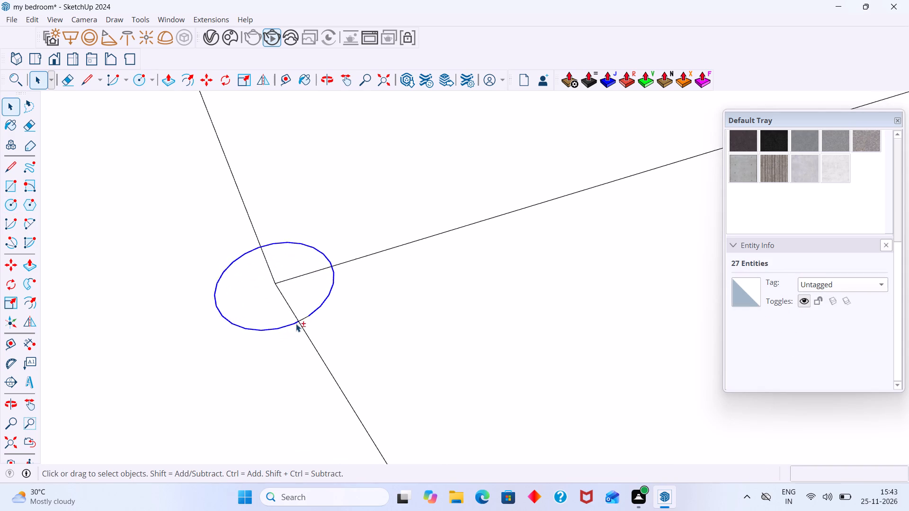
{"action": "scroll", "coordinate": [296, 324], "scroll_direction": "up", "scroll_amount": 5, "text": "shift"}
{"action": "left_click", "coordinate": [306, 318], "text": "shift"}
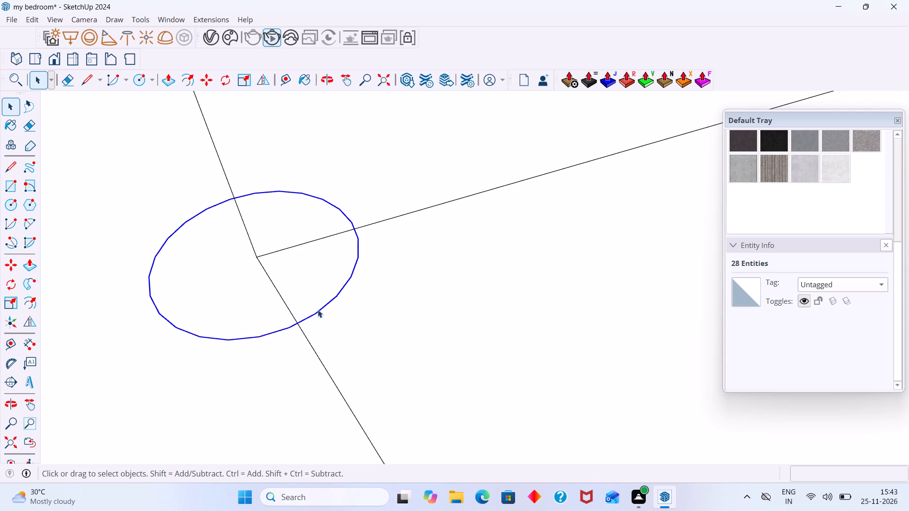
{"action": "right_click", "coordinate": [318, 309]}
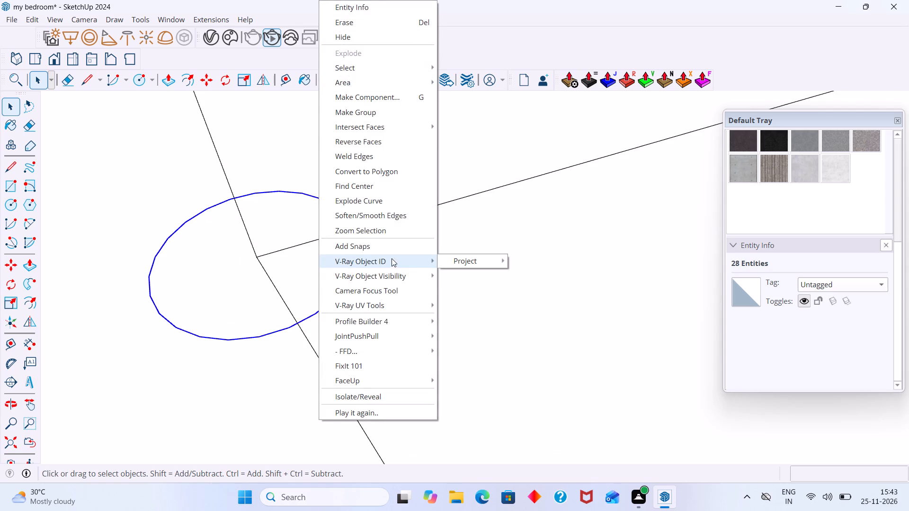
{"action": "left_click", "coordinate": [361, 9]}
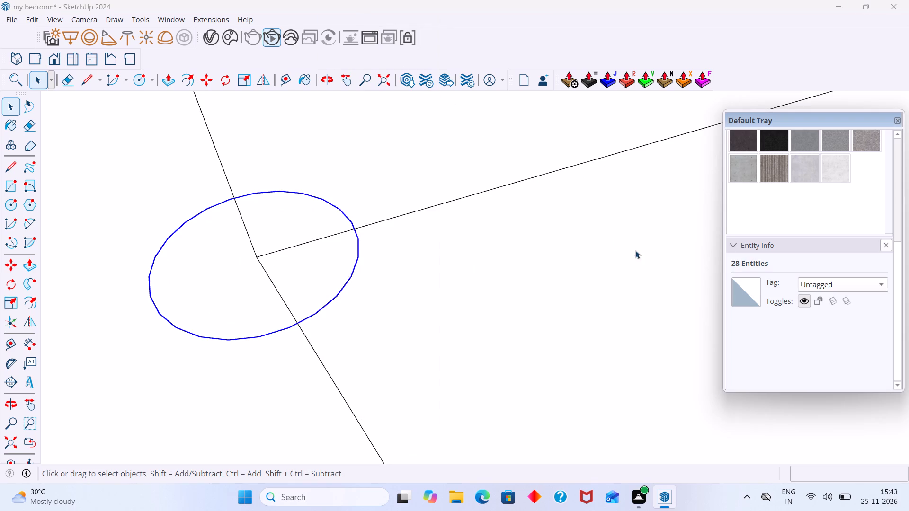
{"action": "scroll", "coordinate": [750, 285], "scroll_direction": "down", "scroll_amount": 1}
{"action": "right_click", "coordinate": [328, 302]}
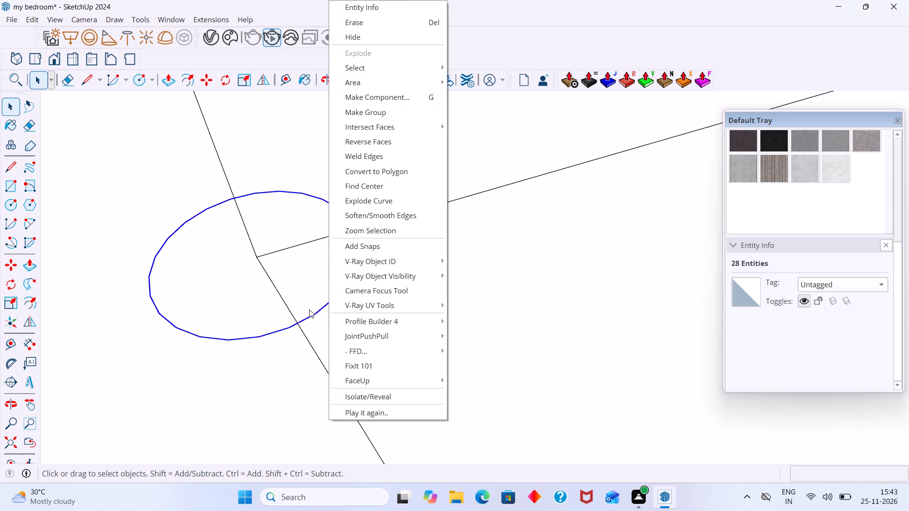
{"action": "left_click", "coordinate": [370, 157]}
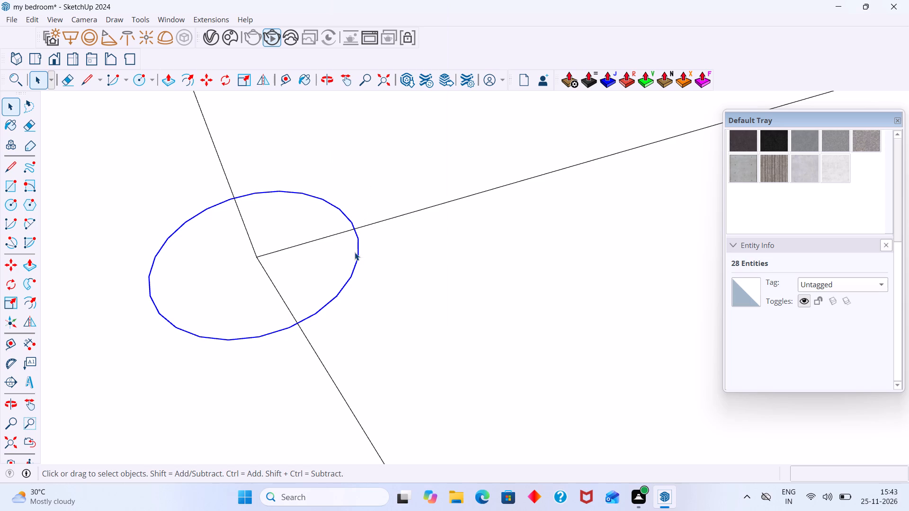
Reselect only the small circle's two curve halves, try to weld them again, and show their entity info.
{"action": "left_click", "coordinate": [357, 252]}
{"action": "right_click", "coordinate": [357, 252]}
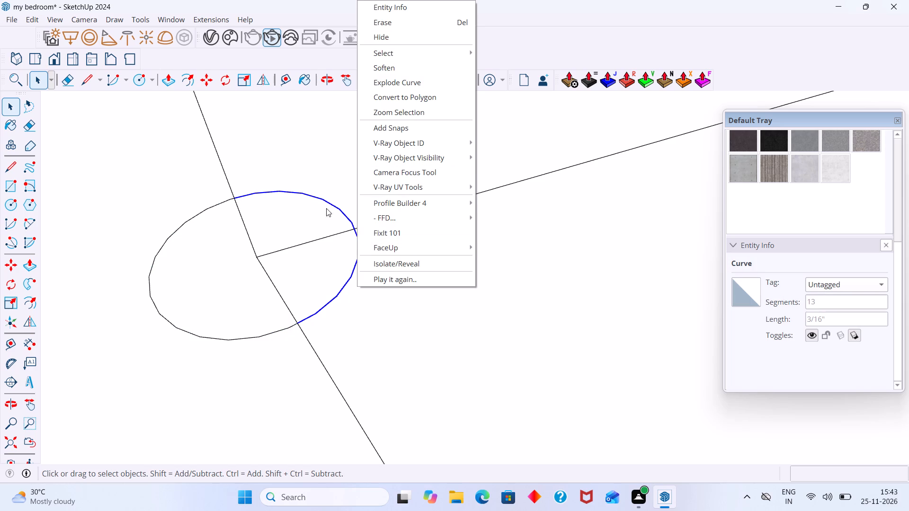
{"action": "scroll", "coordinate": [318, 227], "scroll_direction": "down", "scroll_amount": 16}
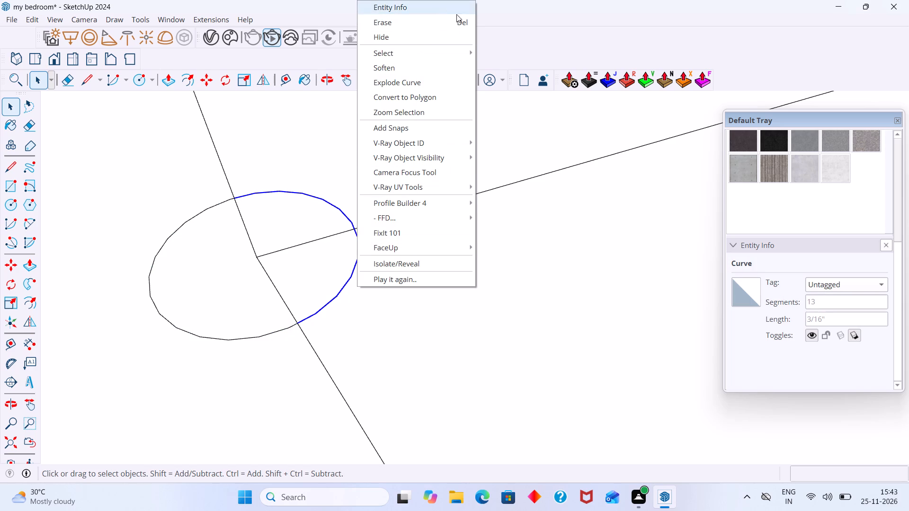
{"action": "left_click", "coordinate": [268, 131]}
{"action": "scroll", "coordinate": [305, 202], "scroll_direction": "up", "scroll_amount": 1}
{"action": "left_click", "coordinate": [312, 196]}
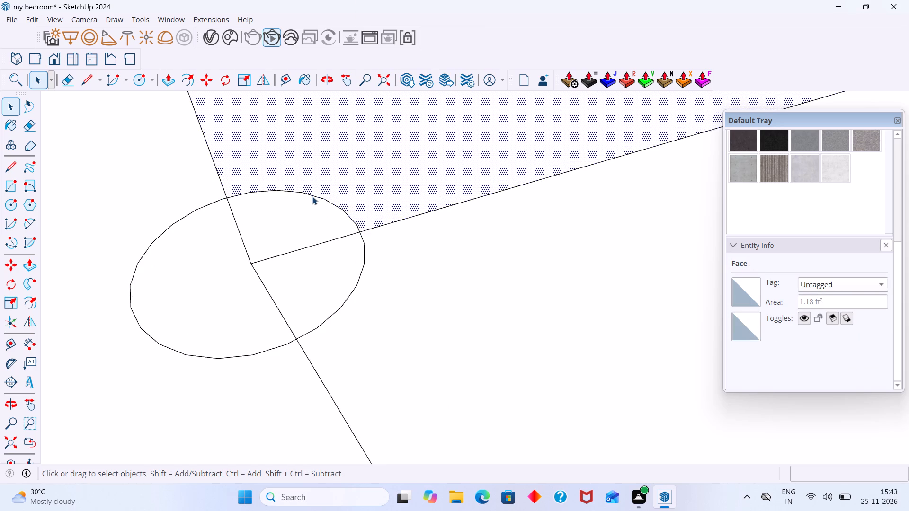
{"action": "left_click", "coordinate": [314, 196]}
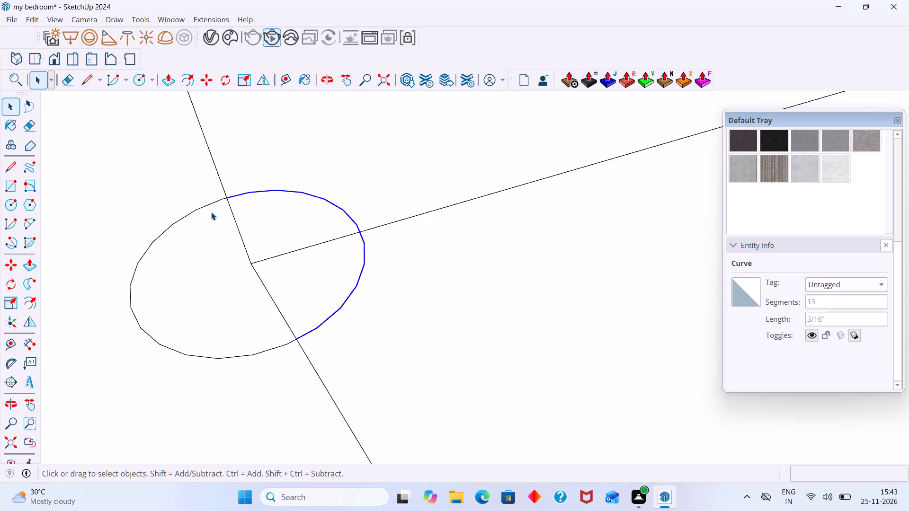
{"action": "left_click", "coordinate": [196, 210], "text": "shift"}
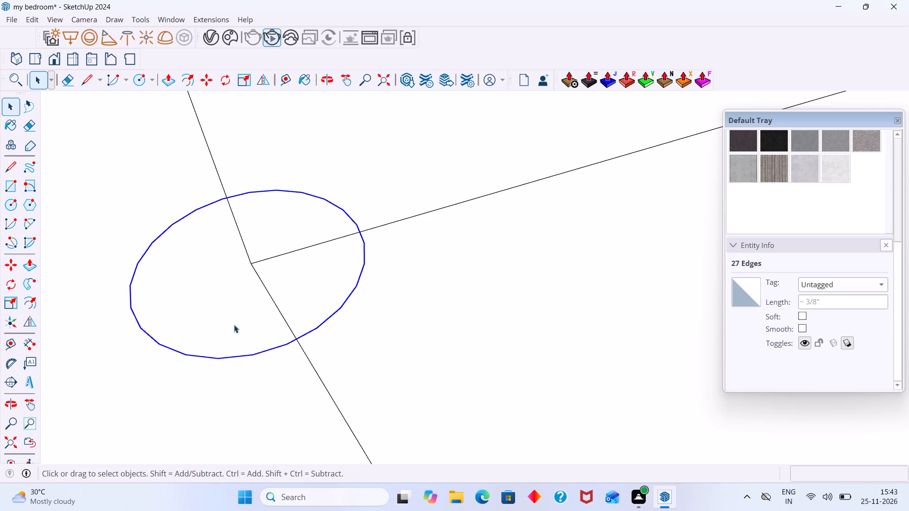
{"action": "right_click", "coordinate": [234, 356]}
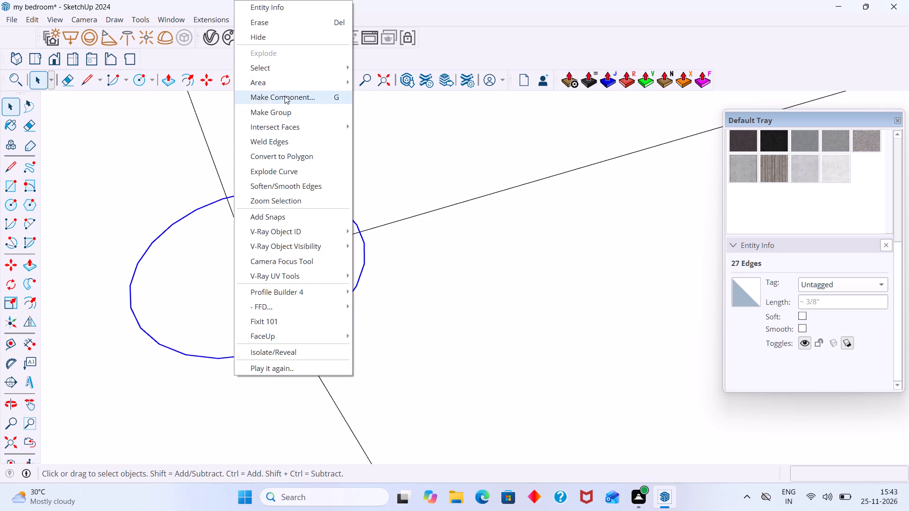
{"action": "left_click", "coordinate": [272, 145]}
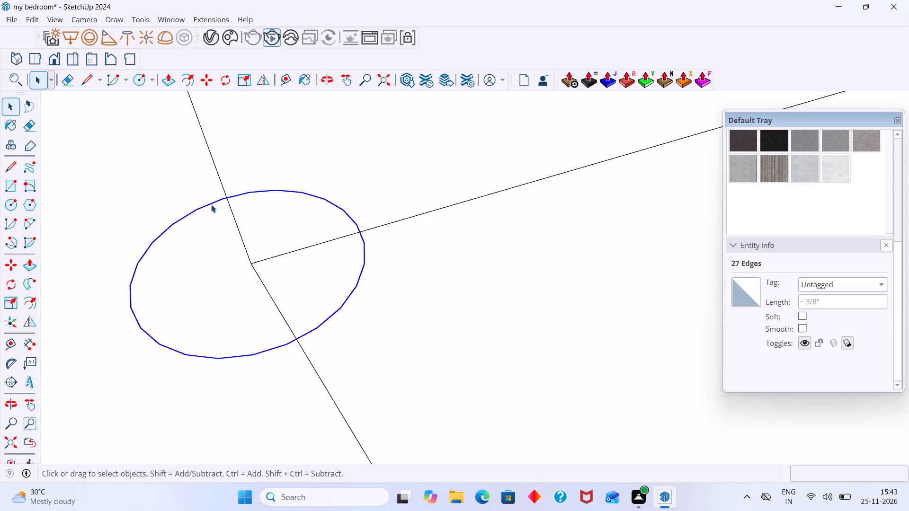
{"action": "right_click", "coordinate": [213, 203]}
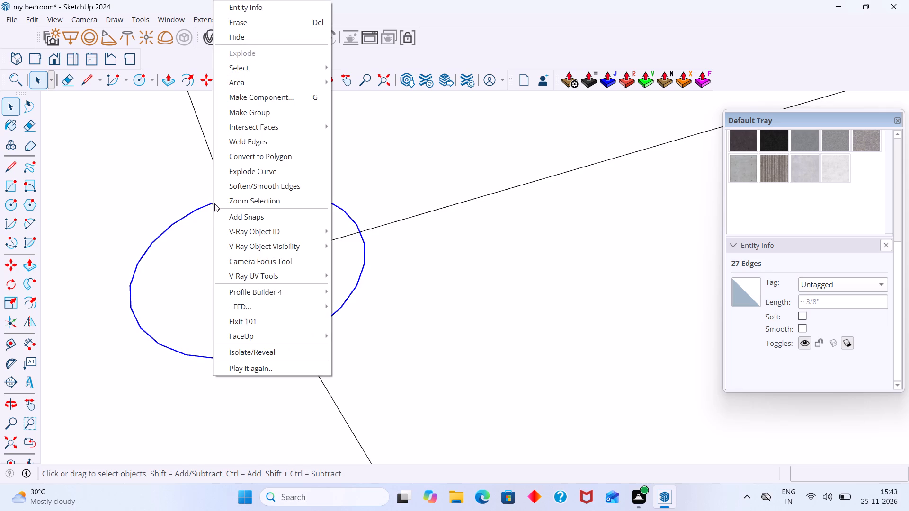
{"action": "left_click", "coordinate": [260, 11]}
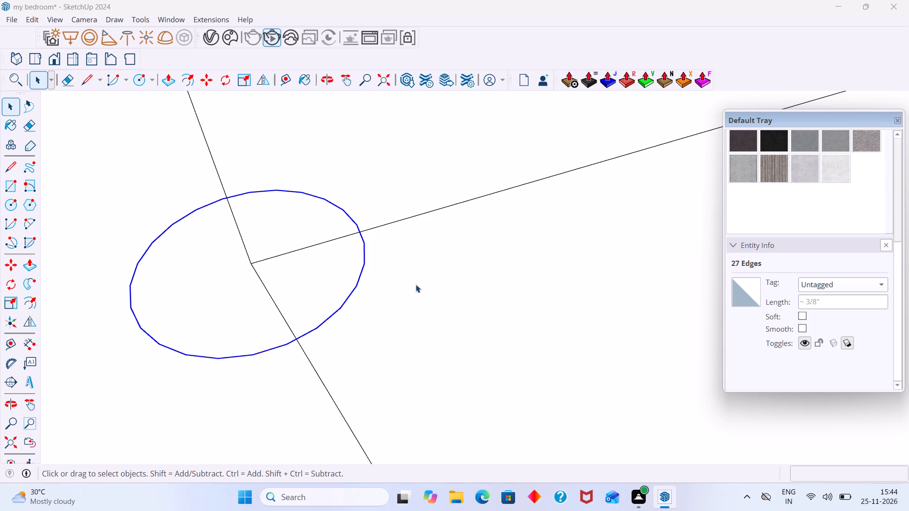
{"action": "scroll", "coordinate": [366, 264], "scroll_direction": "down", "scroll_amount": 19}
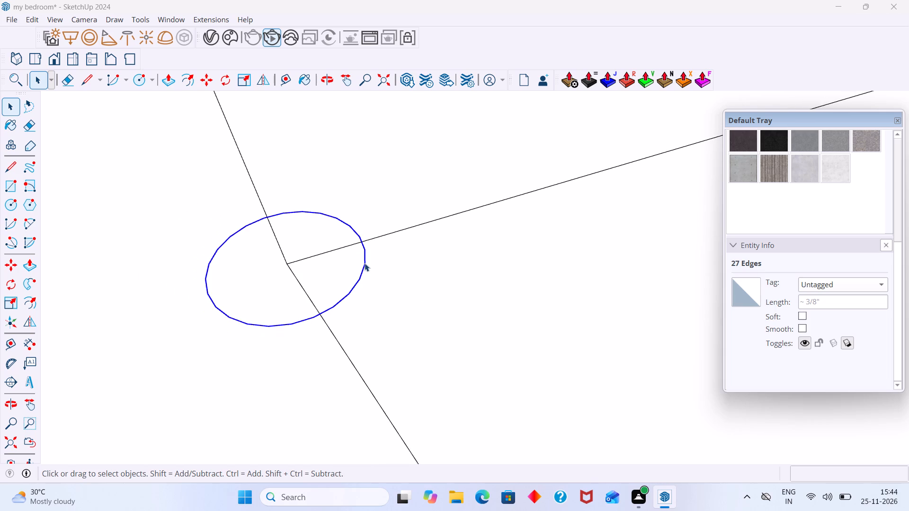
{"action": "scroll", "coordinate": [365, 263], "scroll_direction": "down", "scroll_amount": 20}
{"action": "scroll", "coordinate": [365, 263], "scroll_direction": "down", "scroll_amount": 20}
{"action": "scroll", "coordinate": [365, 263], "scroll_direction": "down", "scroll_amount": 1}
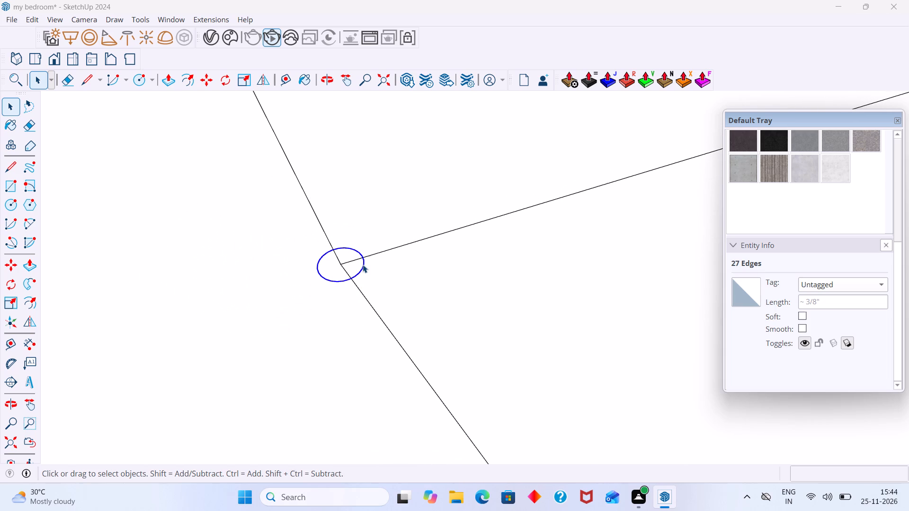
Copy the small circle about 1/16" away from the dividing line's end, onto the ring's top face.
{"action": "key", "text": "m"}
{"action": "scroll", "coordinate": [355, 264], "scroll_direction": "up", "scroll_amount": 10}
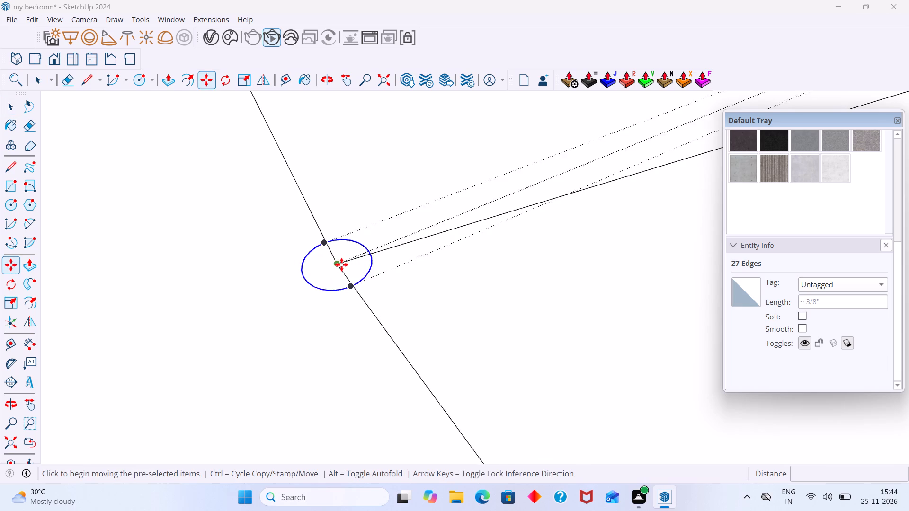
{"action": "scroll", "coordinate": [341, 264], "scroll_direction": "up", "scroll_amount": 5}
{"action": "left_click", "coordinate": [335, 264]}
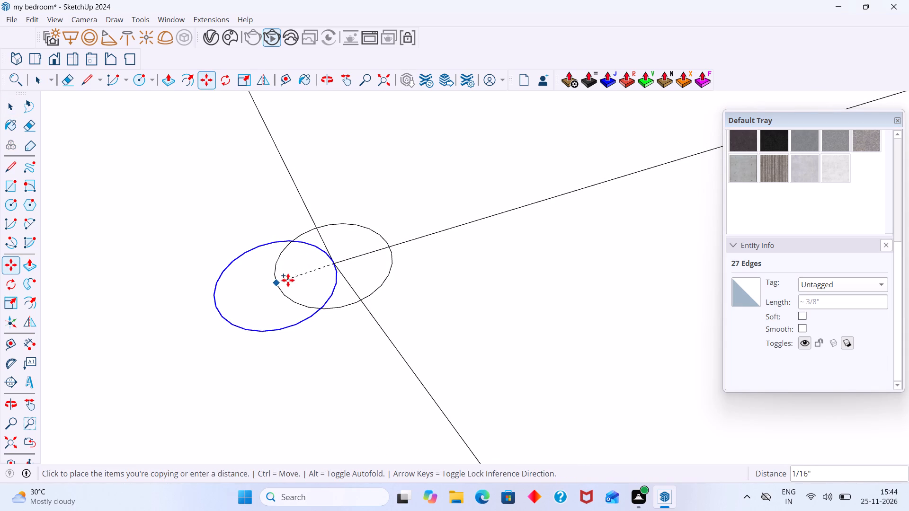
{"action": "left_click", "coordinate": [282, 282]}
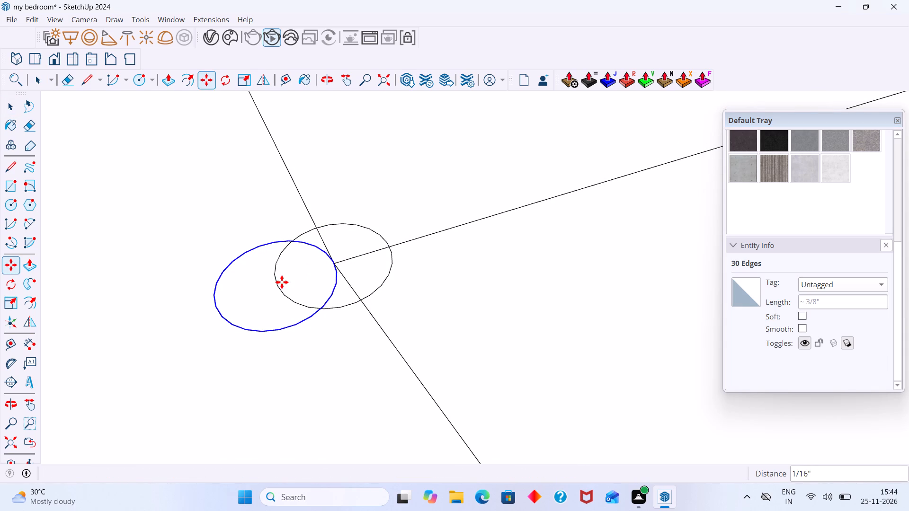
Erase all arcs of the original small circle centred on the line's end, keeping the copy.
{"action": "key", "text": "space"}
{"action": "left_click", "coordinate": [346, 308]}
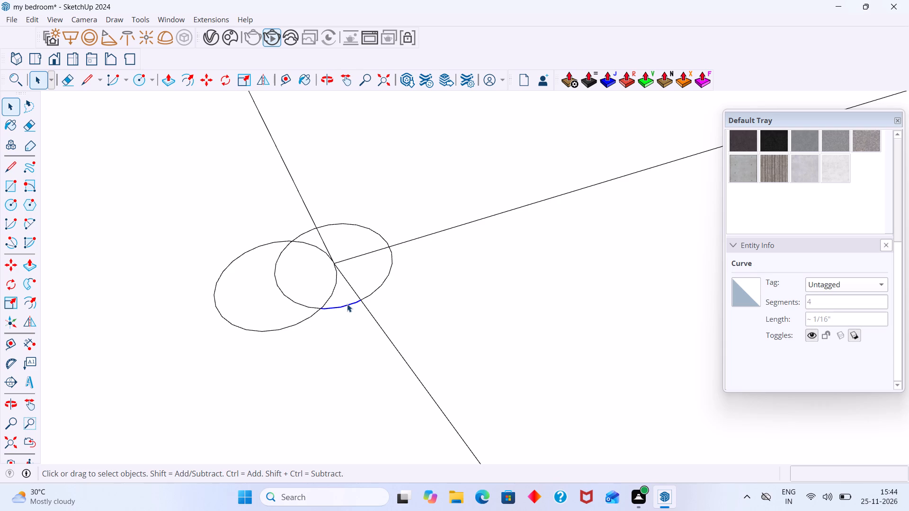
{"action": "key", "text": "Delete"}
{"action": "key", "text": "e"}
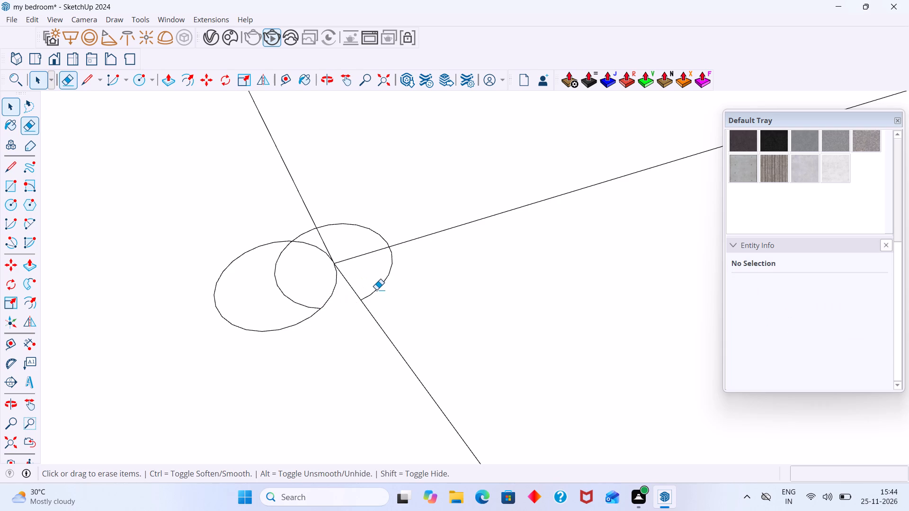
{"action": "left_click", "coordinate": [378, 291]}
{"action": "scroll", "coordinate": [383, 240], "scroll_direction": "up", "scroll_amount": 4}
{"action": "left_click_drag", "start_coordinate": [393, 227], "coordinate": [358, 242]}
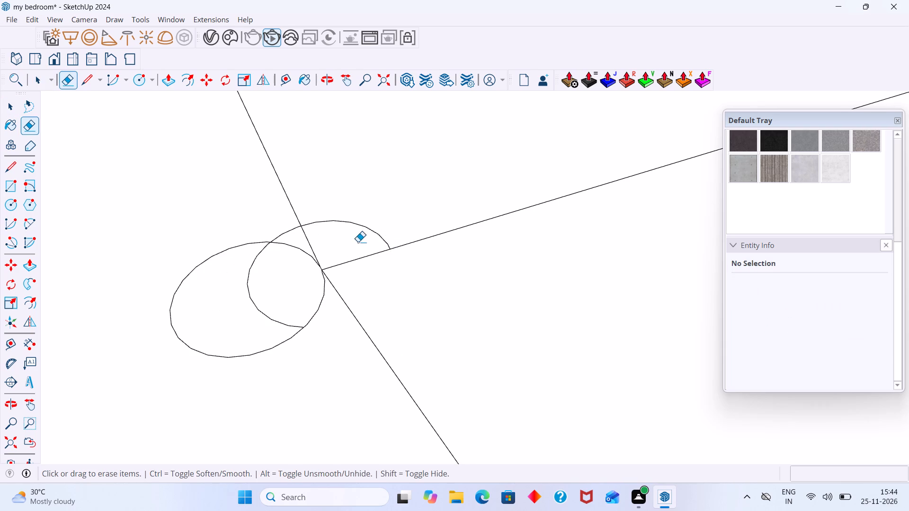
{"action": "left_click_drag", "start_coordinate": [358, 242], "coordinate": [357, 242]}
{"action": "left_click_drag", "start_coordinate": [286, 226], "coordinate": [298, 238]}
{"action": "scroll", "coordinate": [266, 238], "scroll_direction": "up", "scroll_amount": 4}
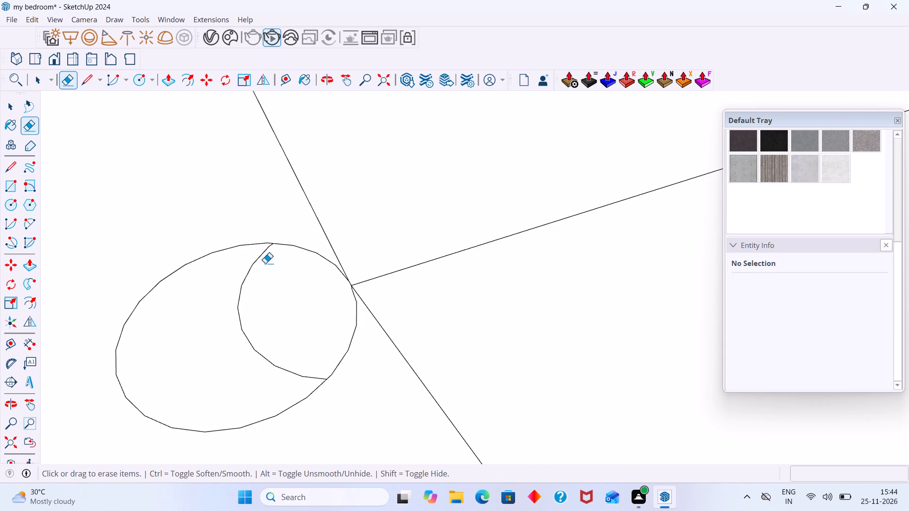
{"action": "scroll", "coordinate": [265, 263], "scroll_direction": "up", "scroll_amount": 3}
{"action": "left_click_drag", "start_coordinate": [267, 264], "coordinate": [244, 261]}
{"action": "scroll", "coordinate": [272, 303], "scroll_direction": "down", "scroll_amount": 9}
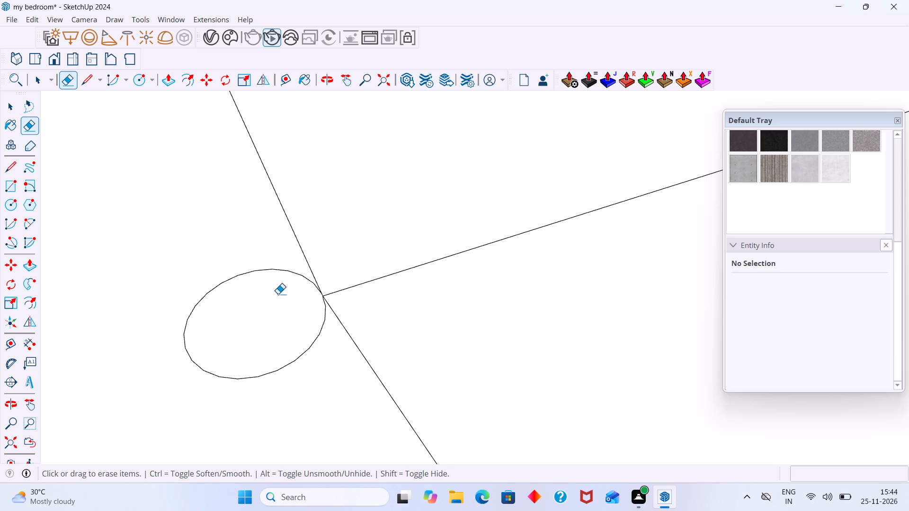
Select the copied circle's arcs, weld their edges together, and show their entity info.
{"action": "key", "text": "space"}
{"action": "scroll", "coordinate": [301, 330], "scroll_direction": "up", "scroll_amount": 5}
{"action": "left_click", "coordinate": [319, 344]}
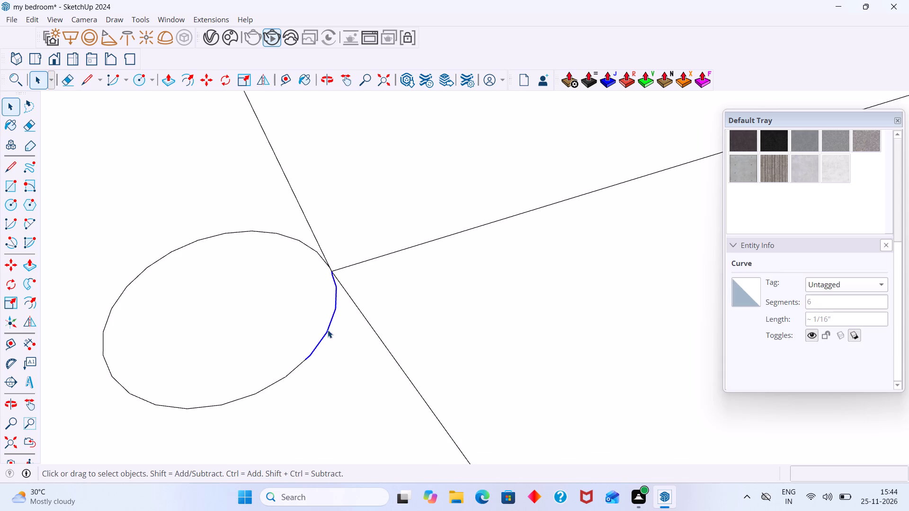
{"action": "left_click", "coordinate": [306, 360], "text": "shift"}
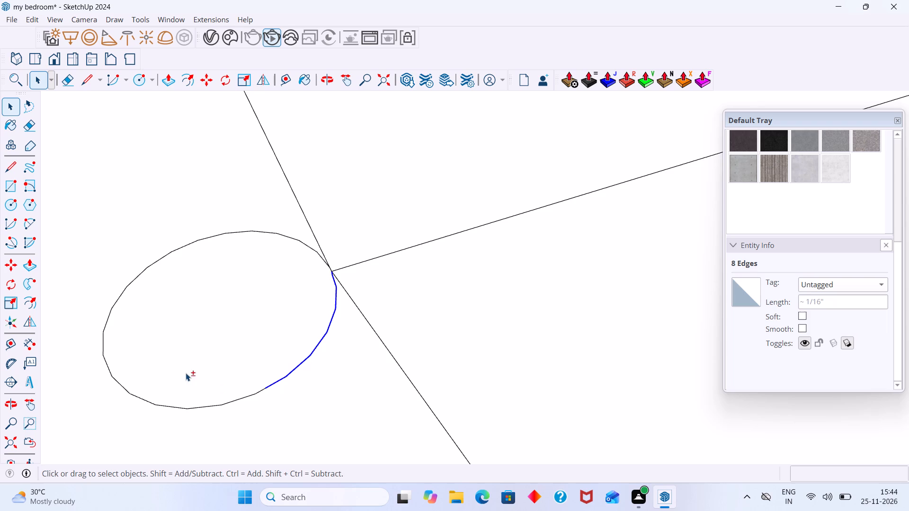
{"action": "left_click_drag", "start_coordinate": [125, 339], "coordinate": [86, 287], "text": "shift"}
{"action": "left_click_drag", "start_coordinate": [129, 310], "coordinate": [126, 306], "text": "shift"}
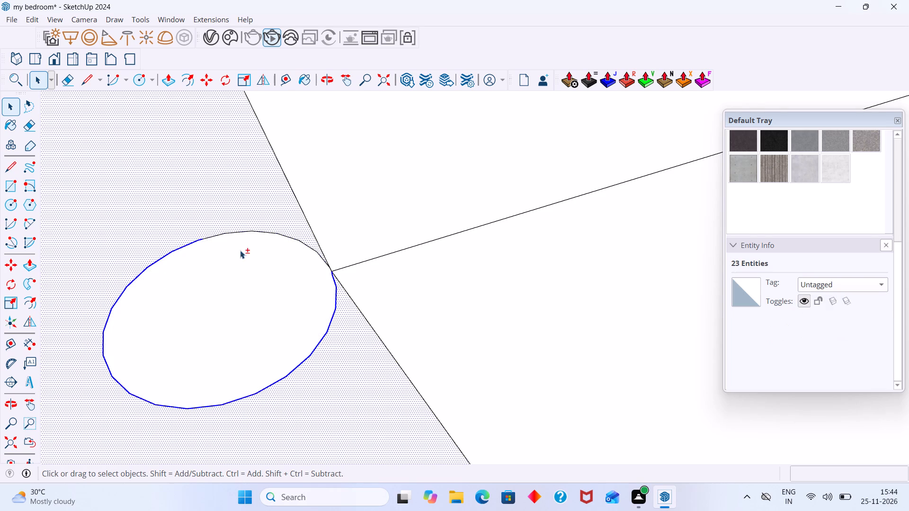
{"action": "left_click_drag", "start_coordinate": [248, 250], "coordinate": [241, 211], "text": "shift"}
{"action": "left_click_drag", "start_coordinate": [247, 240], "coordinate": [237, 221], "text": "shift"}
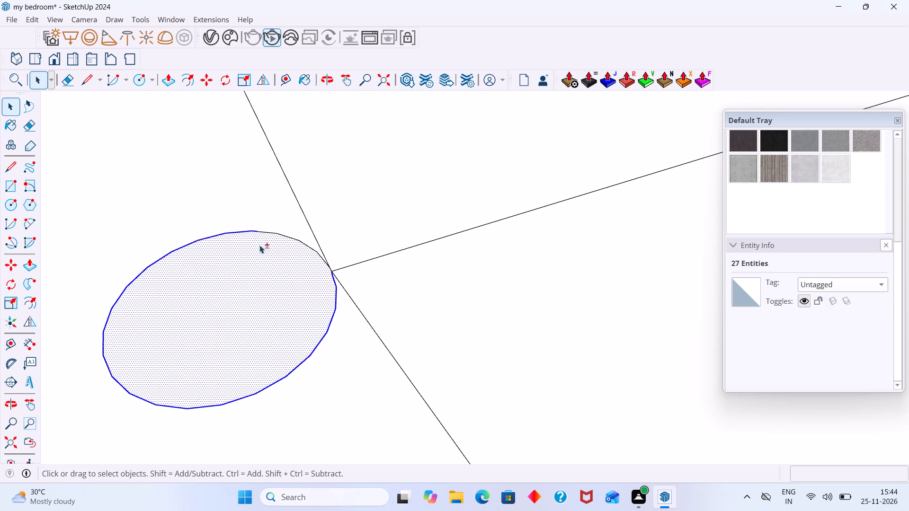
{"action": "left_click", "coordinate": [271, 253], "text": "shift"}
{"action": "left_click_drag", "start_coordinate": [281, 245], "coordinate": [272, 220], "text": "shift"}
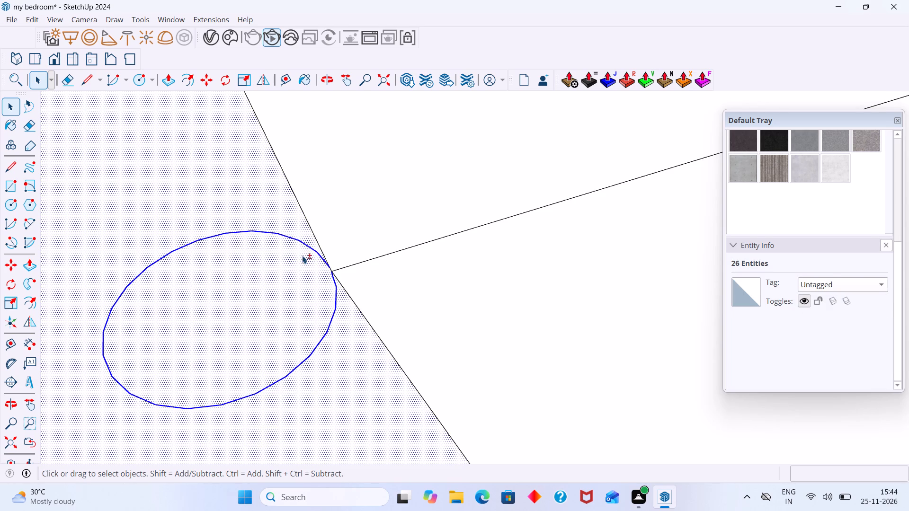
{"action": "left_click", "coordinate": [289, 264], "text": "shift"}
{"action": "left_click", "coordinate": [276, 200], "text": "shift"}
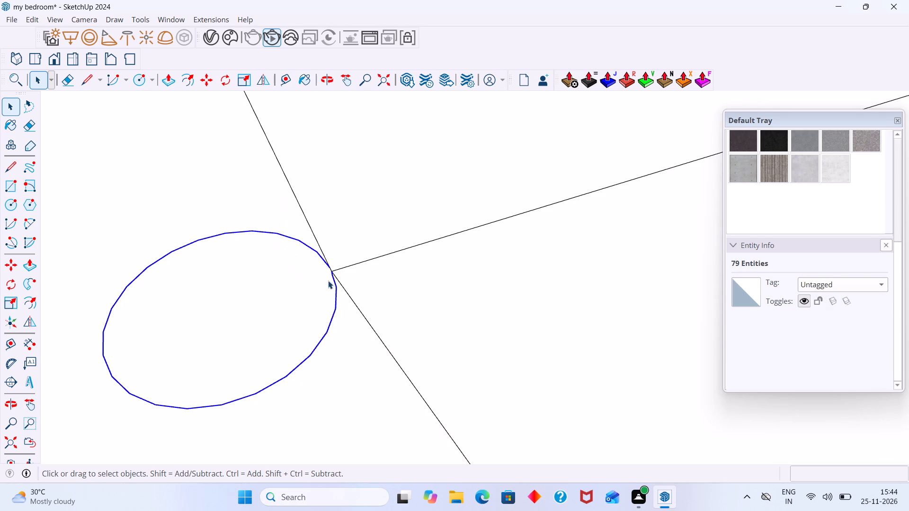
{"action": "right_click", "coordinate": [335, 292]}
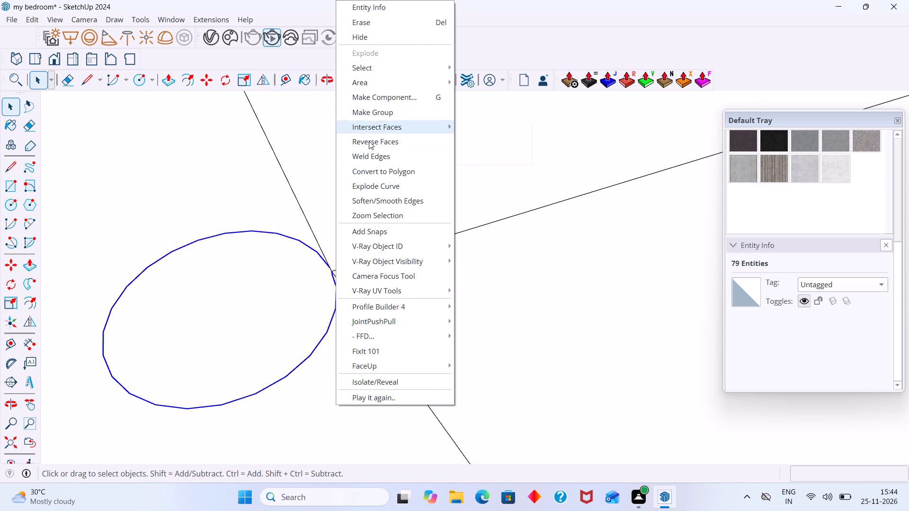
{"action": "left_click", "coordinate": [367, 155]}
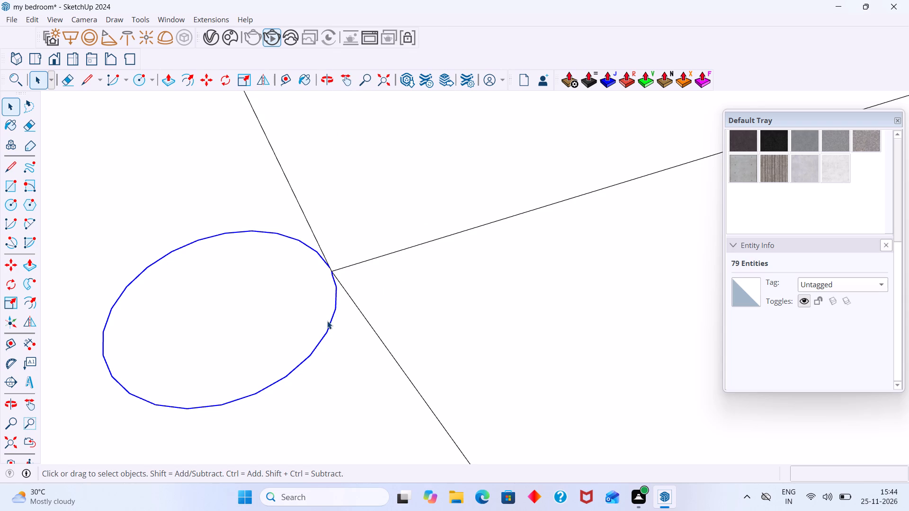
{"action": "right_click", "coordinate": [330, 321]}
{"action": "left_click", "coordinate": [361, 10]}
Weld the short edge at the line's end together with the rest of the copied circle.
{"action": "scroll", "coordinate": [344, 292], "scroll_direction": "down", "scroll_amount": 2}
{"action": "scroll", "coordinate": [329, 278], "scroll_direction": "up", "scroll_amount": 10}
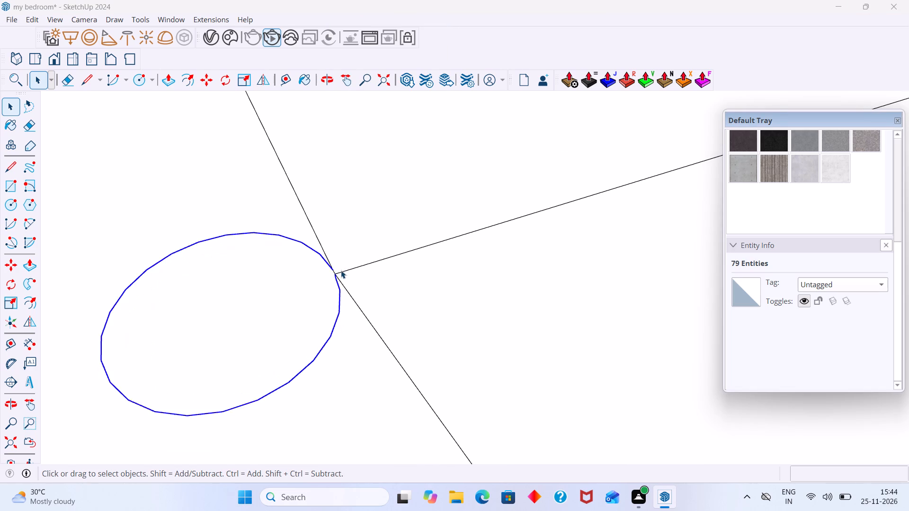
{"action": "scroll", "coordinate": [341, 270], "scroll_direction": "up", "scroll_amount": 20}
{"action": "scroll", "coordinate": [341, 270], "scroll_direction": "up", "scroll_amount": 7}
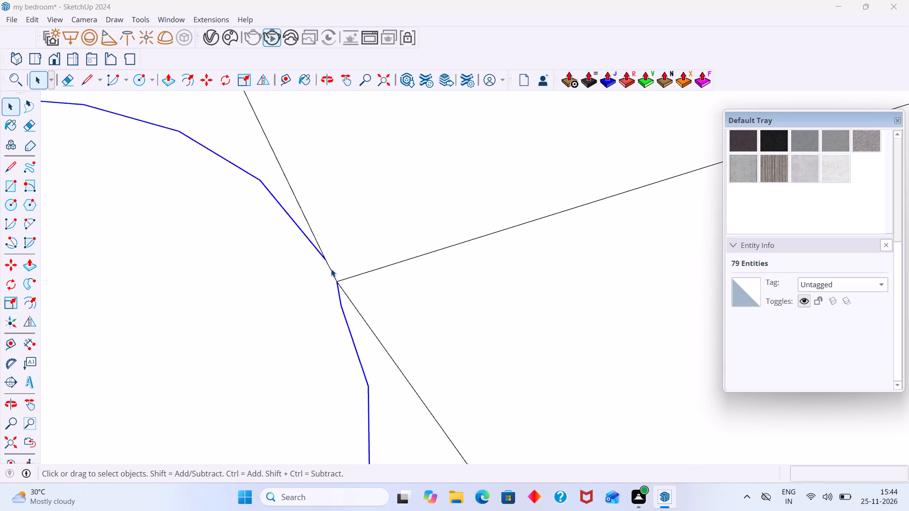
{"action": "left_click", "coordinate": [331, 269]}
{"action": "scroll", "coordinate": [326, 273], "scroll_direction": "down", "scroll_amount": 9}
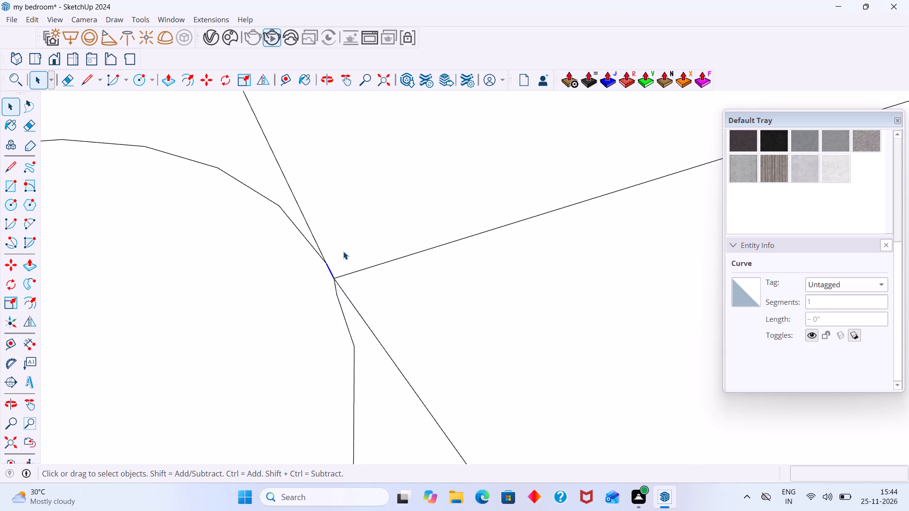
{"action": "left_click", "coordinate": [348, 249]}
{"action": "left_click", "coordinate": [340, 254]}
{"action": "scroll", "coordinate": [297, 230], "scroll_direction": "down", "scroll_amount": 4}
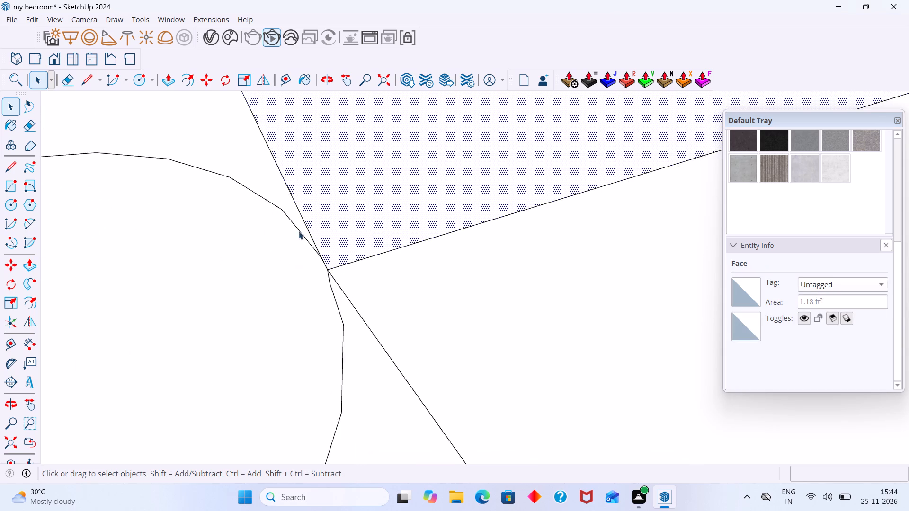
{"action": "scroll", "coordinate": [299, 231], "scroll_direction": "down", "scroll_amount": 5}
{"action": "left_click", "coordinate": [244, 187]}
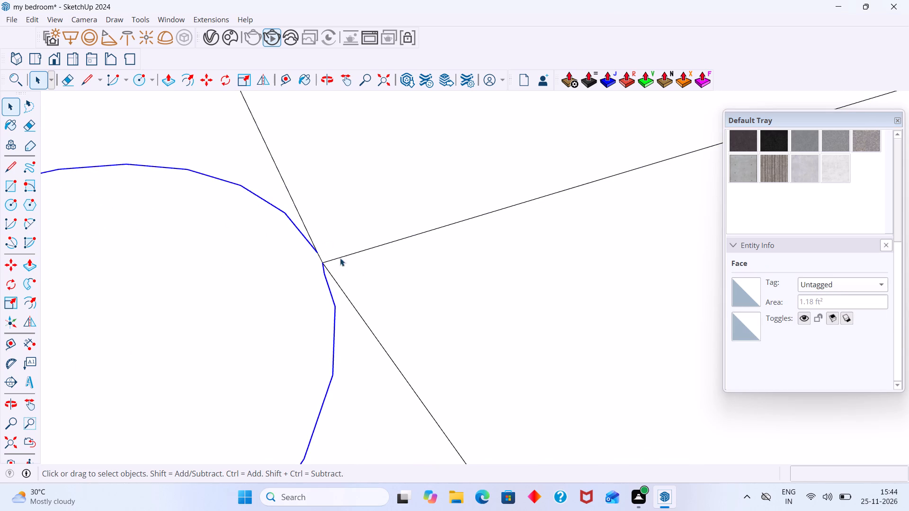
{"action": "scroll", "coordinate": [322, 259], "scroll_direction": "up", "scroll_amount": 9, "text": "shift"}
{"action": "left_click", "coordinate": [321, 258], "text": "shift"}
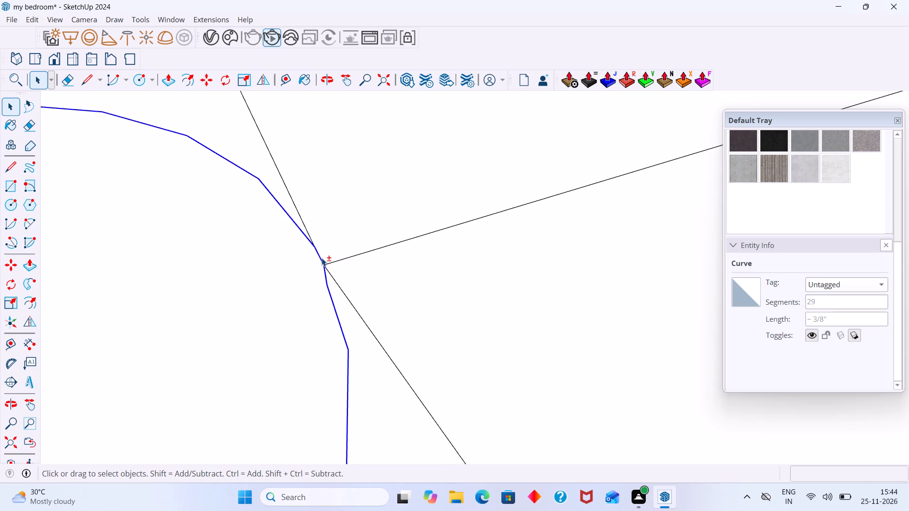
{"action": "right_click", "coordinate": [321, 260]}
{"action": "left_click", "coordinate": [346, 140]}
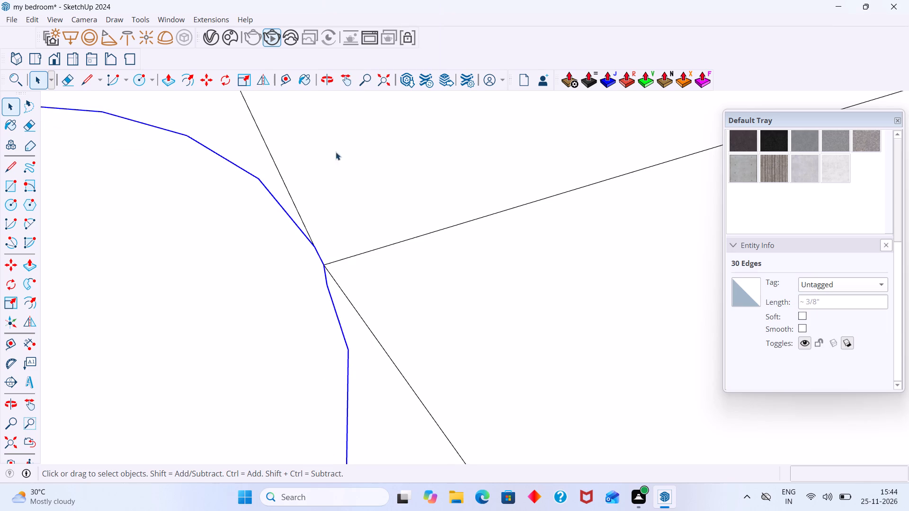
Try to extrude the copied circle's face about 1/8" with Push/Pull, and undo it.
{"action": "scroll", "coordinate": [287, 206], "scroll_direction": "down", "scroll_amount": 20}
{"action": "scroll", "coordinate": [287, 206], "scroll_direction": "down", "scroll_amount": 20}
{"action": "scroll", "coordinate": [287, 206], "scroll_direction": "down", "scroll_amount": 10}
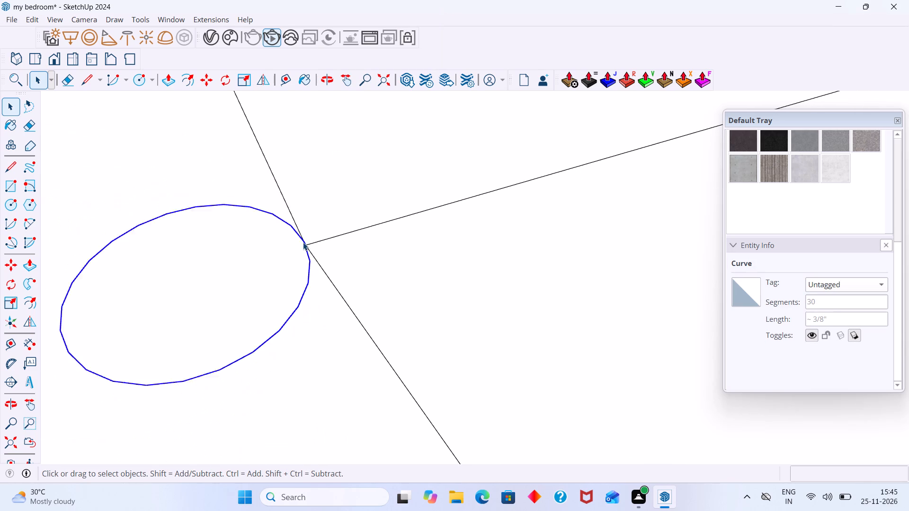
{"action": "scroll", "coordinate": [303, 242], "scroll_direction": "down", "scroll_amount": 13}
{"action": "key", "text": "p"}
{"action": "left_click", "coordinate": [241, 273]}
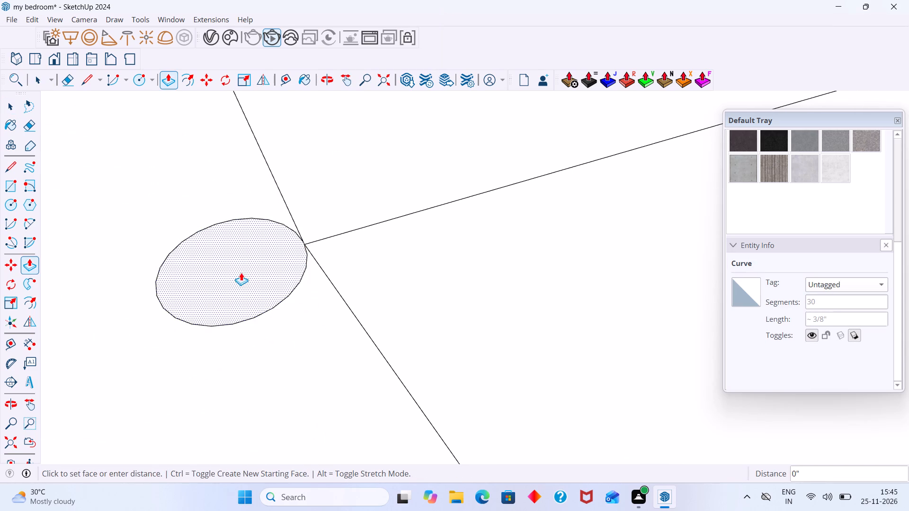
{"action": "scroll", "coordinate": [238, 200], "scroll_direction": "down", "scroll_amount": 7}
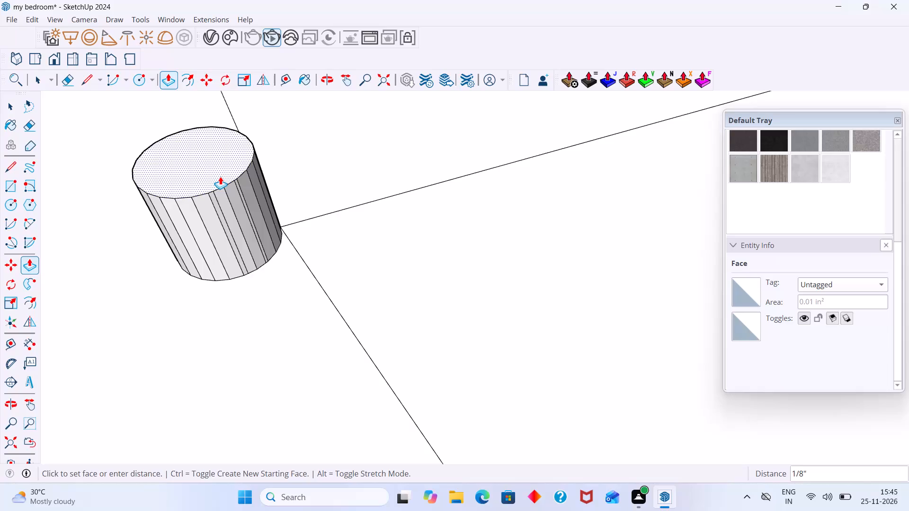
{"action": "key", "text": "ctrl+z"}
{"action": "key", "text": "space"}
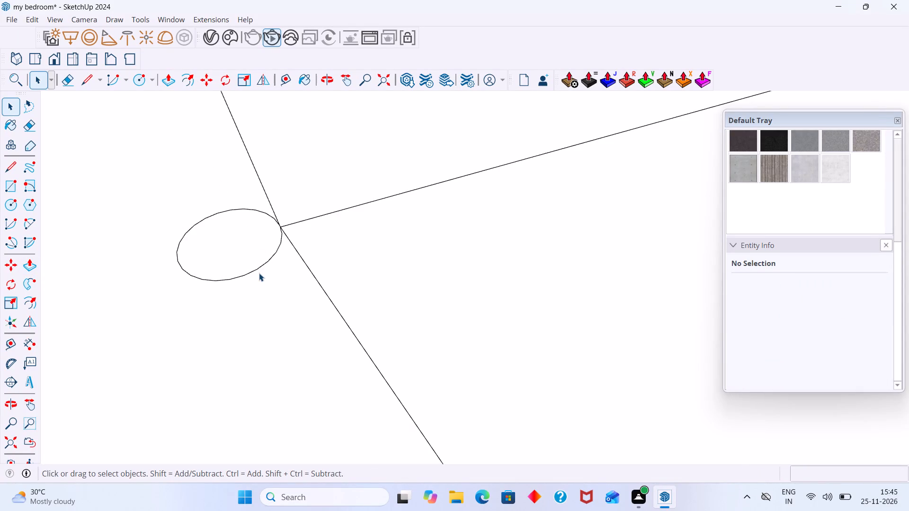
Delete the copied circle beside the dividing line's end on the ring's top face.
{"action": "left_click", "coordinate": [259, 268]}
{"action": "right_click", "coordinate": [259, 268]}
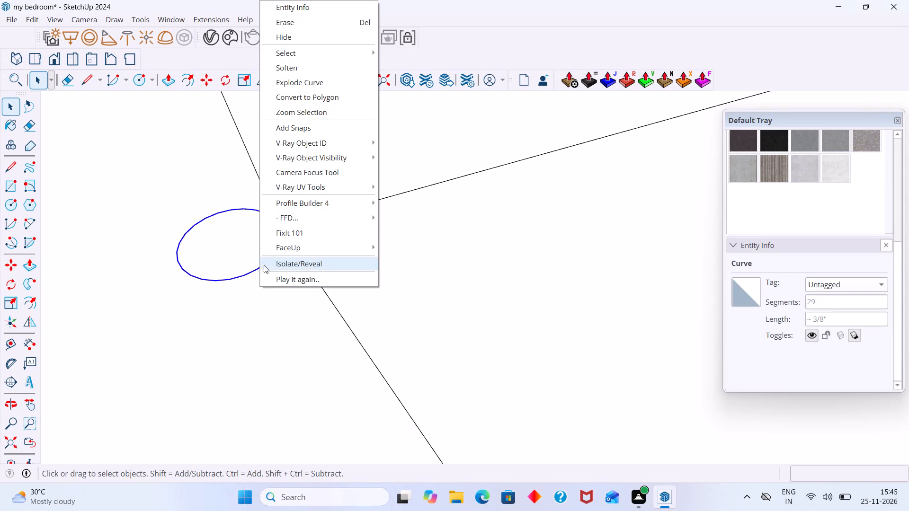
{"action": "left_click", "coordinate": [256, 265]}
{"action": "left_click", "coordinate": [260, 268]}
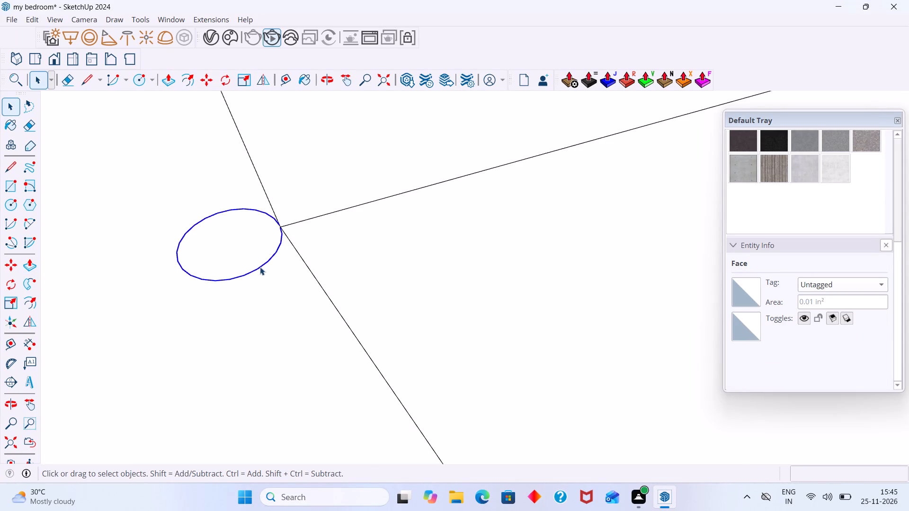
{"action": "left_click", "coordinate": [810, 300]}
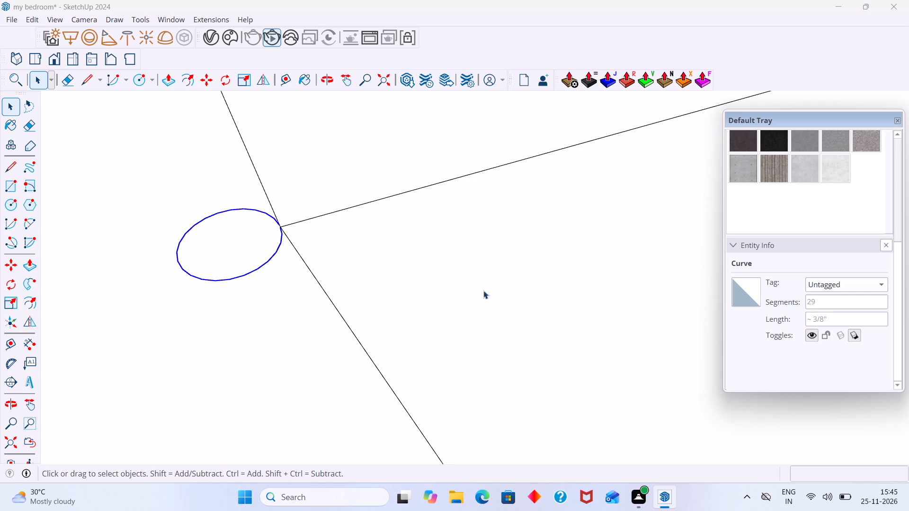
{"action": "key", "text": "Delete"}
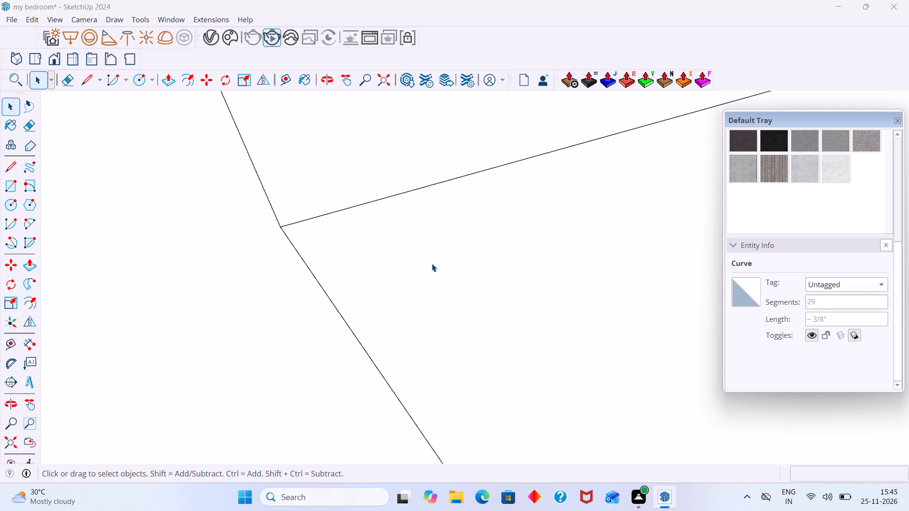
Delete the two faces filling the ring's opening on either side of the dividing line.
{"action": "scroll", "coordinate": [280, 272], "scroll_direction": "down", "scroll_amount": 20}
{"action": "scroll", "coordinate": [280, 272], "scroll_direction": "down", "scroll_amount": 20}
{"action": "scroll", "coordinate": [280, 272], "scroll_direction": "down", "scroll_amount": 7}
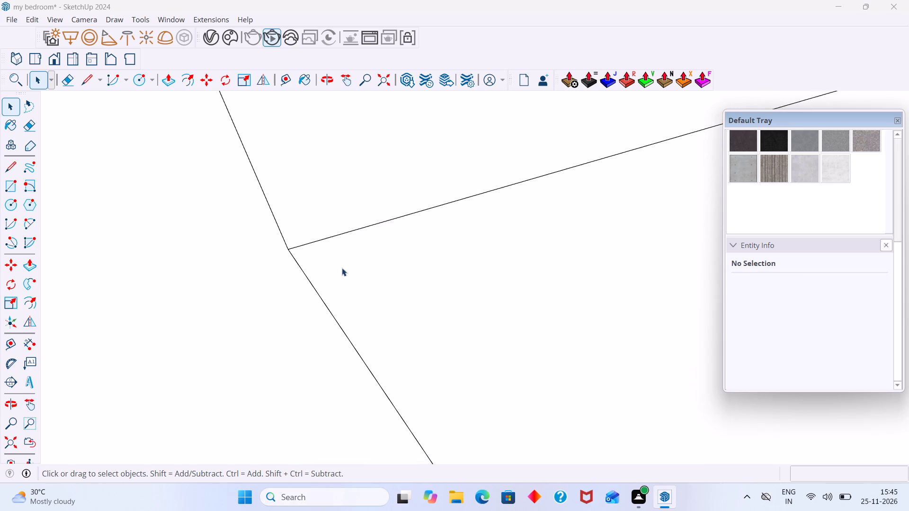
{"action": "left_click", "coordinate": [384, 275]}
{"action": "key", "text": "Delete"}
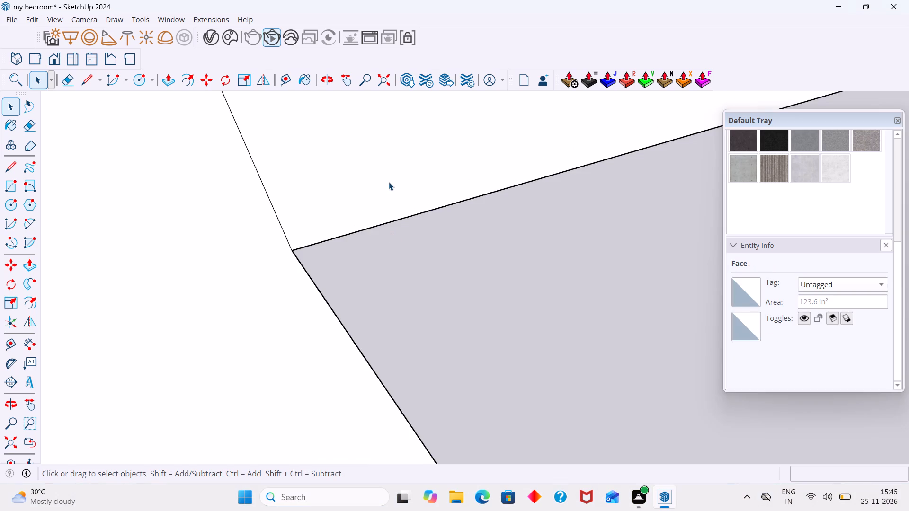
{"action": "left_click", "coordinate": [389, 182]}
{"action": "key", "text": "Delete"}
{"action": "scroll", "coordinate": [365, 212], "scroll_direction": "down", "scroll_amount": 20}
{"action": "scroll", "coordinate": [365, 212], "scroll_direction": "down", "scroll_amount": 20}
{"action": "scroll", "coordinate": [365, 212], "scroll_direction": "down", "scroll_amount": 5}
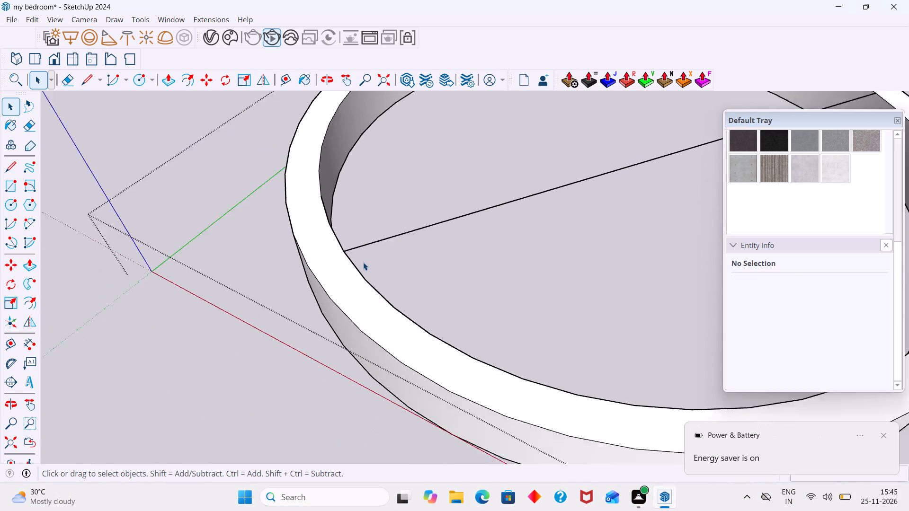
Draw a circle of about 1/16" radius centred on the dividing line's end at the ring's inner edge.
{"action": "scroll", "coordinate": [363, 262], "scroll_direction": "down", "scroll_amount": 9}
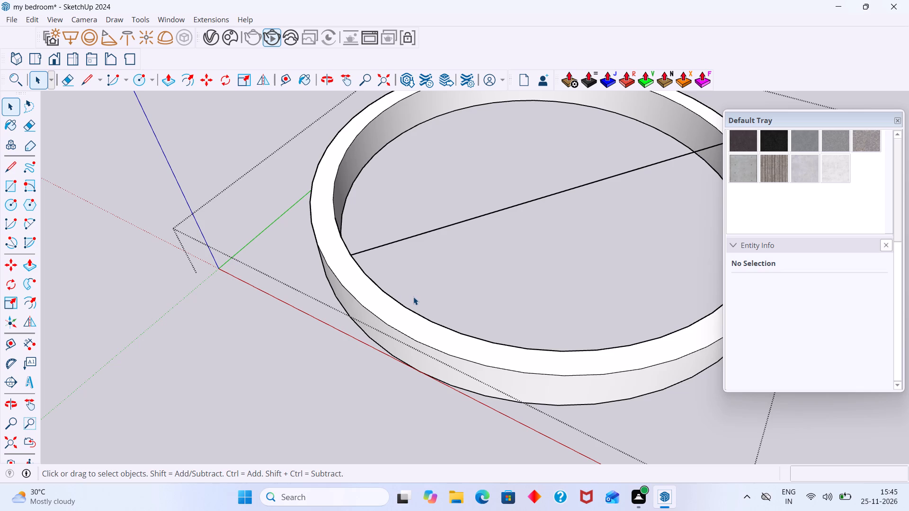
{"action": "scroll", "coordinate": [445, 303], "scroll_direction": "down", "scroll_amount": 11}
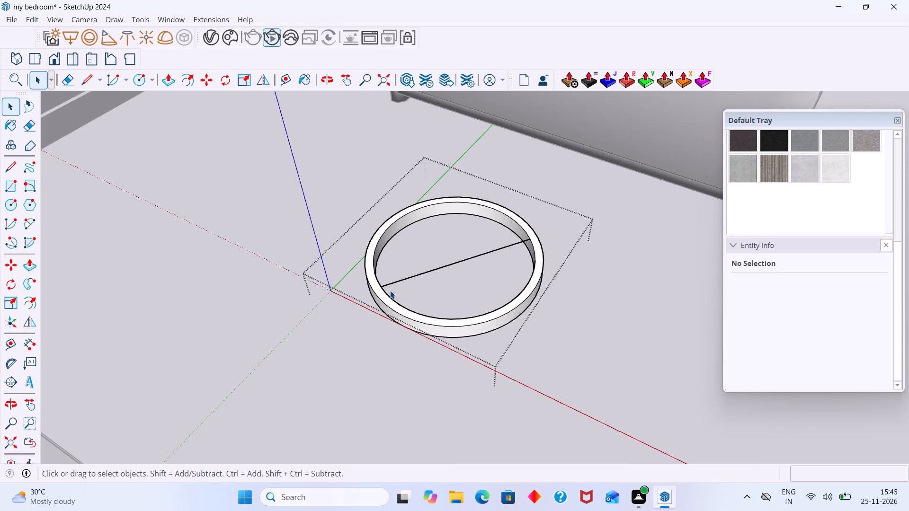
{"action": "middle_click_drag", "start_coordinate": [380, 289], "coordinate": [338, 287]}
{"action": "scroll", "coordinate": [380, 262], "scroll_direction": "up", "scroll_amount": 20}
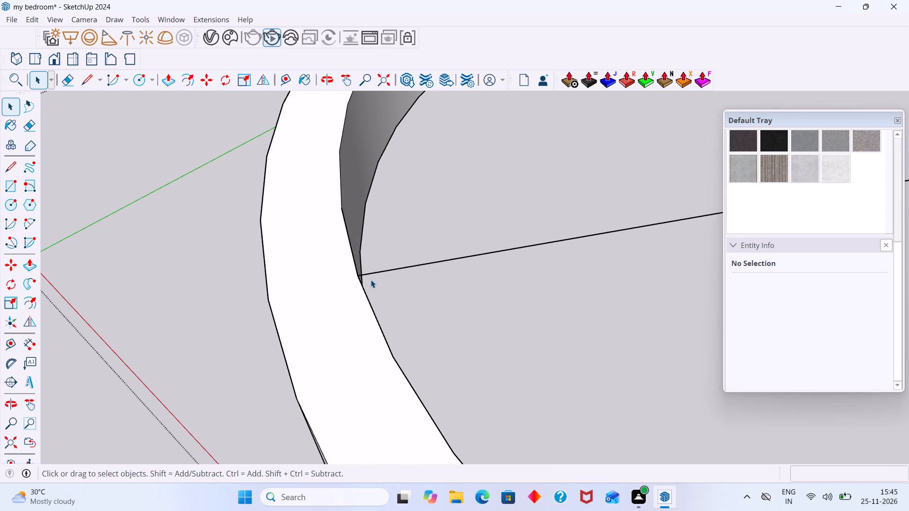
{"action": "key", "text": "c"}
{"action": "scroll", "coordinate": [376, 292], "scroll_direction": "up", "scroll_amount": 8}
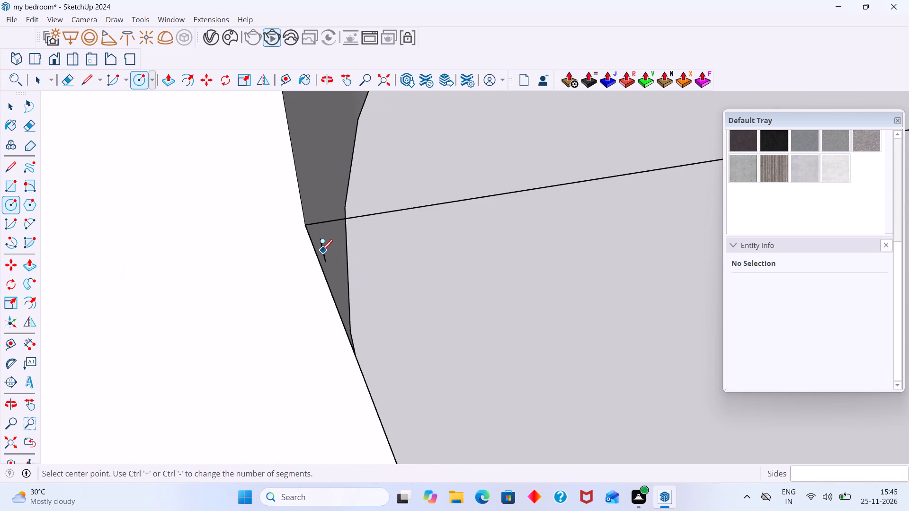
{"action": "left_click", "coordinate": [304, 225]}
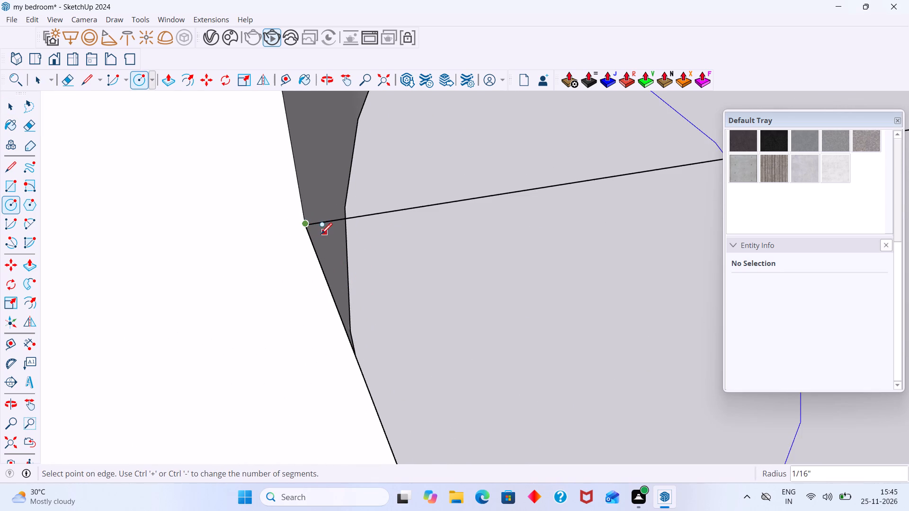
{"action": "left_click", "coordinate": [315, 231]}
{"action": "key", "text": "space"}
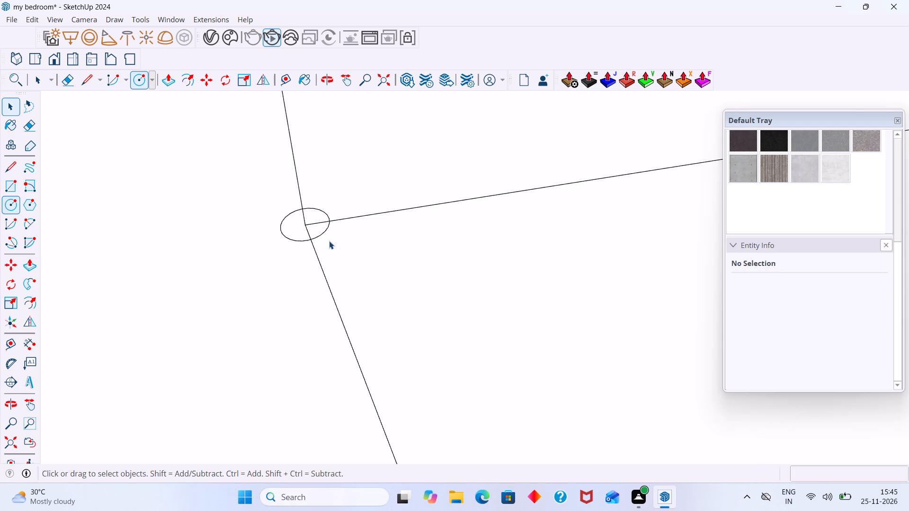
{"action": "left_click", "coordinate": [320, 234]}
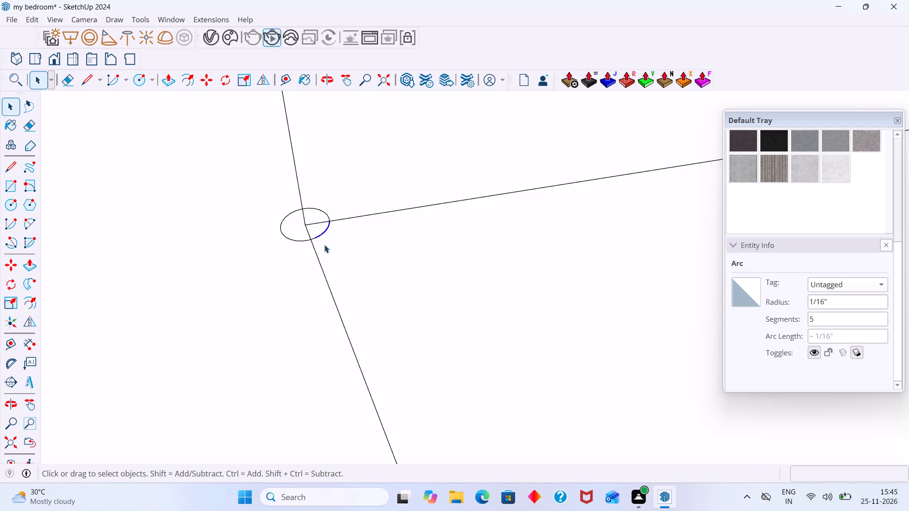
{"action": "key", "text": "Escape"}
Delete the two faces filling the ring's opening on either side of the dividing line.
{"action": "left_click", "coordinate": [358, 252]}
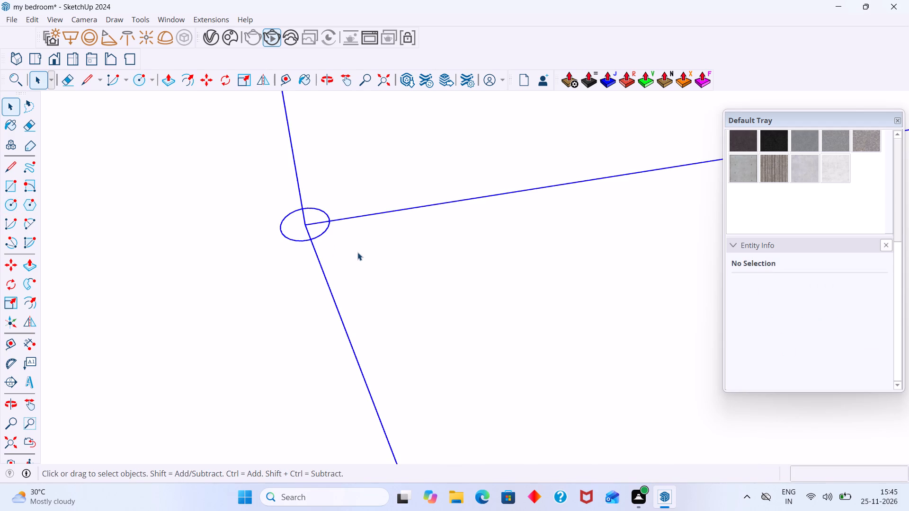
{"action": "double_click", "coordinate": [362, 254]}
{"action": "left_click", "coordinate": [393, 273]}
{"action": "key", "text": "Delete"}
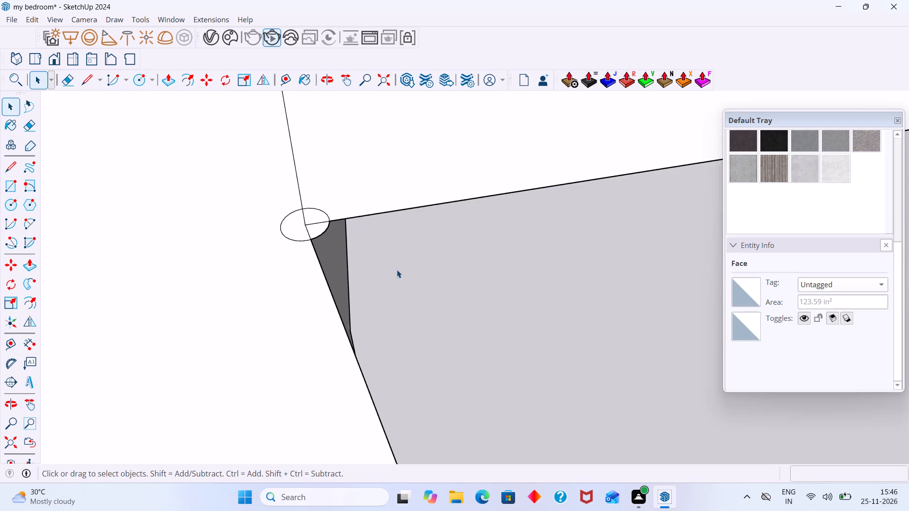
{"action": "left_click", "coordinate": [371, 183]}
{"action": "key", "text": "Delete"}
Delete the two small faces inside the new circle where it overhangs the ring's opening.
{"action": "scroll", "coordinate": [323, 225], "scroll_direction": "up", "scroll_amount": 7}
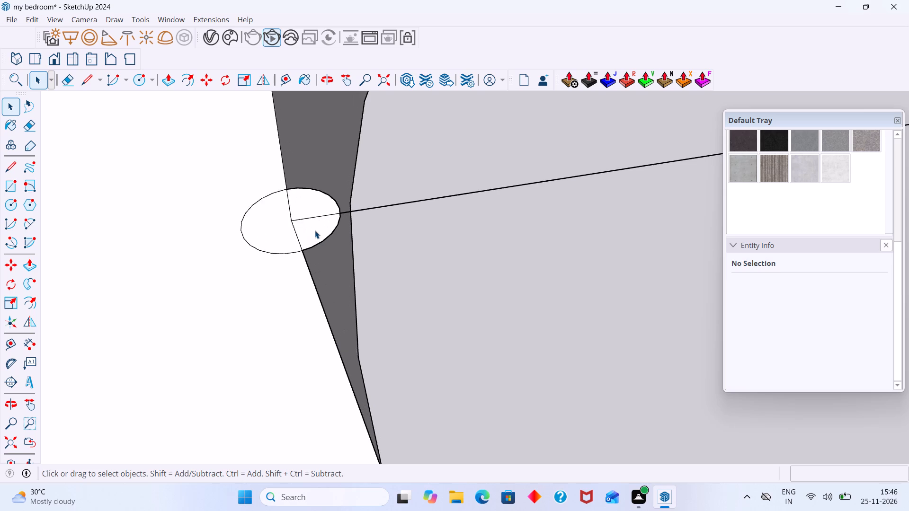
{"action": "left_click", "coordinate": [315, 230]}
{"action": "key", "text": "Delete"}
{"action": "left_click", "coordinate": [312, 204]}
{"action": "key", "text": "Delete"}
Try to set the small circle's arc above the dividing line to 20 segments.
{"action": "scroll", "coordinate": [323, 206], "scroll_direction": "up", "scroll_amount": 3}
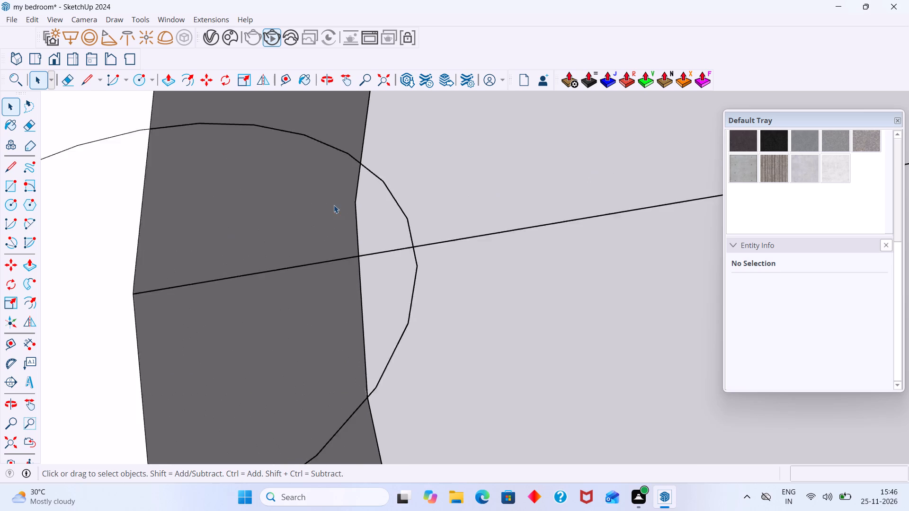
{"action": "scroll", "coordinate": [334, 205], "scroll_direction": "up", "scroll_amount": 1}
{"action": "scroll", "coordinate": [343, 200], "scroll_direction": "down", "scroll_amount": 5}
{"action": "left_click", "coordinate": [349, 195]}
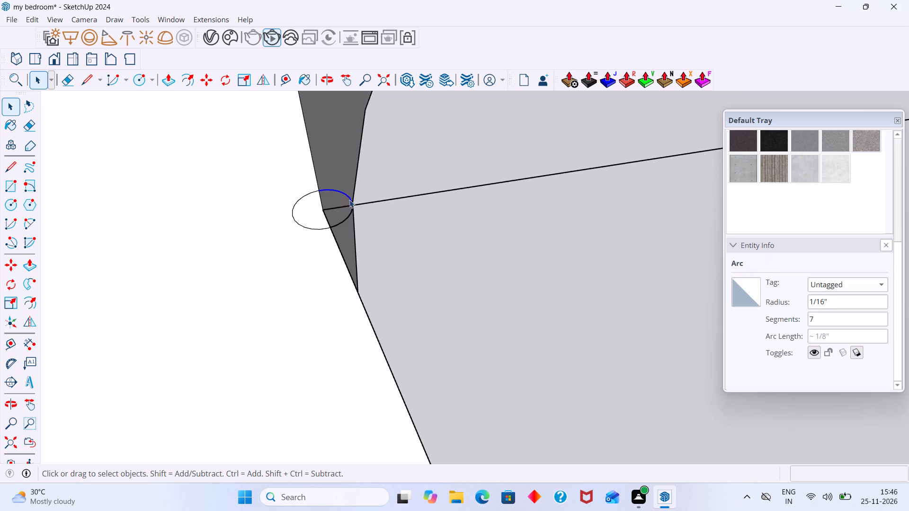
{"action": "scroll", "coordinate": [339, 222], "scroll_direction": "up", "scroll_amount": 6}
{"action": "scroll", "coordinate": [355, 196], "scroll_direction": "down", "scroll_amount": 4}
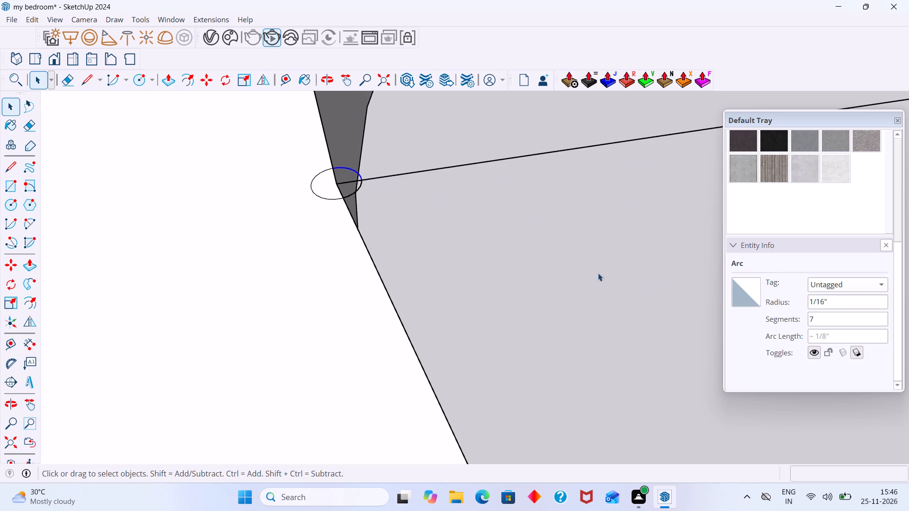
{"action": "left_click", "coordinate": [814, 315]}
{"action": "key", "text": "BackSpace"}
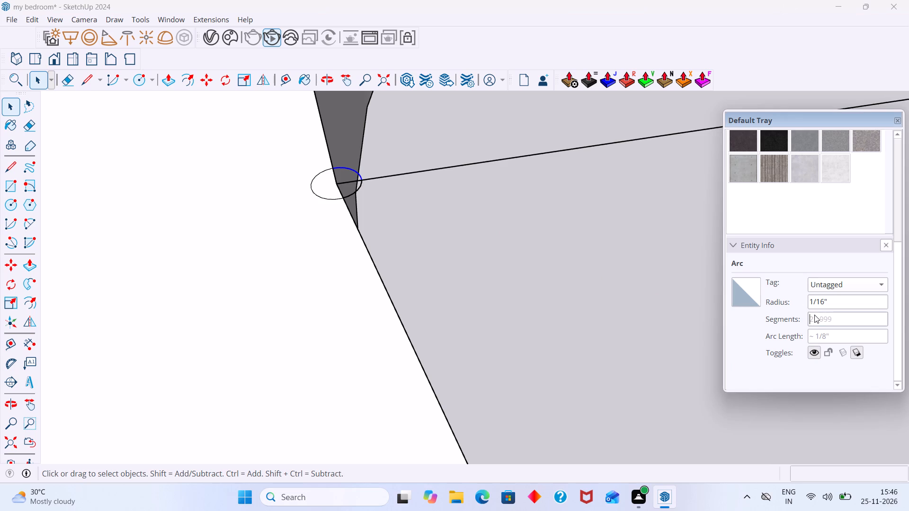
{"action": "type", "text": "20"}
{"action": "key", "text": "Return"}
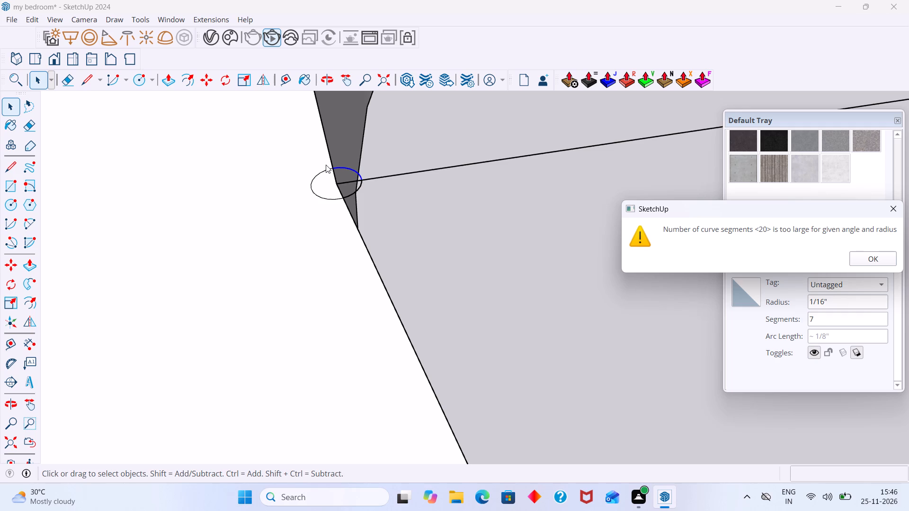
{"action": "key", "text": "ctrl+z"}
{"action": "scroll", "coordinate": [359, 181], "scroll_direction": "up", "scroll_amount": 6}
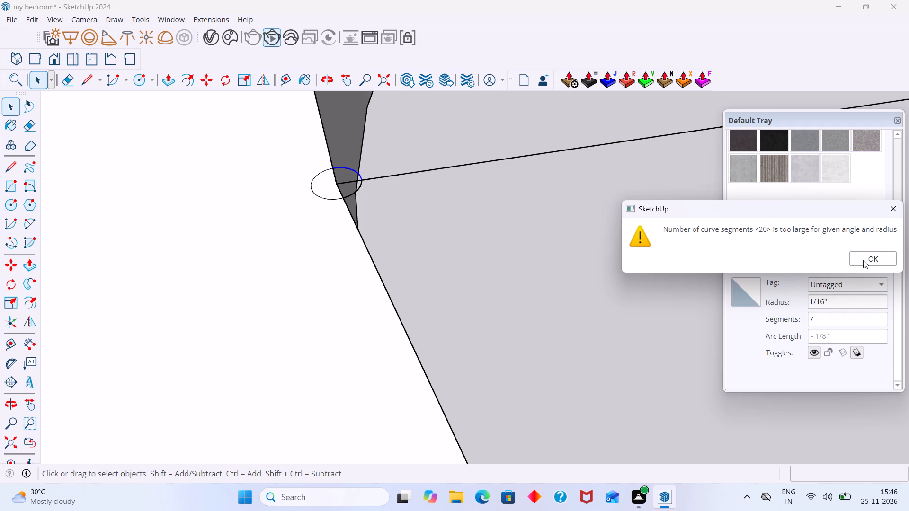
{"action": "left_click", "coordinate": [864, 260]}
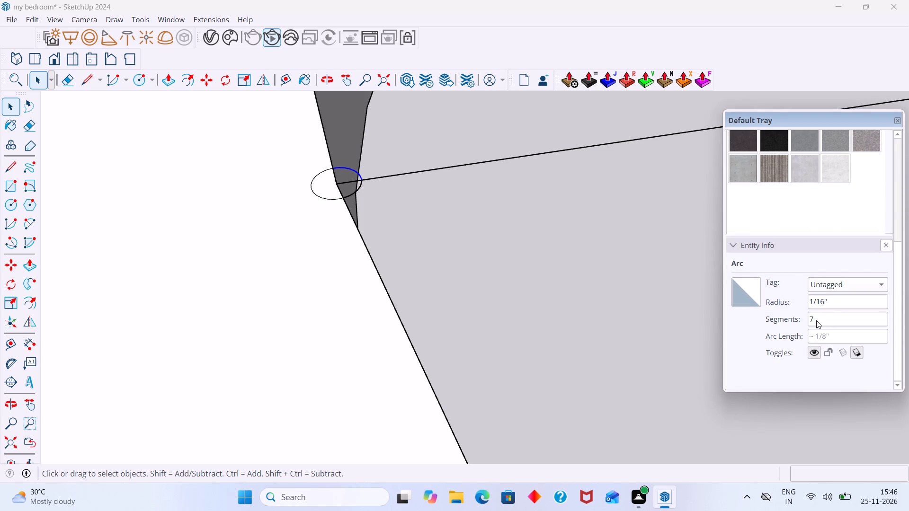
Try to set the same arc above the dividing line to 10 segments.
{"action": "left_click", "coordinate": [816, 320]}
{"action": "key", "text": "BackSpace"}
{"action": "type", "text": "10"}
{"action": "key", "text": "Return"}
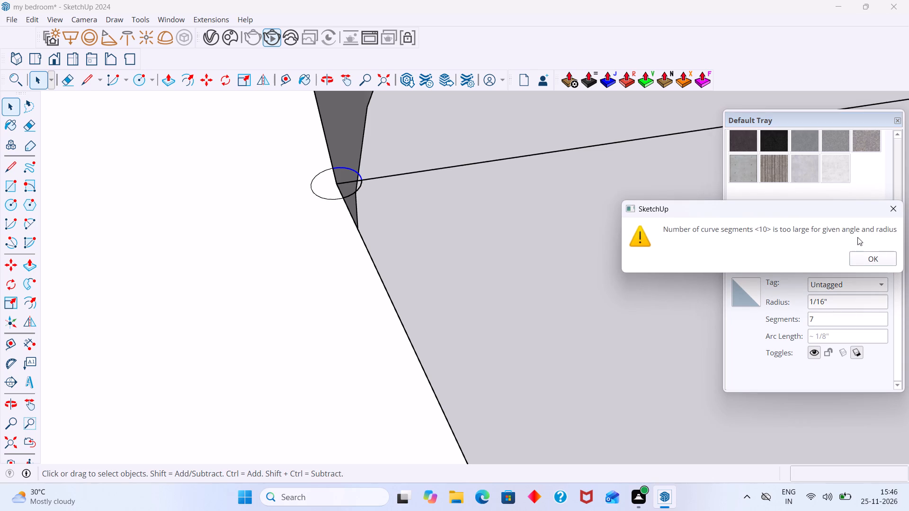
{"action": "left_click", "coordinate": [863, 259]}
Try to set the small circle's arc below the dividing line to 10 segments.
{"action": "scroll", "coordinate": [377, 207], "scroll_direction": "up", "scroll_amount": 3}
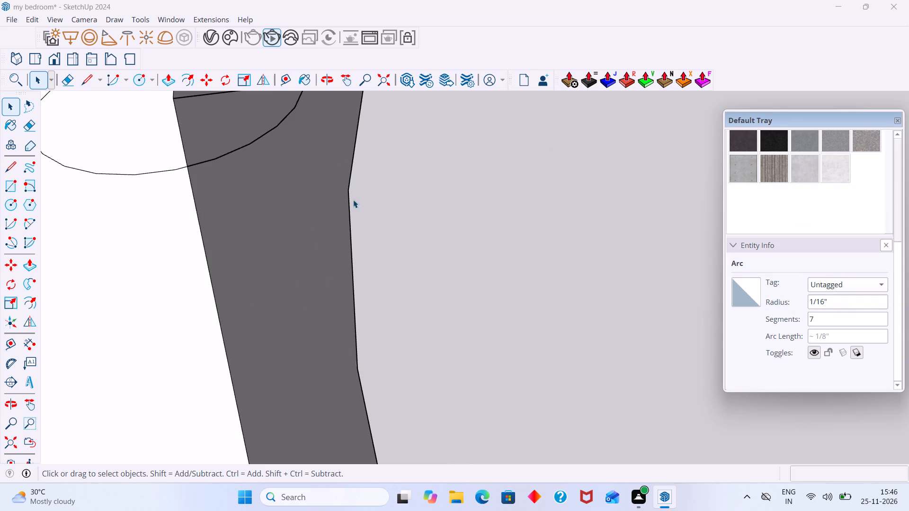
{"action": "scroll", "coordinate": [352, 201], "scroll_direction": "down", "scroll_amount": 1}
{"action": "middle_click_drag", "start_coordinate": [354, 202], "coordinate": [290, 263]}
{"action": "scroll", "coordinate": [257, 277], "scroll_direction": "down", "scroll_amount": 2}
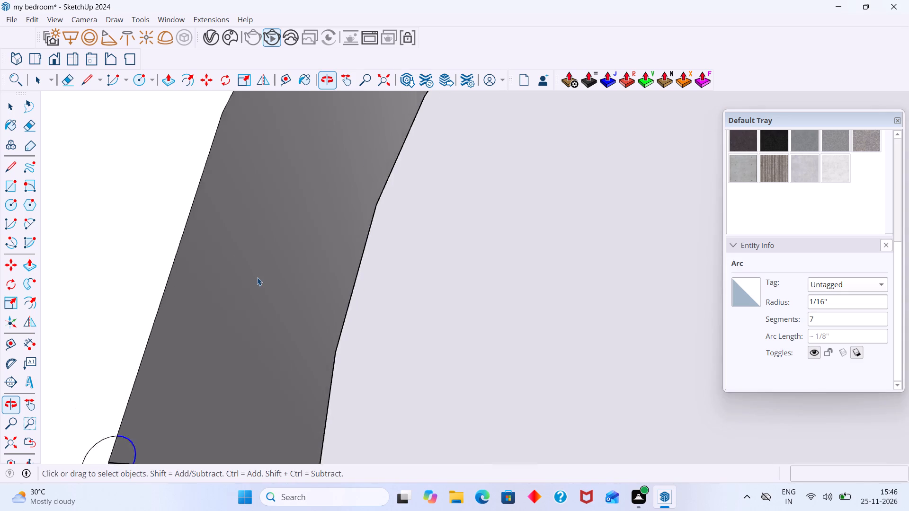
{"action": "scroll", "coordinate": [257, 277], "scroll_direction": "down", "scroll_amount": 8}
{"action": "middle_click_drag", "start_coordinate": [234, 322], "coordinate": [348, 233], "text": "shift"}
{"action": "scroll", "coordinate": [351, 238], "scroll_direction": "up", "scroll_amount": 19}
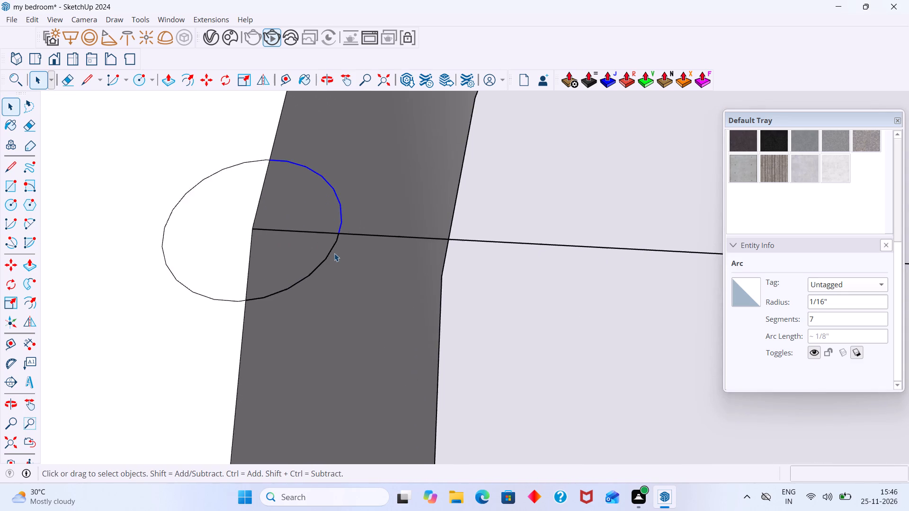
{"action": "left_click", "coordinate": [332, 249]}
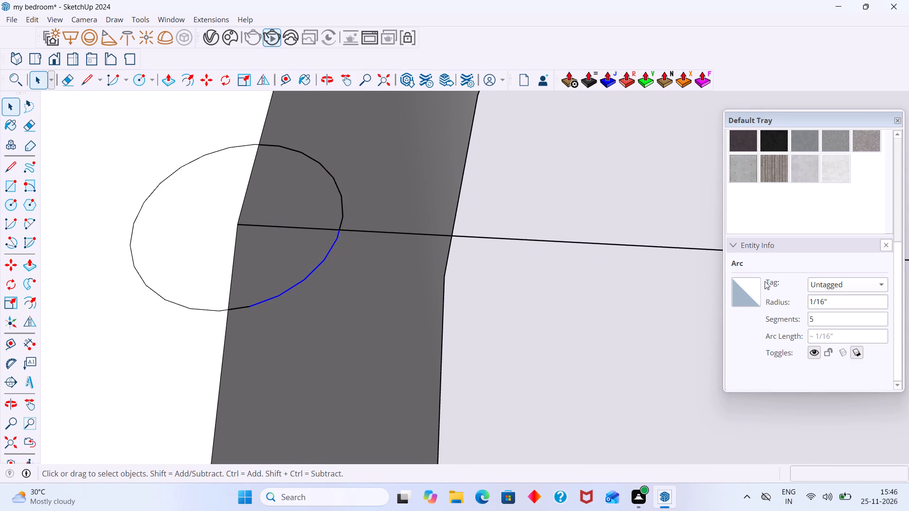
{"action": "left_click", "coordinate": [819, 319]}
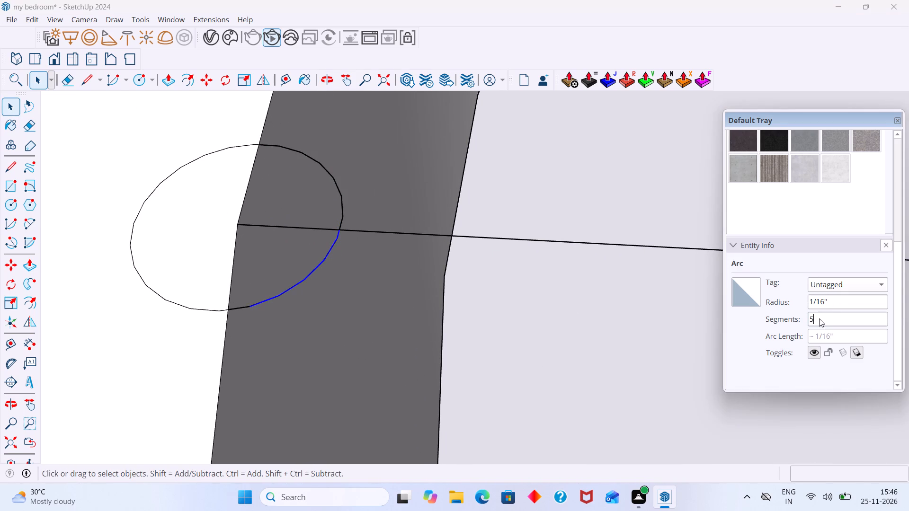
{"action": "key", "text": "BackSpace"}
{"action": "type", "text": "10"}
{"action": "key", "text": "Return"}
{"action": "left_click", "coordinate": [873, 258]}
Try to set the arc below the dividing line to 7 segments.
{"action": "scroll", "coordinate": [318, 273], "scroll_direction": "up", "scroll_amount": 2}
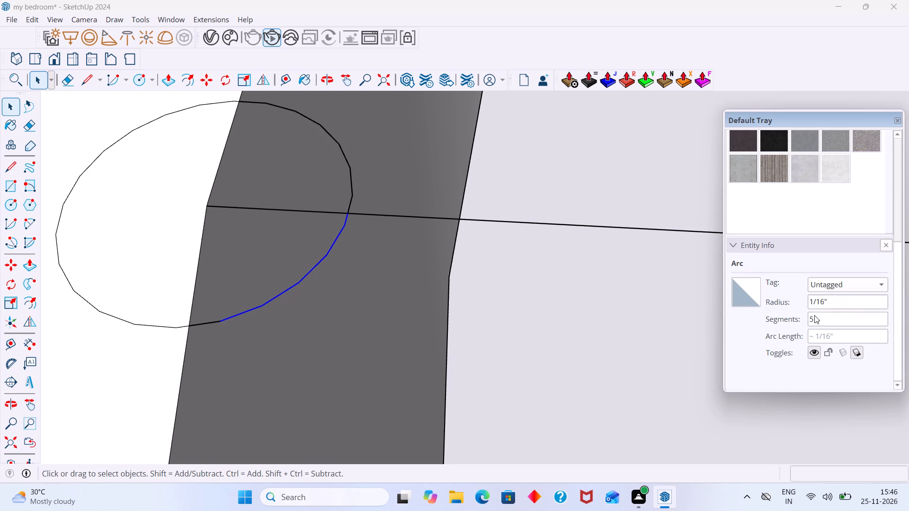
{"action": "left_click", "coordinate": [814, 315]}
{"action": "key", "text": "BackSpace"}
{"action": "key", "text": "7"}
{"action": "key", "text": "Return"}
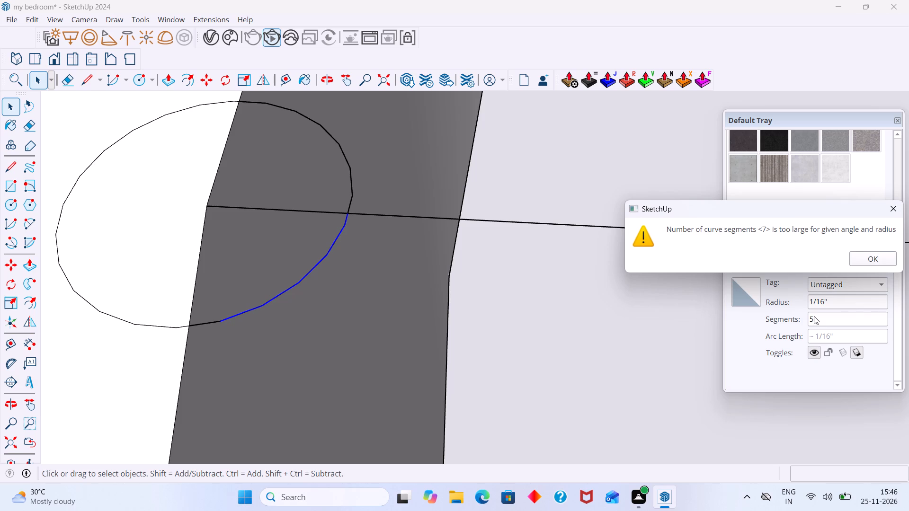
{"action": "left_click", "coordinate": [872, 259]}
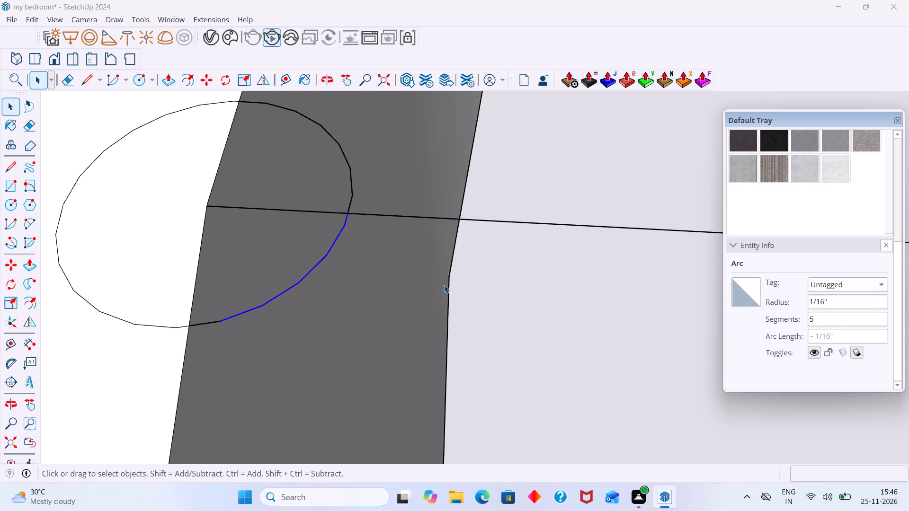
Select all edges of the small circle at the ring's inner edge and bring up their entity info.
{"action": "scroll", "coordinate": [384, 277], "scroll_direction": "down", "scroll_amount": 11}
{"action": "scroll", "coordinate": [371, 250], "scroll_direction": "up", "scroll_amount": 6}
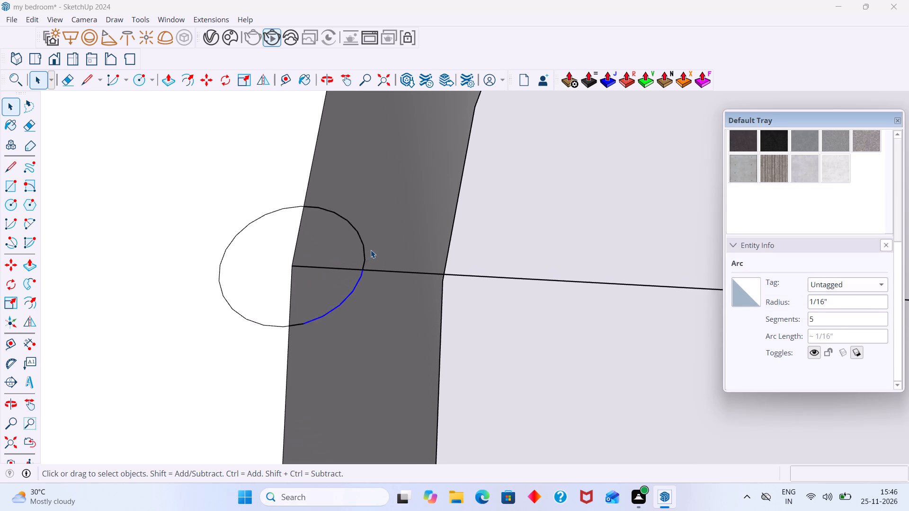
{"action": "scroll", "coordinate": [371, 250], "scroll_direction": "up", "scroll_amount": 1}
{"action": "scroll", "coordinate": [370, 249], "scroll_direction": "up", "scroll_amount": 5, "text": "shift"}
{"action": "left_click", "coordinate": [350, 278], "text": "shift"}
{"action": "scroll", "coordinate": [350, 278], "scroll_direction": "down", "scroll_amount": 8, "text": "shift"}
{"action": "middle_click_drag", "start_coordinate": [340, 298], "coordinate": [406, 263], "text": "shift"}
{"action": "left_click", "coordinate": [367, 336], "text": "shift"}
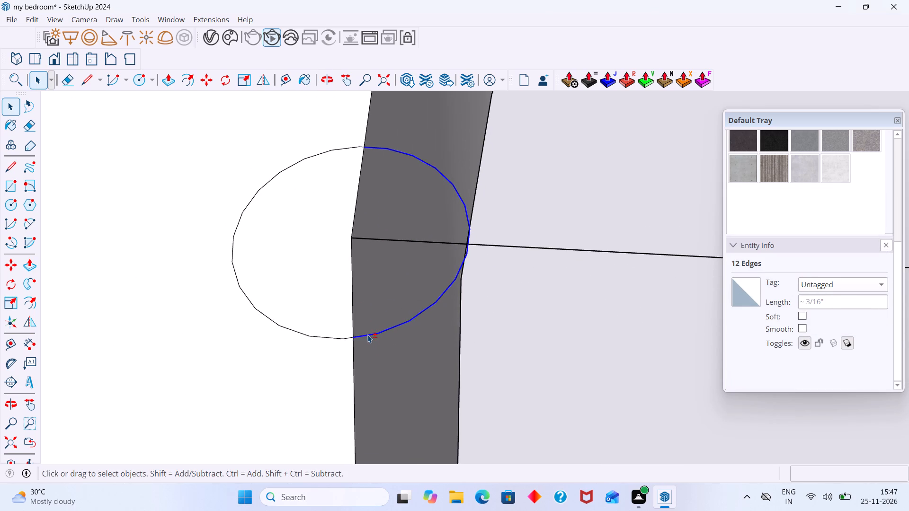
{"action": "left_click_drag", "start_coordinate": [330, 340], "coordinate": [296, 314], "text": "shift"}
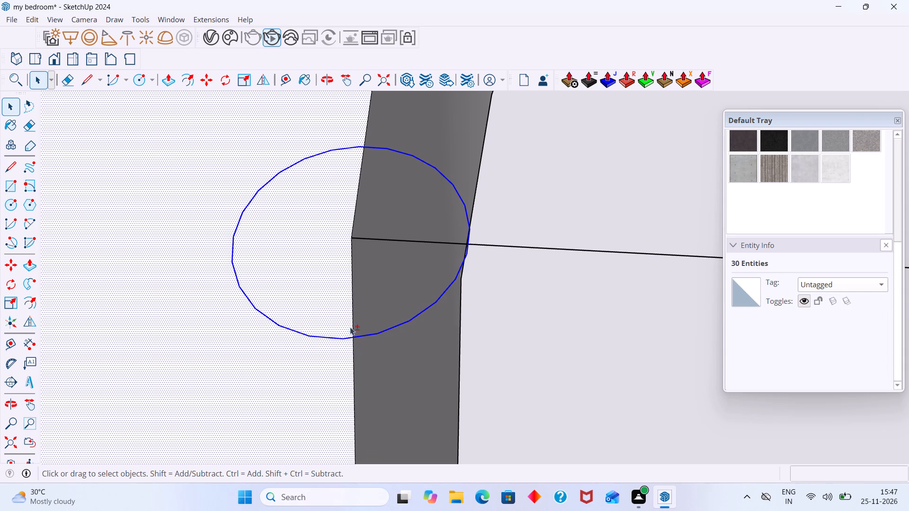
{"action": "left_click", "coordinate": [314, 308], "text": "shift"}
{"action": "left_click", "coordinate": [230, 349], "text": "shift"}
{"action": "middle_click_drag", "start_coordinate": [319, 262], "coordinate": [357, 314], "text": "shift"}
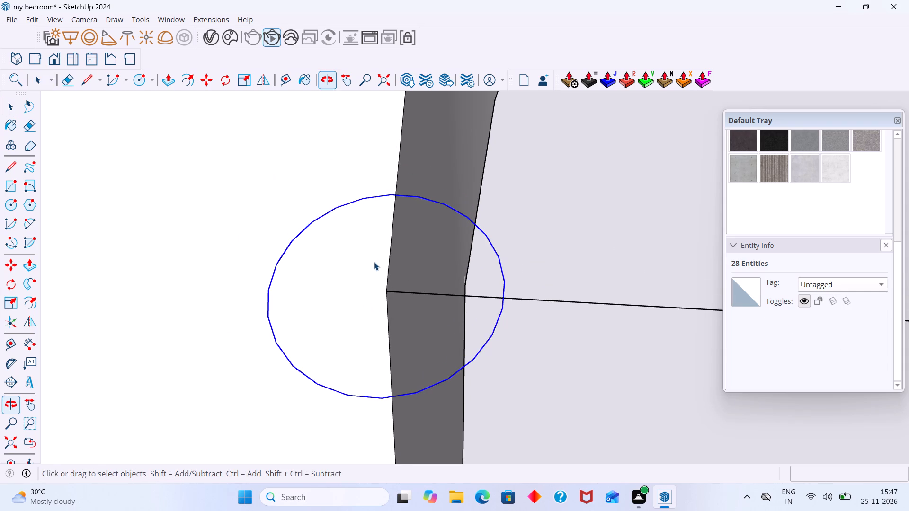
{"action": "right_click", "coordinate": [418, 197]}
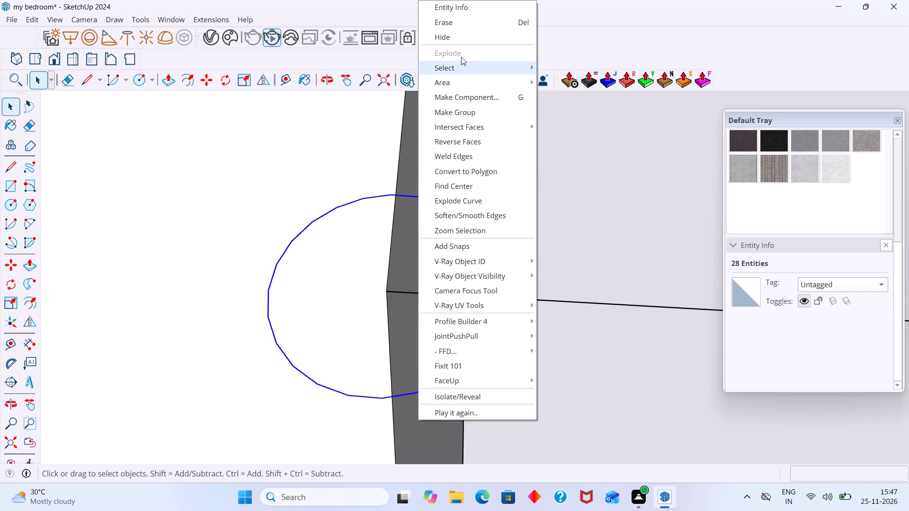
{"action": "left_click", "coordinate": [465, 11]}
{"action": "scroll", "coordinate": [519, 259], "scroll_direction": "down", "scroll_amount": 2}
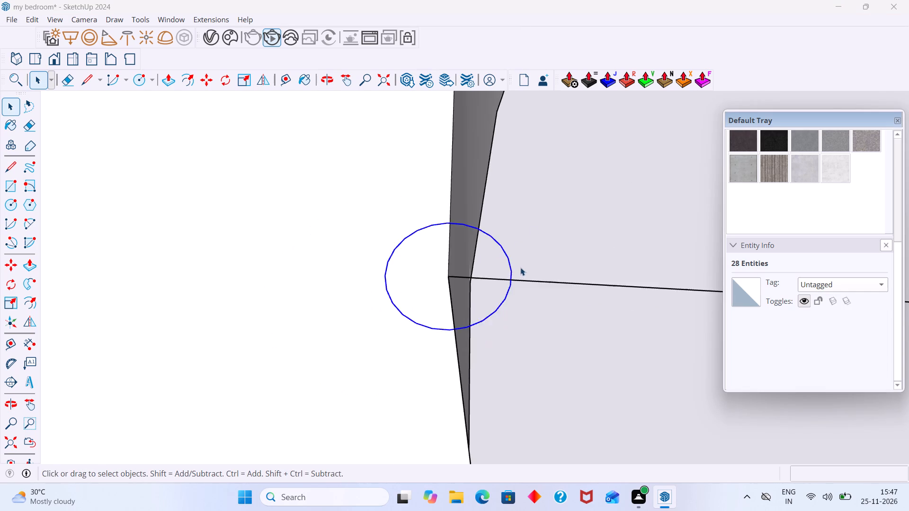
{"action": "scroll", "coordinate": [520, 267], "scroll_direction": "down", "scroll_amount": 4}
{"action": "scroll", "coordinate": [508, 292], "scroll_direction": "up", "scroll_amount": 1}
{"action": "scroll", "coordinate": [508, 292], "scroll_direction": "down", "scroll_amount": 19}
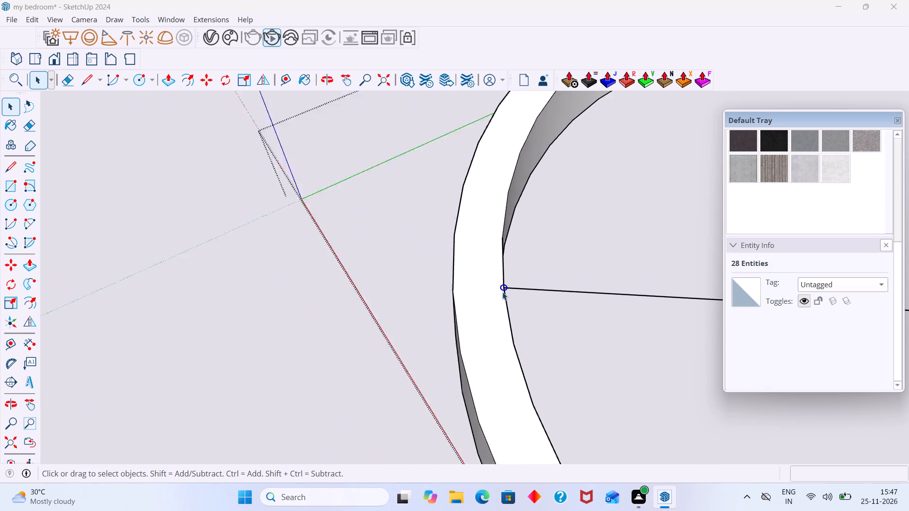
Undo the recent edits back to before the small circle was drawn at the end of the rod line.
{"action": "key", "text": "ctrl+z"}
{"action": "key", "text": "ctrl+z"}
{"action": "key", "text": "ctrl+z"}
{"action": "key", "text": "ctrl+z"}
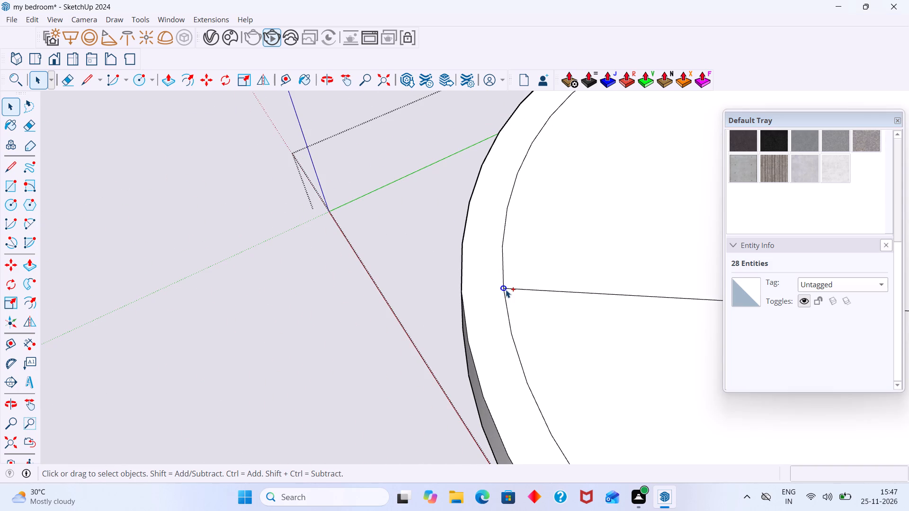
{"action": "key", "text": "ctrl+z"}
{"action": "key", "text": "ctrl+z"}
{"action": "key", "text": "ctrl+z"}
{"action": "scroll", "coordinate": [508, 294], "scroll_direction": "up", "scroll_amount": 5}
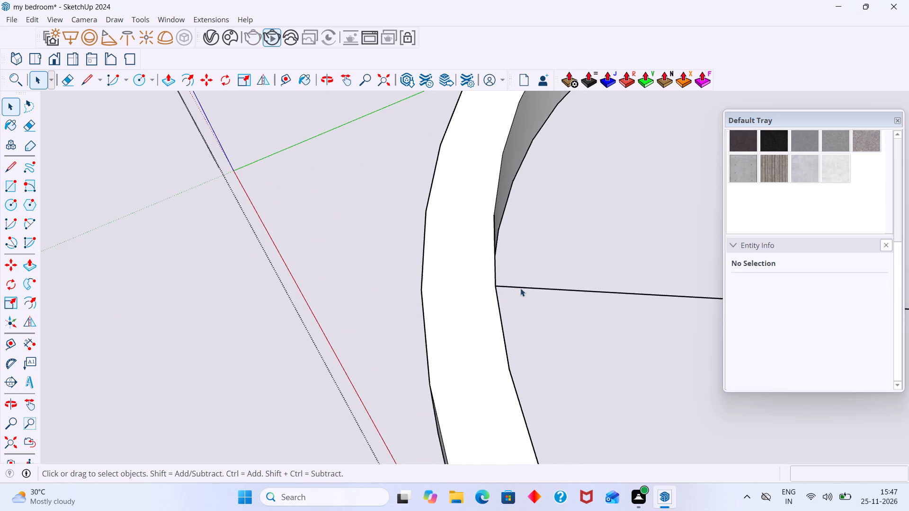
{"action": "left_click", "coordinate": [519, 283]}
Draw a circle of about 1/8" radius in the empty space outside the ring, near the red axis.
{"action": "scroll", "coordinate": [482, 305], "scroll_direction": "down", "scroll_amount": 9}
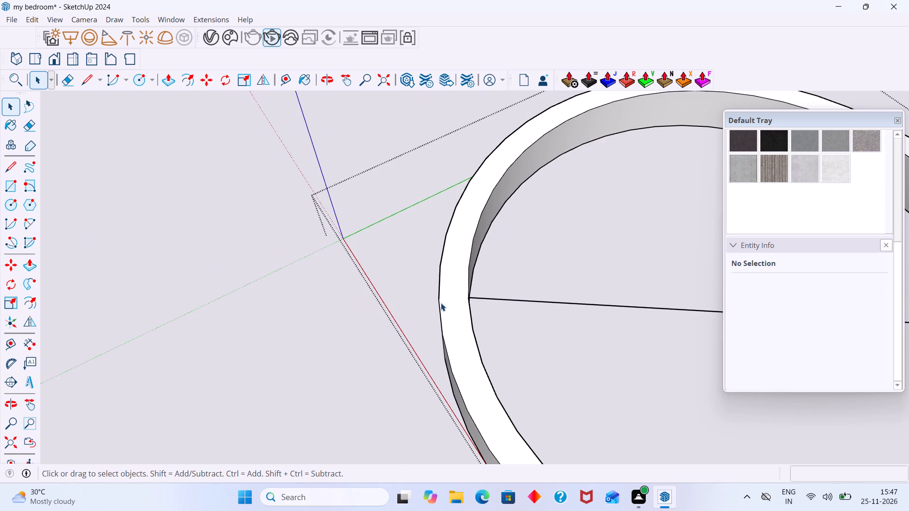
{"action": "key", "text": "c"}
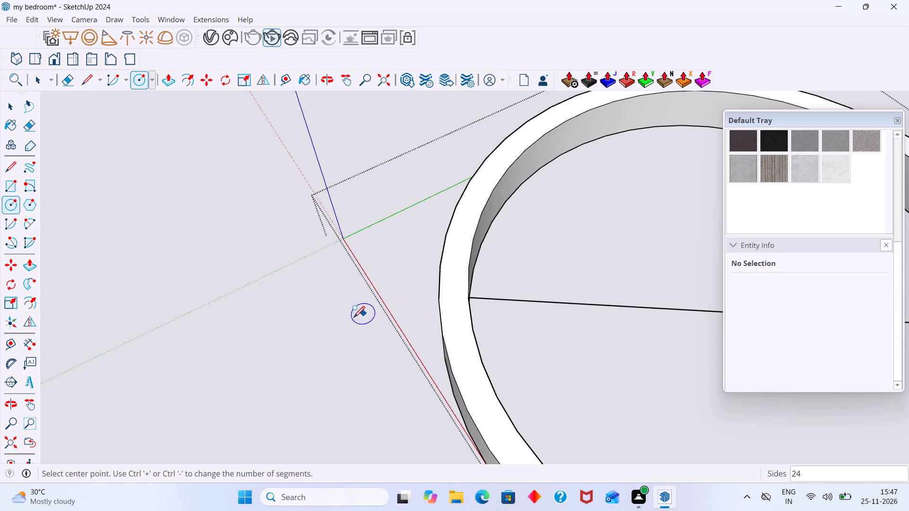
{"action": "left_click", "coordinate": [338, 321]}
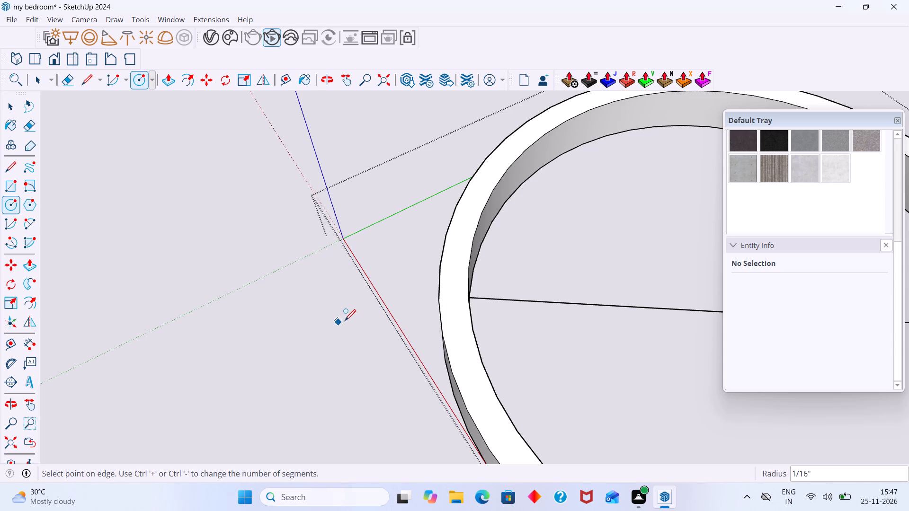
{"action": "scroll", "coordinate": [344, 320], "scroll_direction": "up", "scroll_amount": 12}
{"action": "left_click", "coordinate": [339, 322]}
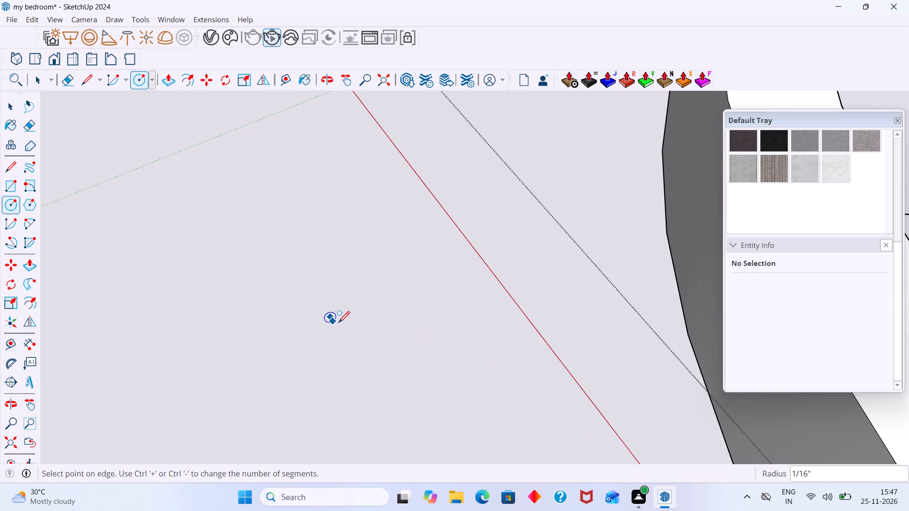
{"action": "left_click", "coordinate": [338, 323]}
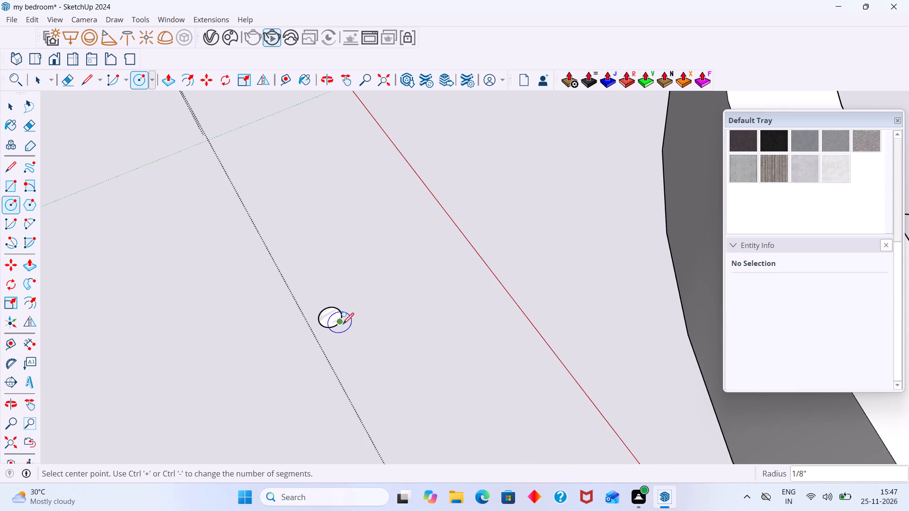
{"action": "key", "text": "space"}
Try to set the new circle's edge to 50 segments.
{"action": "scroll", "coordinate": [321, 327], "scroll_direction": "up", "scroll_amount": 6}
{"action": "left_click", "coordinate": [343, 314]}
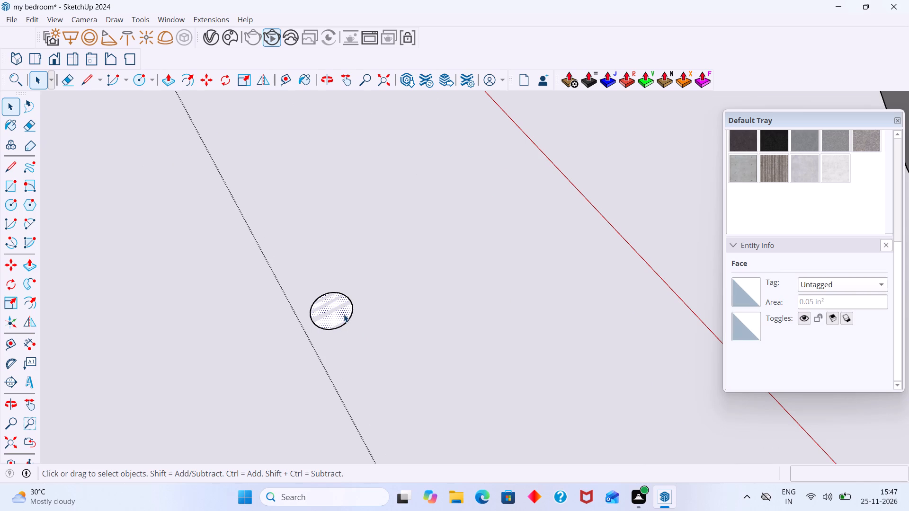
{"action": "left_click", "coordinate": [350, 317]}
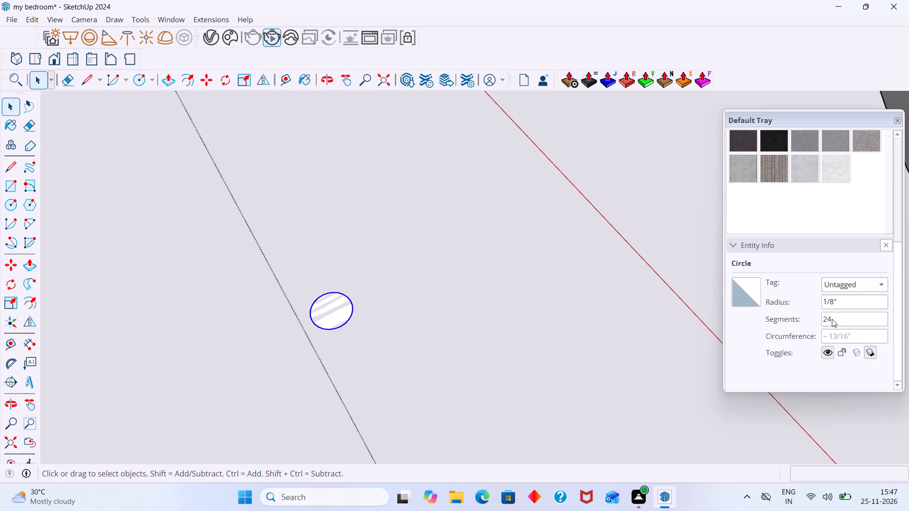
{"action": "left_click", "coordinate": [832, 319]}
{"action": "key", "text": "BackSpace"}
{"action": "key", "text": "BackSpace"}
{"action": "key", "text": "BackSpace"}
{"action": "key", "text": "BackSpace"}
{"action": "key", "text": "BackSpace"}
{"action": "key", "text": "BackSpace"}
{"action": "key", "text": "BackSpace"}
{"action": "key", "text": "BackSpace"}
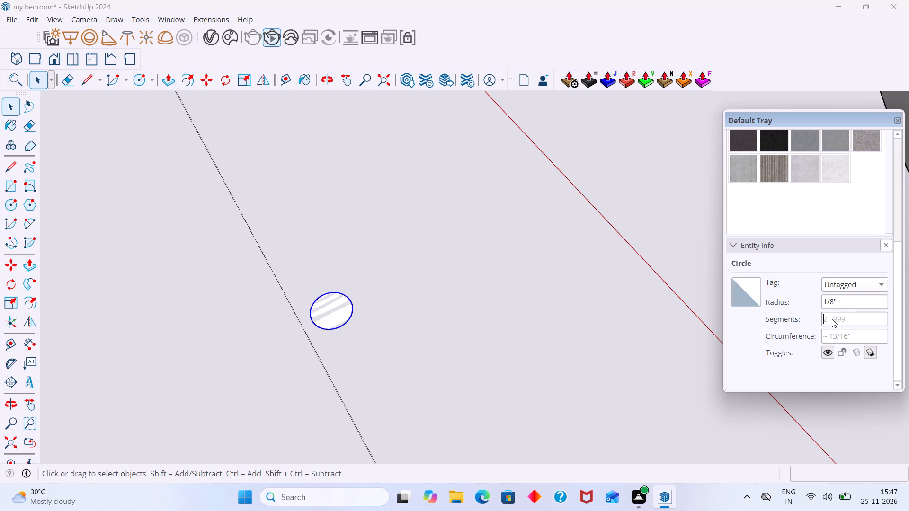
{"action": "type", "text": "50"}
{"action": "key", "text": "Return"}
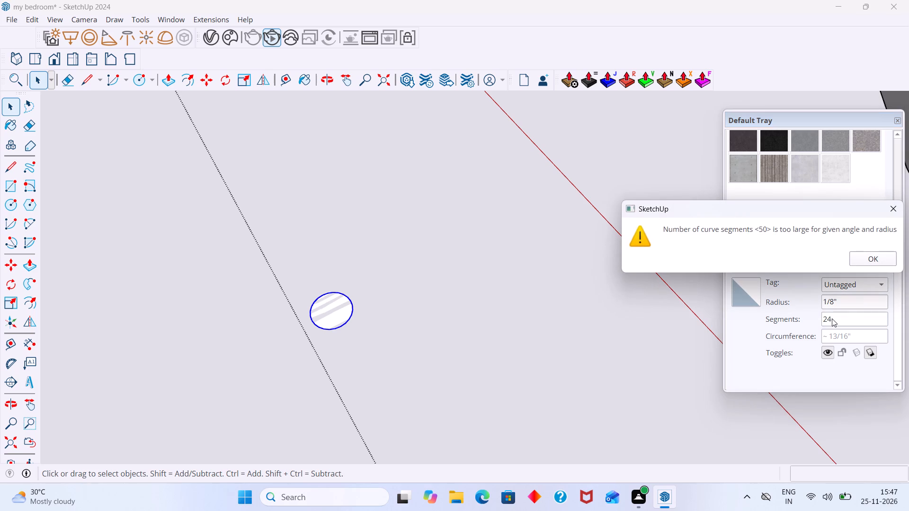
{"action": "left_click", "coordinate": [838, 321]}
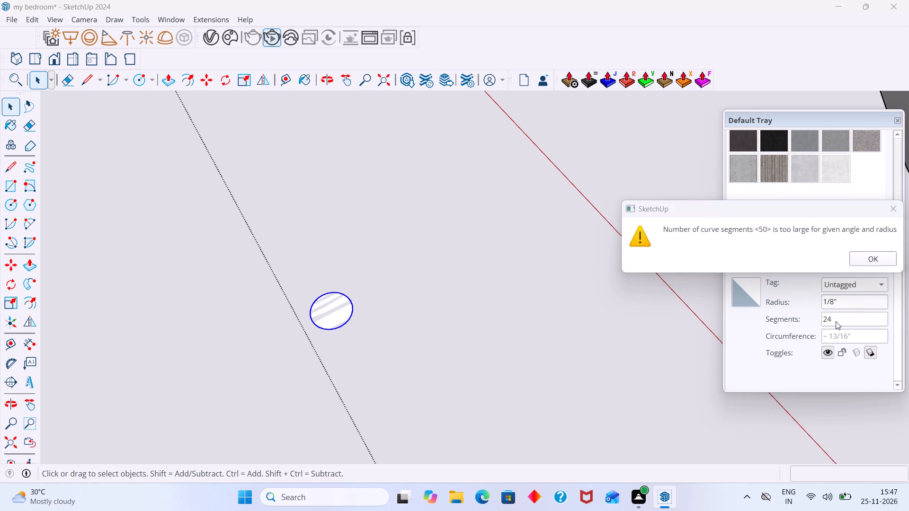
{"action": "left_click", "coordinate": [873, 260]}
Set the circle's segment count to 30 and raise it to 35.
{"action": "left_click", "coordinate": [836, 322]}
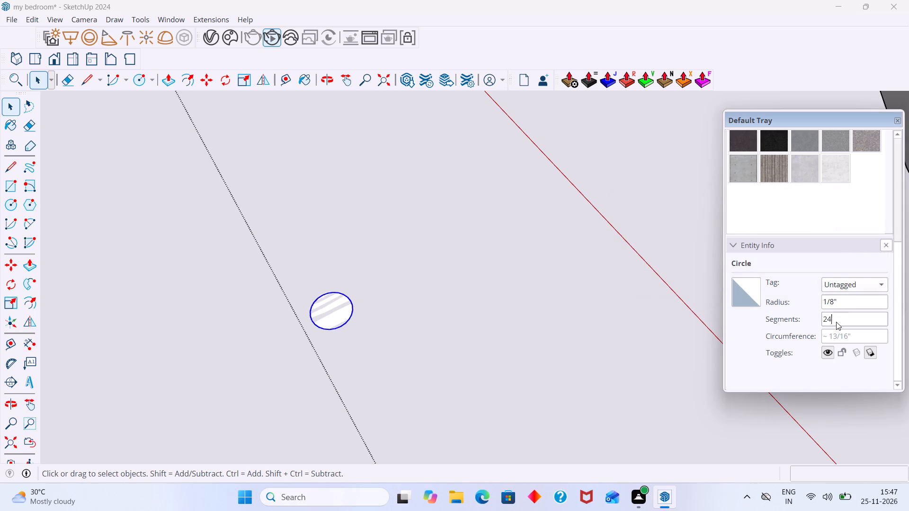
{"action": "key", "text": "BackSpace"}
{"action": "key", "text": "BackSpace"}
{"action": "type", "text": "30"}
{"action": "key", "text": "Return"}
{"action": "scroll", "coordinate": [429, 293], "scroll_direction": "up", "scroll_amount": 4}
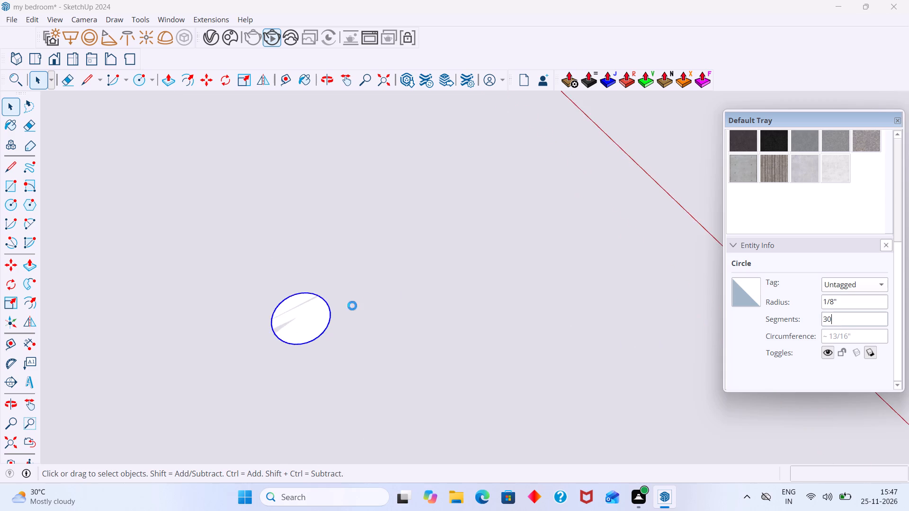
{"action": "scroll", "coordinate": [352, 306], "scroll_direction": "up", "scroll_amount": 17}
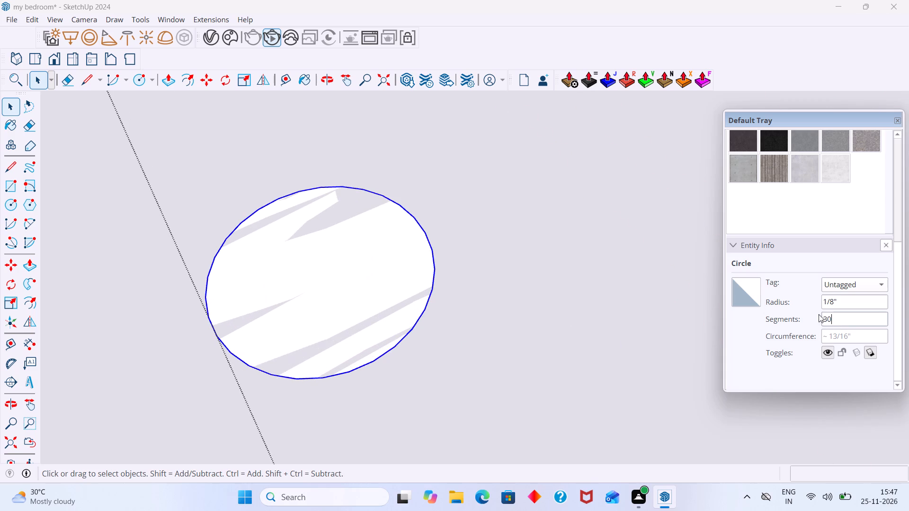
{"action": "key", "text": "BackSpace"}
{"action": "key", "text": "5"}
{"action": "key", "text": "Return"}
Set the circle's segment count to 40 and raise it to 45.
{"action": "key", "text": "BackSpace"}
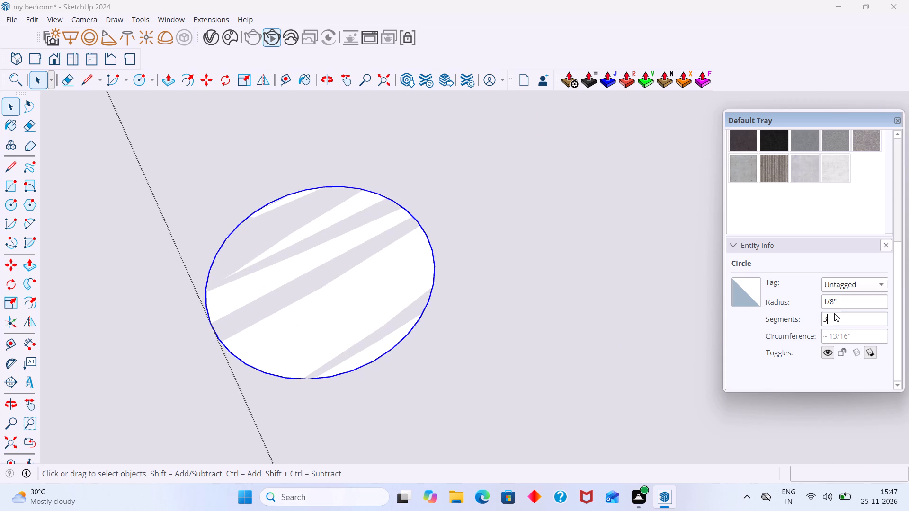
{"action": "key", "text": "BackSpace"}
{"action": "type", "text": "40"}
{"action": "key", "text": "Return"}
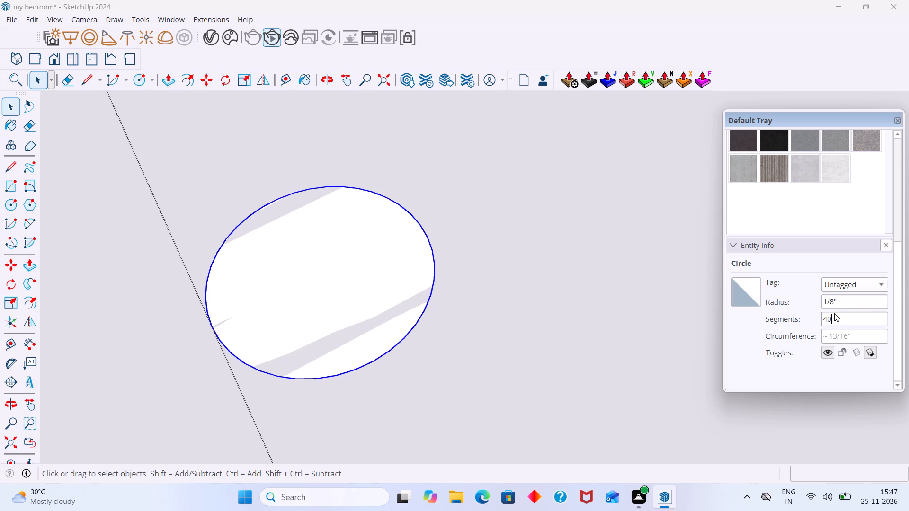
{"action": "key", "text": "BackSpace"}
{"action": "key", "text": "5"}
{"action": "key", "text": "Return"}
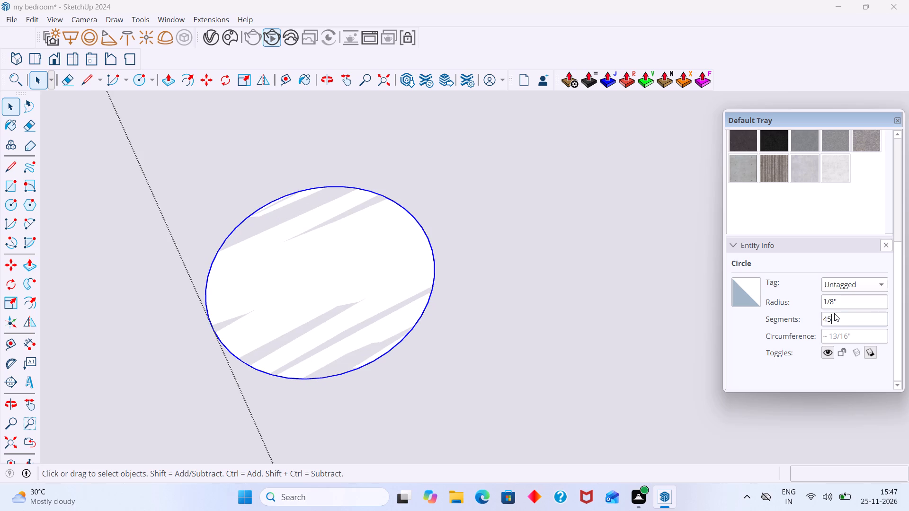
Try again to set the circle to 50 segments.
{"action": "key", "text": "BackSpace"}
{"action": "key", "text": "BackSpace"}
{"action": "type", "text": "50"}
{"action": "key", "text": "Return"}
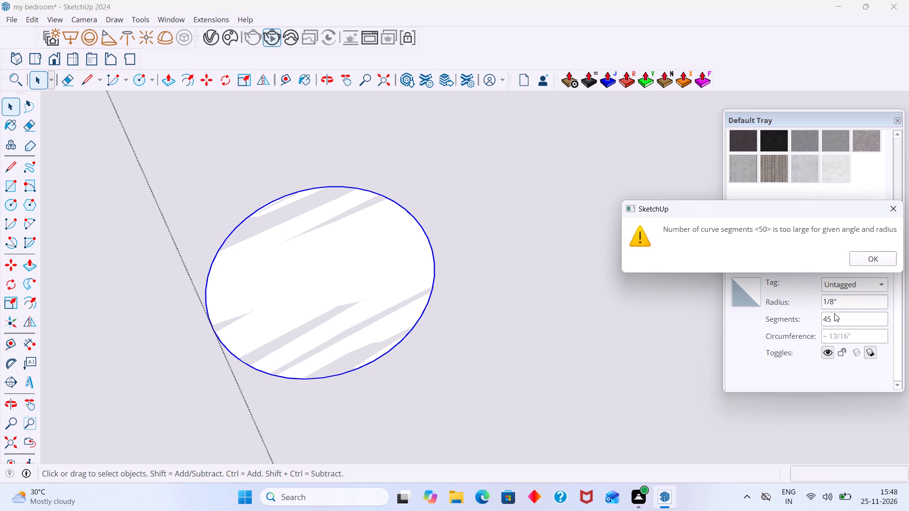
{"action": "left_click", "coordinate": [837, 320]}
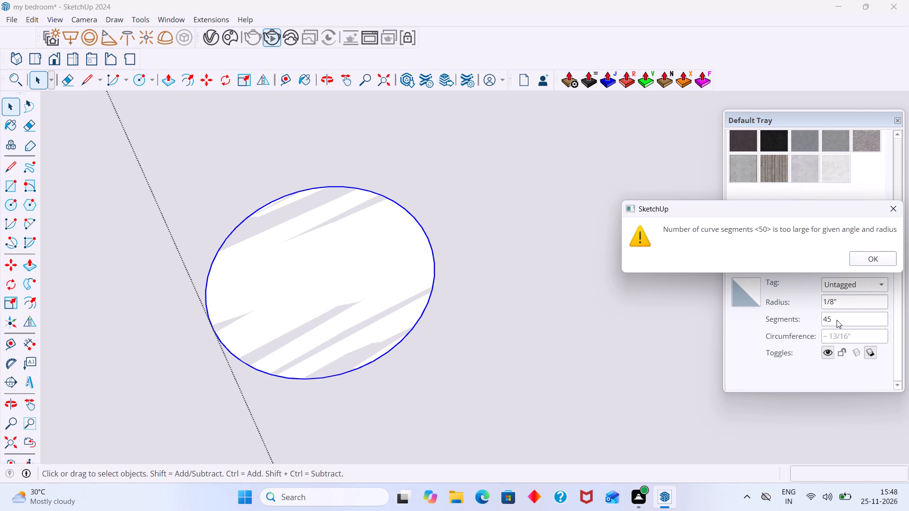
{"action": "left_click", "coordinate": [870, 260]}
Set the circle's segment count to 49.
{"action": "left_click", "coordinate": [839, 319]}
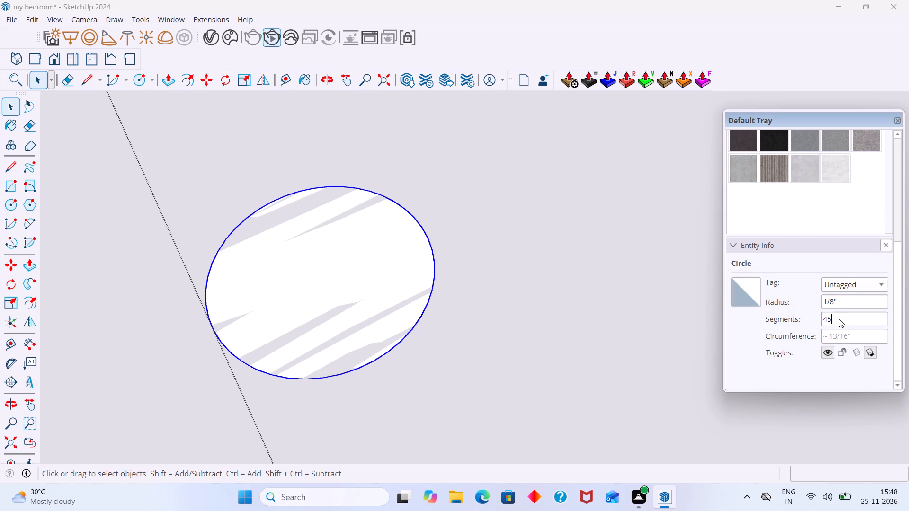
{"action": "key", "text": "BackSpace"}
{"action": "key", "text": "9"}
{"action": "key", "text": "Return"}
{"action": "key", "text": "space"}
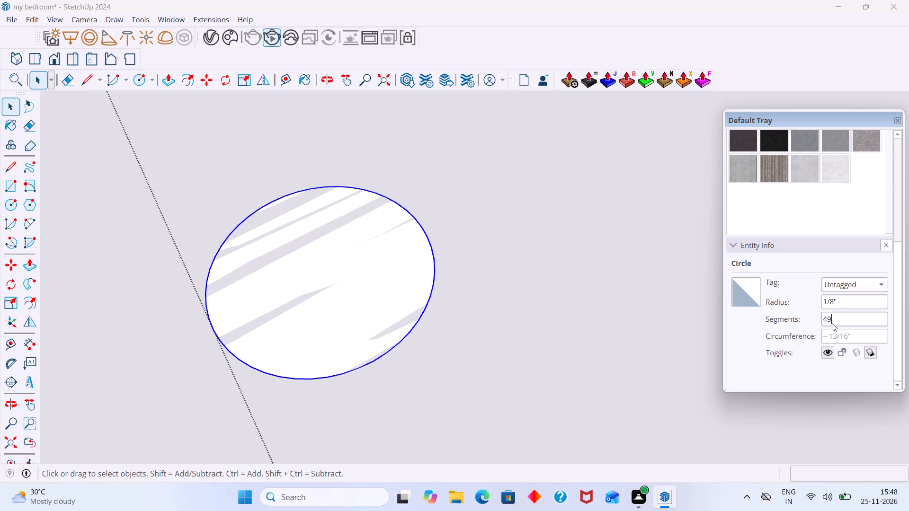
{"action": "left_click", "coordinate": [602, 354]}
Delete the face inside the small circle, keeping only its edge.
{"action": "scroll", "coordinate": [373, 301], "scroll_direction": "up", "scroll_amount": 3}
{"action": "left_click", "coordinate": [373, 301]}
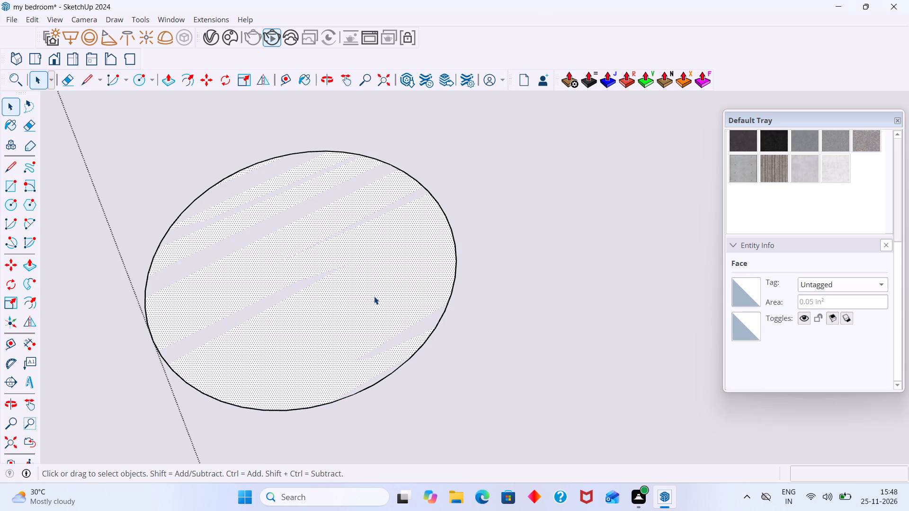
{"action": "key", "text": "Delete"}
{"action": "scroll", "coordinate": [374, 297], "scroll_direction": "down", "scroll_amount": 14}
{"action": "scroll", "coordinate": [384, 308], "scroll_direction": "up", "scroll_amount": 6}
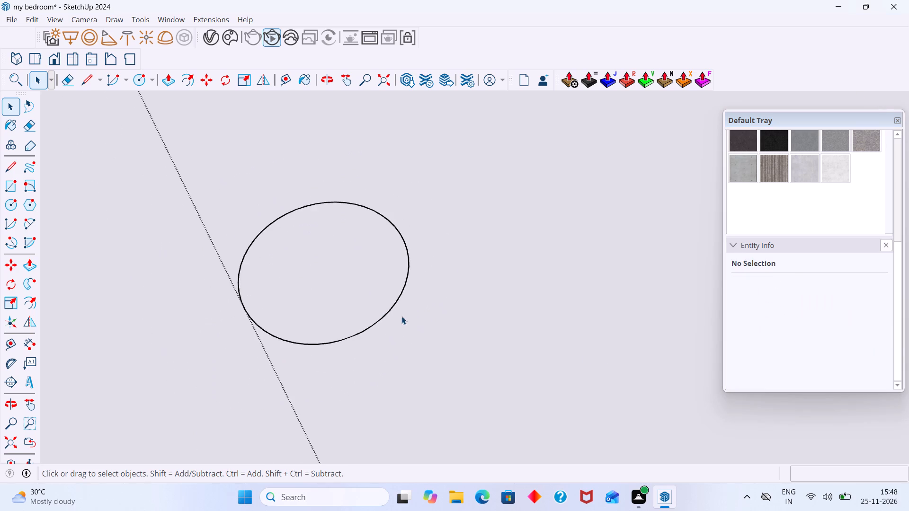
Undo the deletion of the face inside the small circle.
{"action": "left_click", "coordinate": [388, 312]}
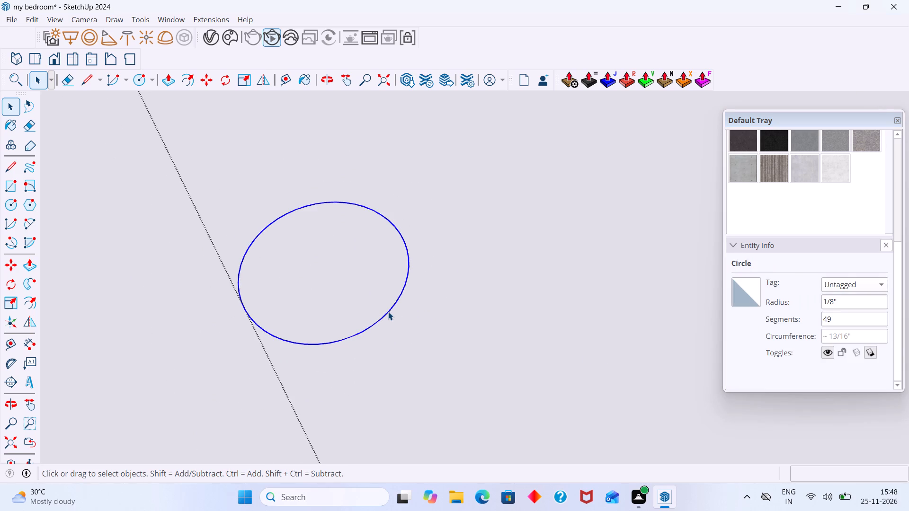
{"action": "key", "text": "ctrl+z"}
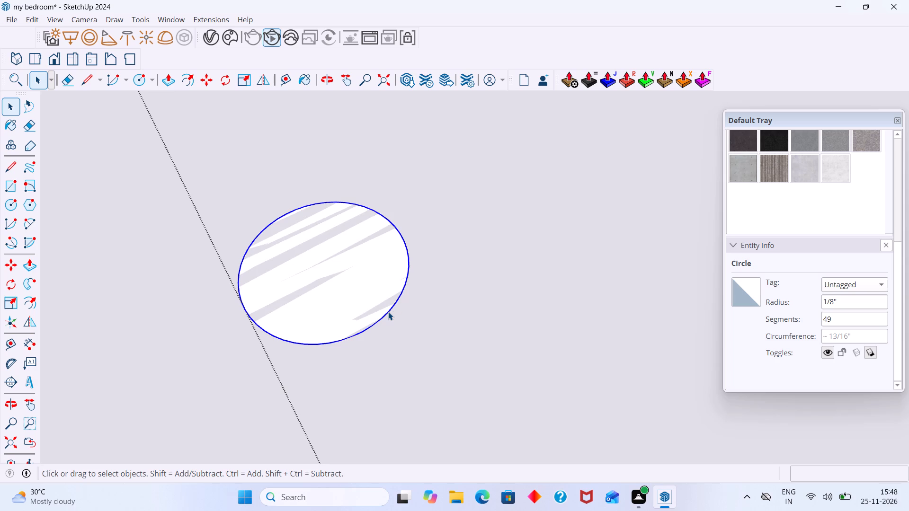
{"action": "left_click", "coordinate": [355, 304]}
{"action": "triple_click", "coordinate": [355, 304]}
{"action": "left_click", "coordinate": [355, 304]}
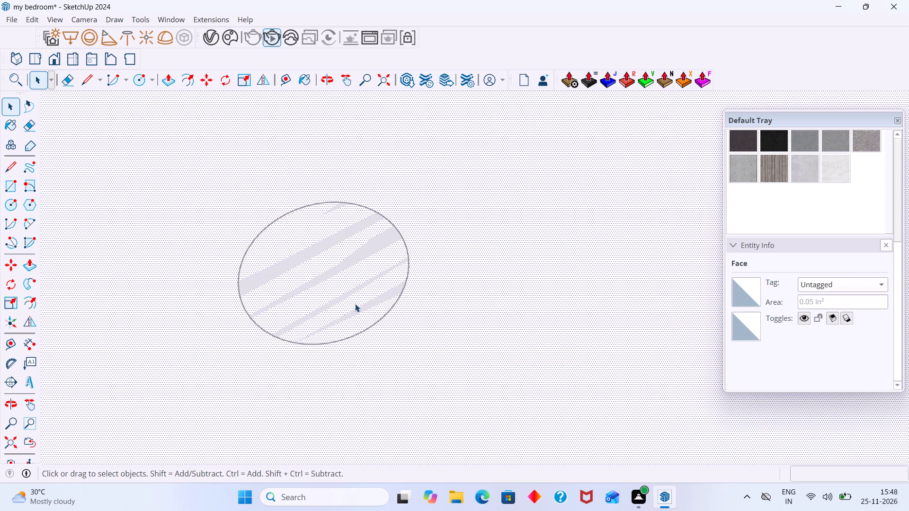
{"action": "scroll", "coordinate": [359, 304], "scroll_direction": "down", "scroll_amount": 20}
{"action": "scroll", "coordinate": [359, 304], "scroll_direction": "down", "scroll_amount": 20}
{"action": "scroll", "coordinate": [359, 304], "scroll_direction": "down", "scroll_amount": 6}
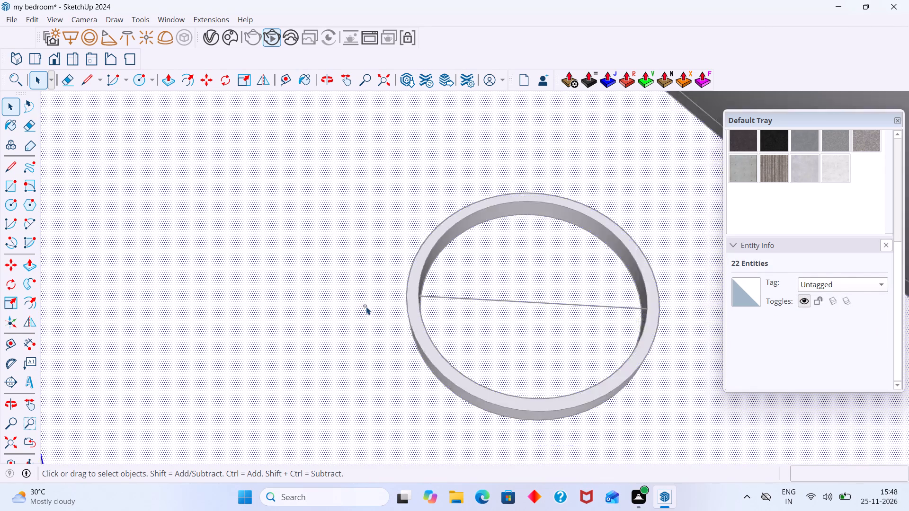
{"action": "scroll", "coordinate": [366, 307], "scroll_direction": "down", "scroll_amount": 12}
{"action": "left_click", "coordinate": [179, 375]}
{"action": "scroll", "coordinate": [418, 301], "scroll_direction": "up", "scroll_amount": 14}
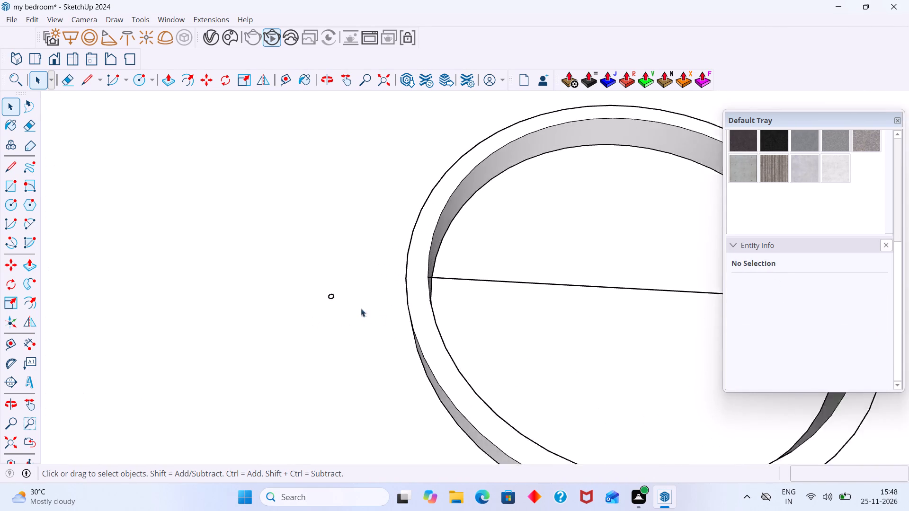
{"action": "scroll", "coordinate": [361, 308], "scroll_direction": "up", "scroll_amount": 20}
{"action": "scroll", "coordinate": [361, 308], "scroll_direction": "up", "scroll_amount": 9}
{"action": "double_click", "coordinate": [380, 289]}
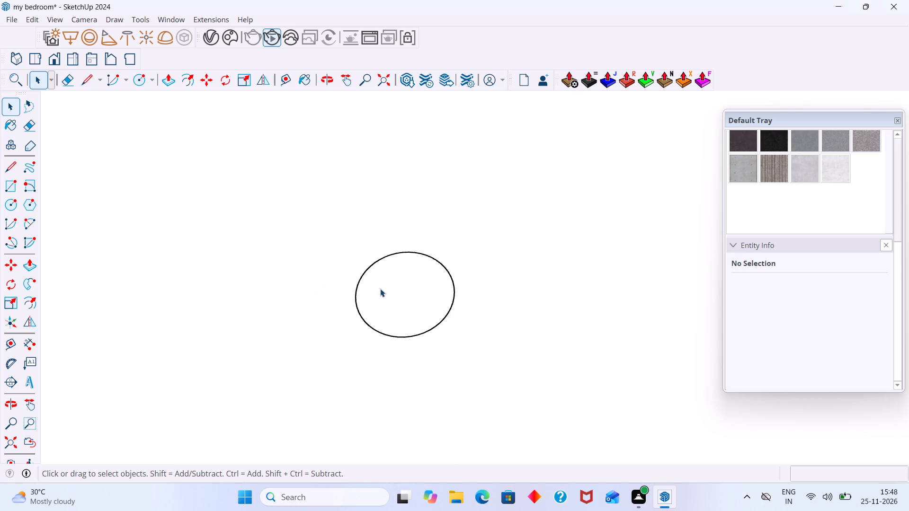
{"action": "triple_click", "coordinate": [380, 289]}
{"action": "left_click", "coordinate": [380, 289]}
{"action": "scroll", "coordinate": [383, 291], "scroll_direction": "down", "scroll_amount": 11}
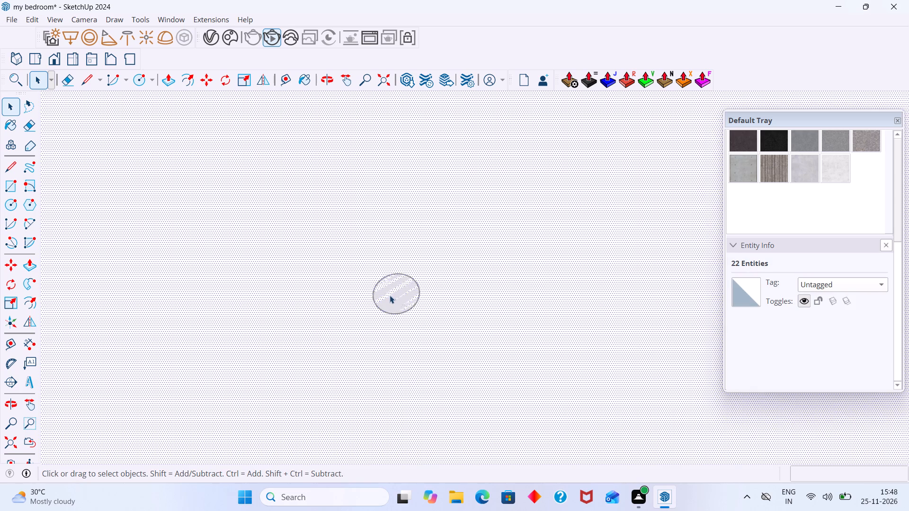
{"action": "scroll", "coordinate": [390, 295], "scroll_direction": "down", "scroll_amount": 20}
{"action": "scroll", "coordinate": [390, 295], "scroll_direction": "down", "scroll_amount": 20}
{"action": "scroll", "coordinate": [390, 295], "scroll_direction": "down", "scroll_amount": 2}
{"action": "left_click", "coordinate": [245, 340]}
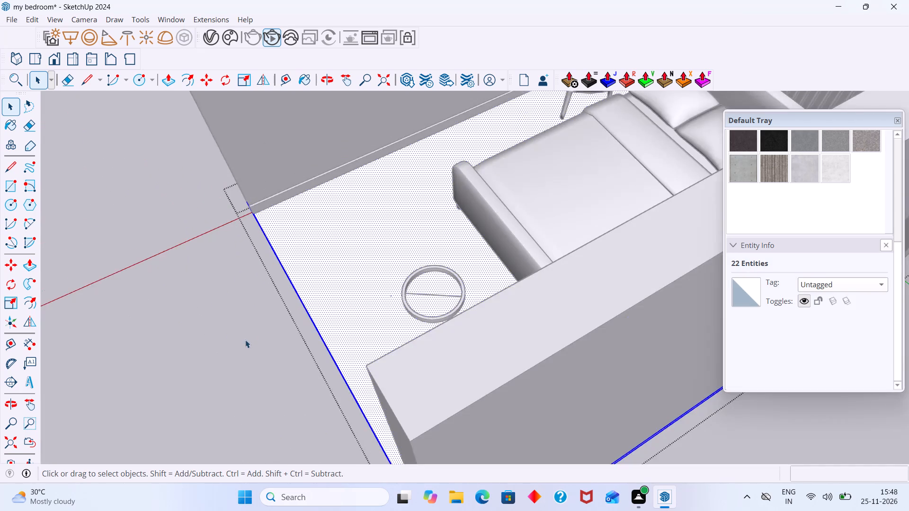
Move the small circle with its face about 5 1/8" onto the ring's top rim, beside the end of the line across it.
{"action": "scroll", "coordinate": [481, 282], "scroll_direction": "up", "scroll_amount": 20}
{"action": "scroll", "coordinate": [481, 282], "scroll_direction": "up", "scroll_amount": 18}
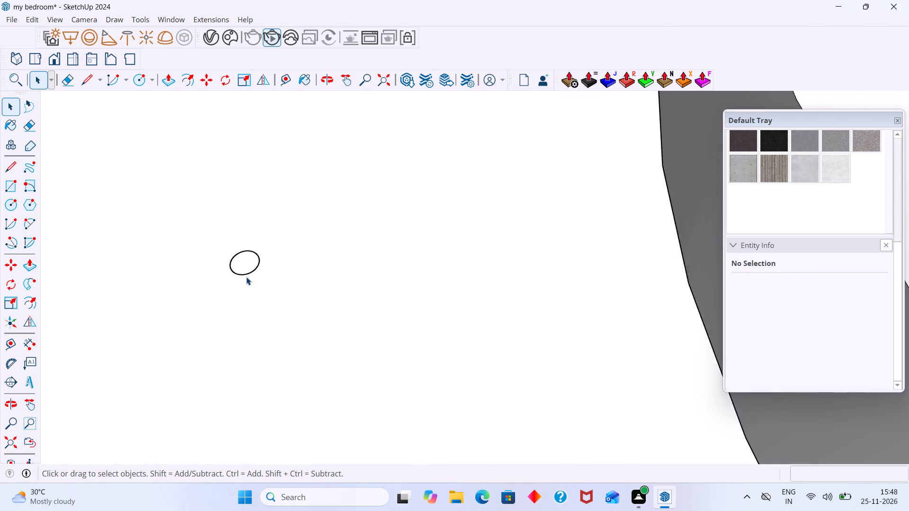
{"action": "scroll", "coordinate": [246, 277], "scroll_direction": "up", "scroll_amount": 3}
{"action": "left_click", "coordinate": [243, 269]}
{"action": "double_click", "coordinate": [246, 264]}
{"action": "left_click", "coordinate": [246, 264]}
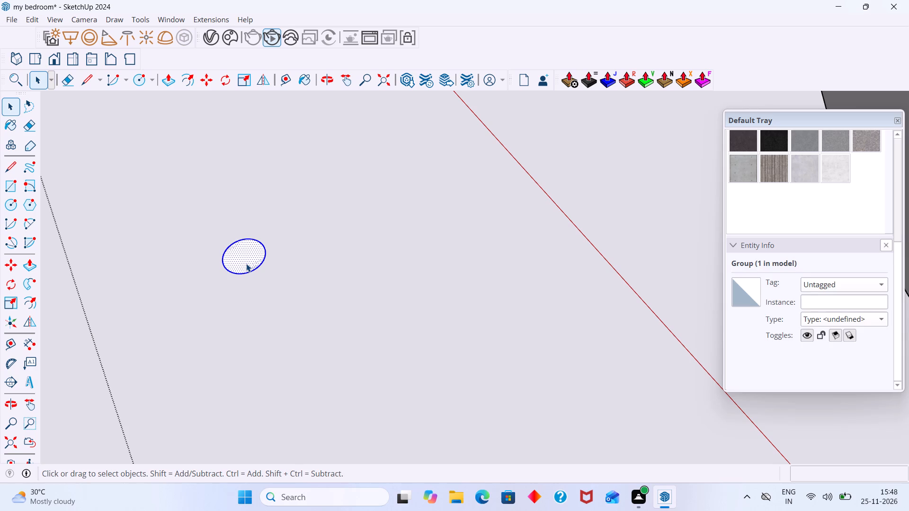
{"action": "key", "text": "m"}
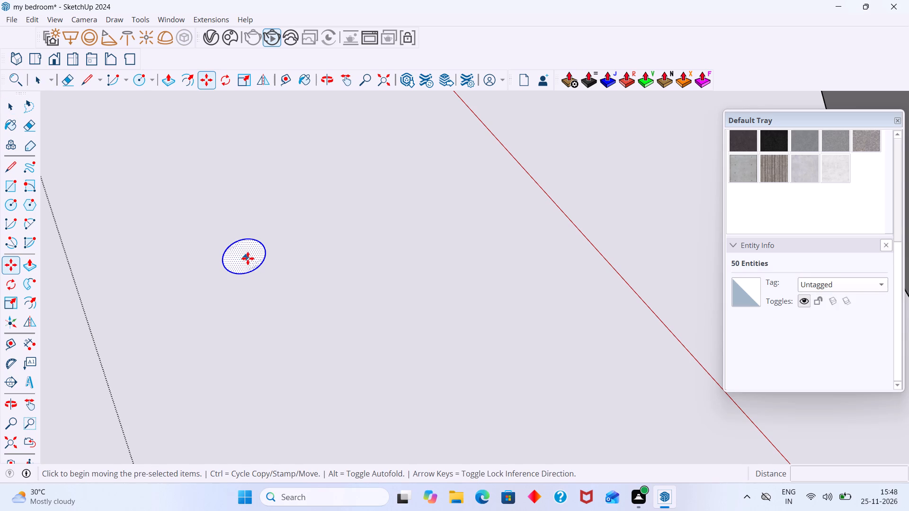
{"action": "scroll", "coordinate": [244, 260], "scroll_direction": "up", "scroll_amount": 8}
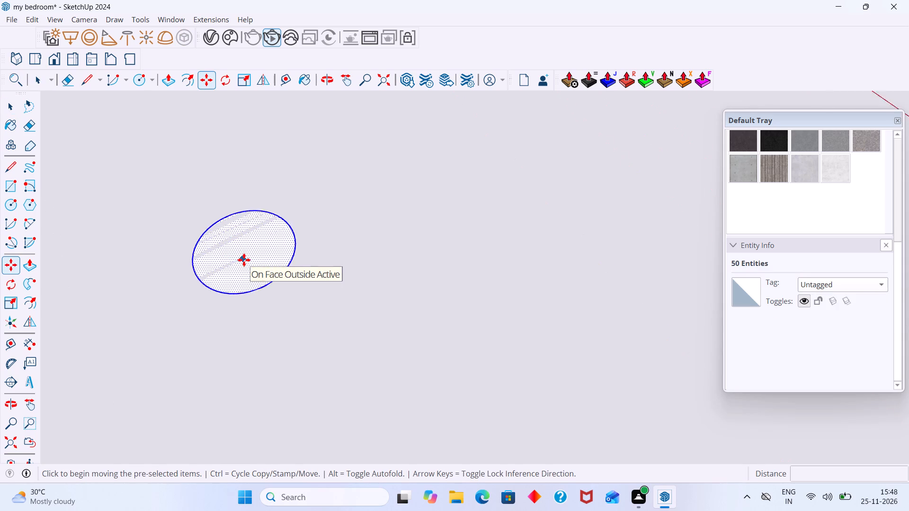
{"action": "scroll", "coordinate": [244, 260], "scroll_direction": "up", "scroll_amount": 5}
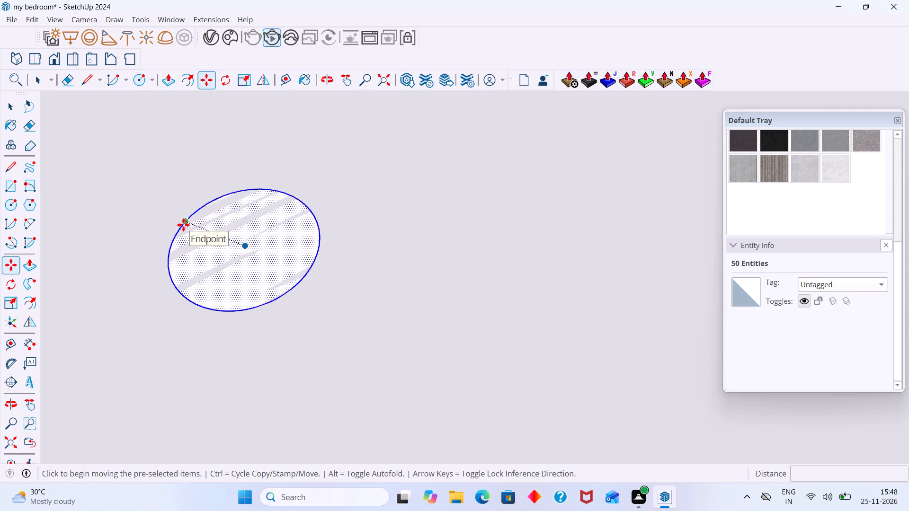
{"action": "left_click", "coordinate": [244, 244]}
{"action": "scroll", "coordinate": [441, 283], "scroll_direction": "down", "scroll_amount": 14}
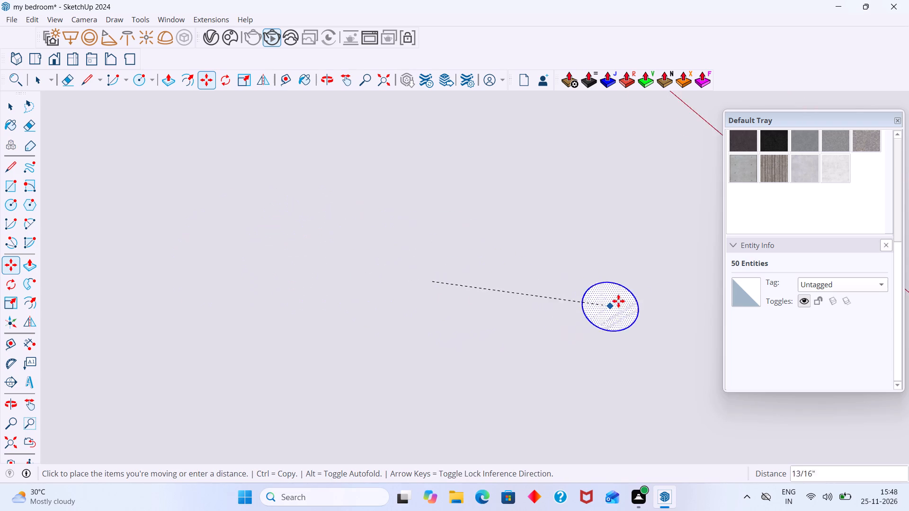
{"action": "scroll", "coordinate": [618, 301], "scroll_direction": "down", "scroll_amount": 12}
{"action": "middle_click_drag", "start_coordinate": [569, 279], "coordinate": [124, 255], "text": "shift"}
{"action": "scroll", "coordinate": [174, 258], "scroll_direction": "down", "scroll_amount": 4}
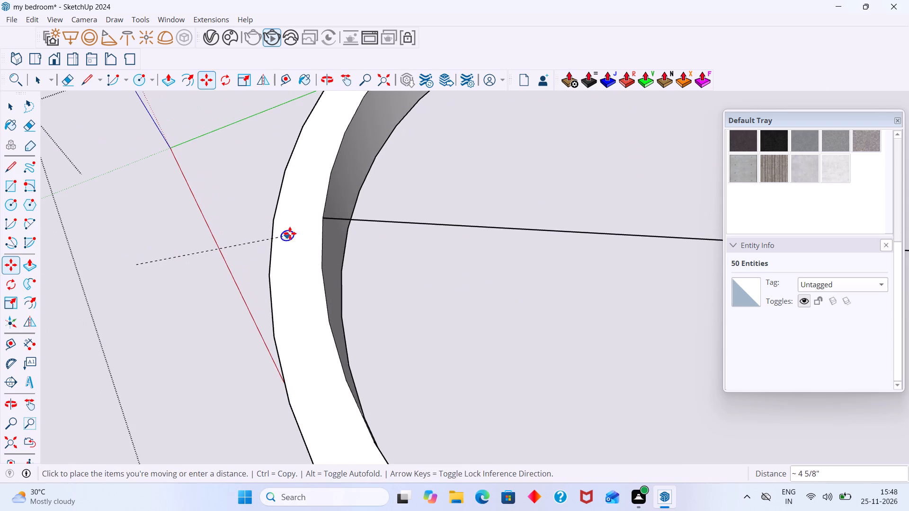
{"action": "scroll", "coordinate": [320, 213], "scroll_direction": "up", "scroll_amount": 13}
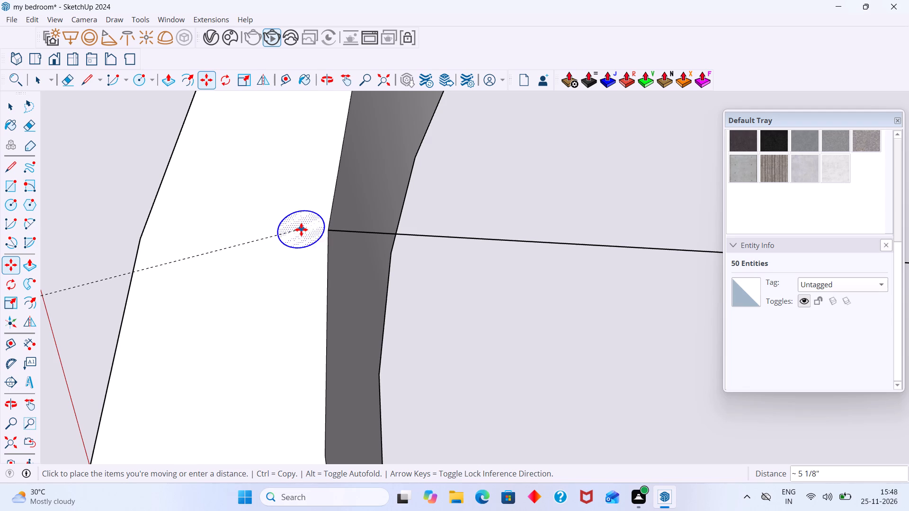
{"action": "left_click", "coordinate": [301, 229]}
Make the moved small circle its own group.
{"action": "key", "text": "space"}
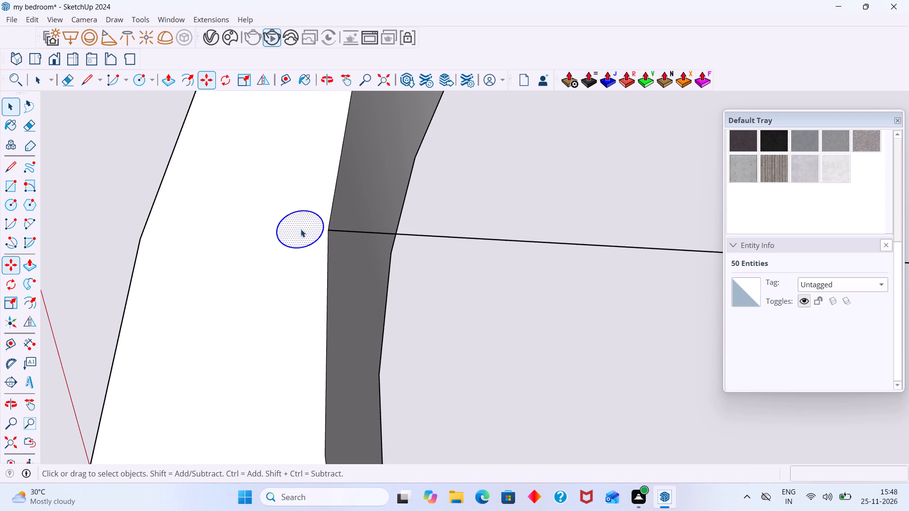
{"action": "right_click", "coordinate": [301, 229]}
{"action": "left_click", "coordinate": [337, 113]}
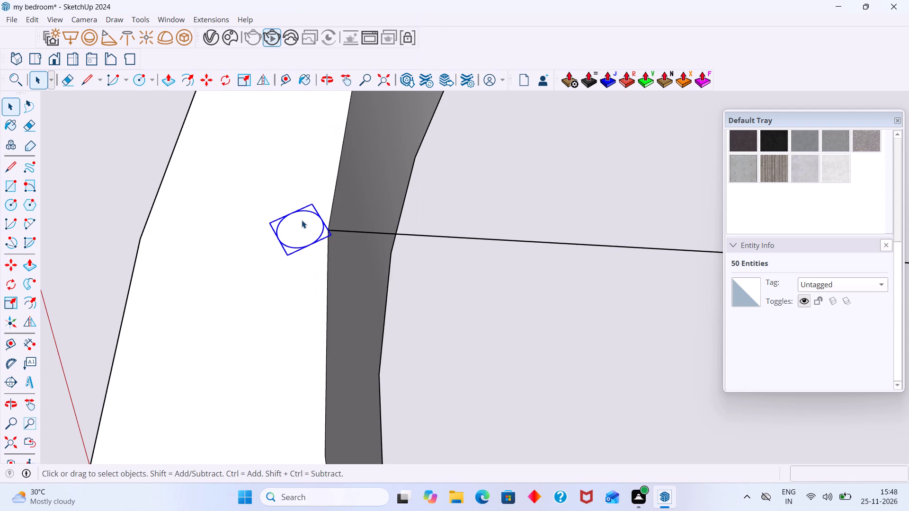
Extrude the small circle's face upward about 10 3/16" into a thin rod, and leave the group editing.
{"action": "scroll", "coordinate": [300, 227], "scroll_direction": "up", "scroll_amount": 4}
{"action": "double_click", "coordinate": [297, 229]}
{"action": "left_click", "coordinate": [300, 232]}
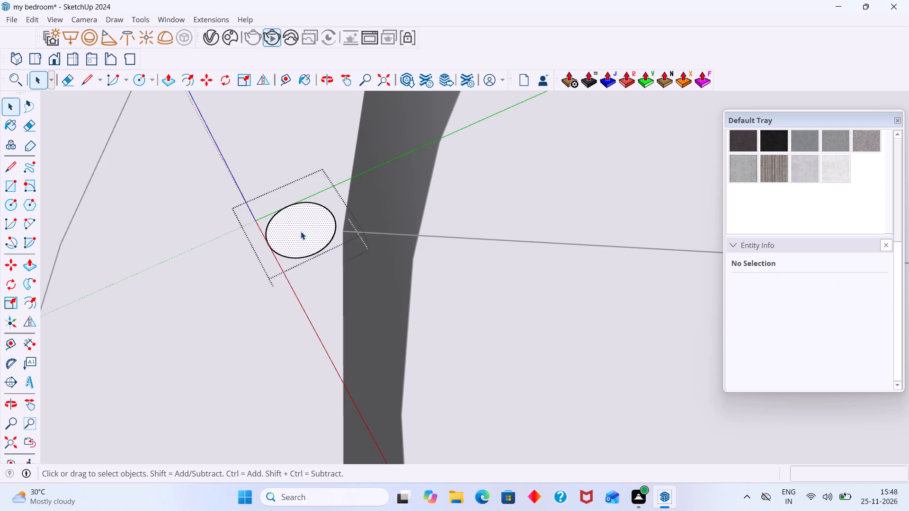
{"action": "key", "text": "p"}
{"action": "left_click", "coordinate": [301, 231]}
{"action": "scroll", "coordinate": [284, 169], "scroll_direction": "down", "scroll_amount": 20}
{"action": "scroll", "coordinate": [284, 169], "scroll_direction": "down", "scroll_amount": 4}
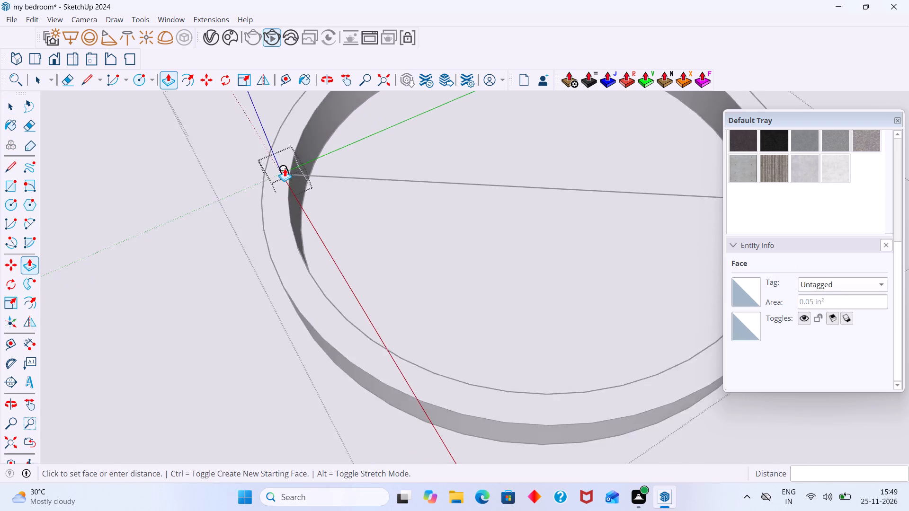
{"action": "scroll", "coordinate": [285, 168], "scroll_direction": "down", "scroll_amount": 16}
{"action": "middle_click_drag", "start_coordinate": [285, 168], "coordinate": [323, 278]}
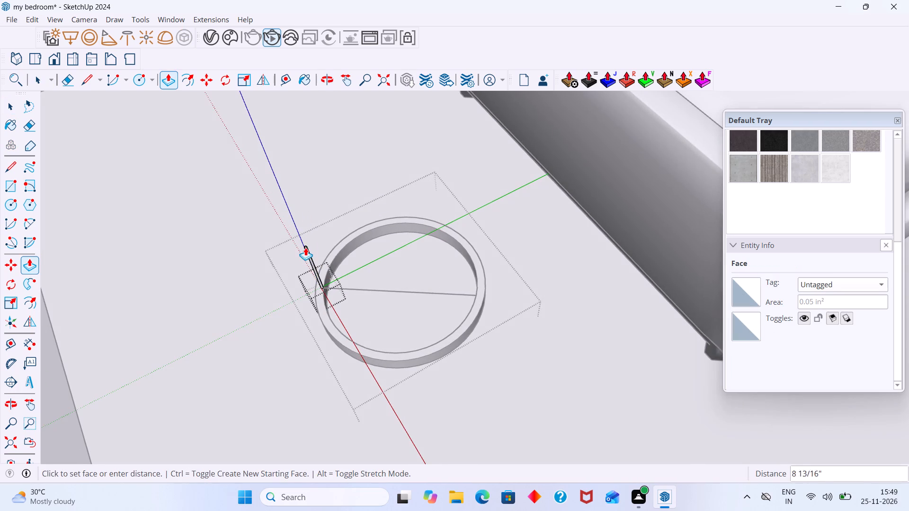
{"action": "scroll", "coordinate": [305, 247], "scroll_direction": "up", "scroll_amount": 8}
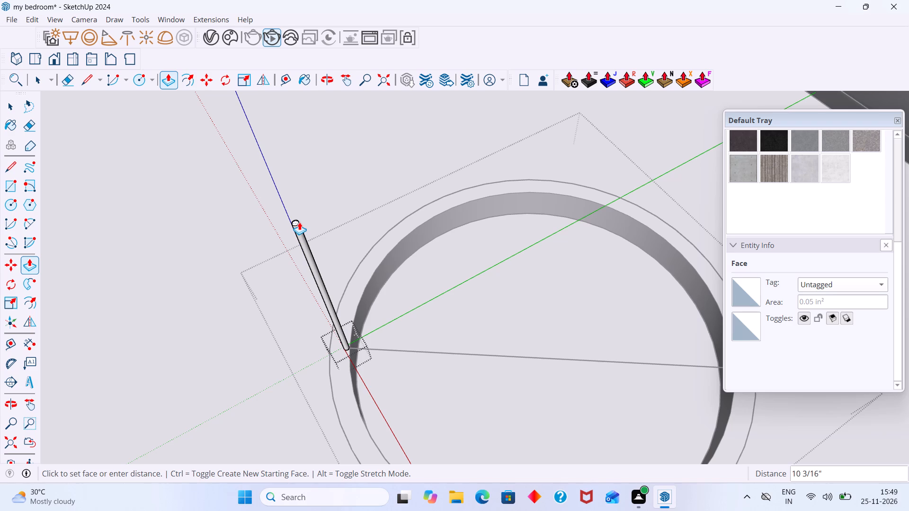
{"action": "left_click", "coordinate": [299, 222]}
{"action": "key", "text": "space"}
{"action": "left_click", "coordinate": [171, 344]}
{"action": "scroll", "coordinate": [239, 291], "scroll_direction": "down", "scroll_amount": 12}
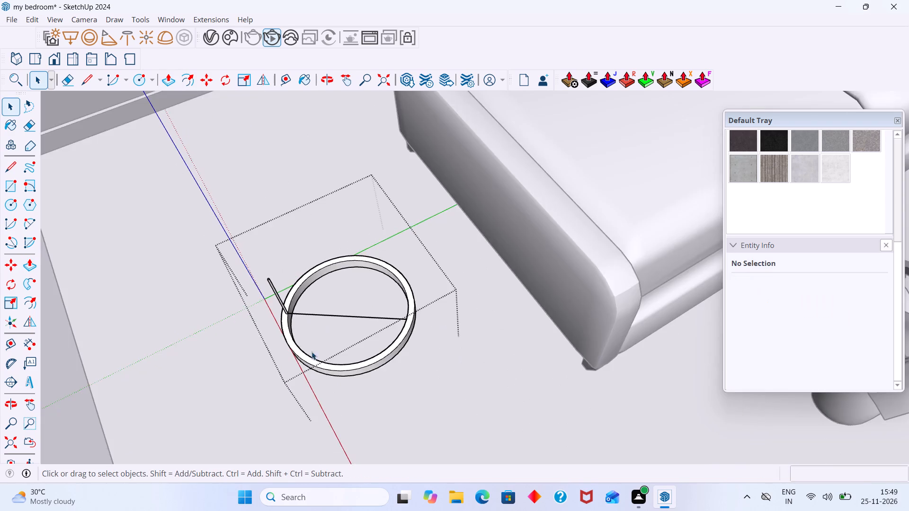
{"action": "middle_click_drag", "start_coordinate": [325, 350], "coordinate": [379, 308]}
{"action": "scroll", "coordinate": [386, 311], "scroll_direction": "down", "scroll_amount": 10}
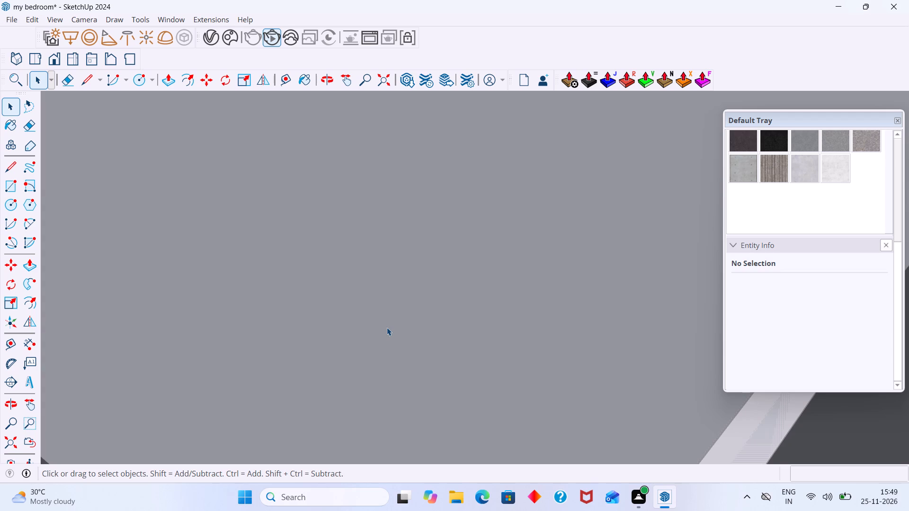
{"action": "scroll", "coordinate": [391, 339], "scroll_direction": "down", "scroll_amount": 15}
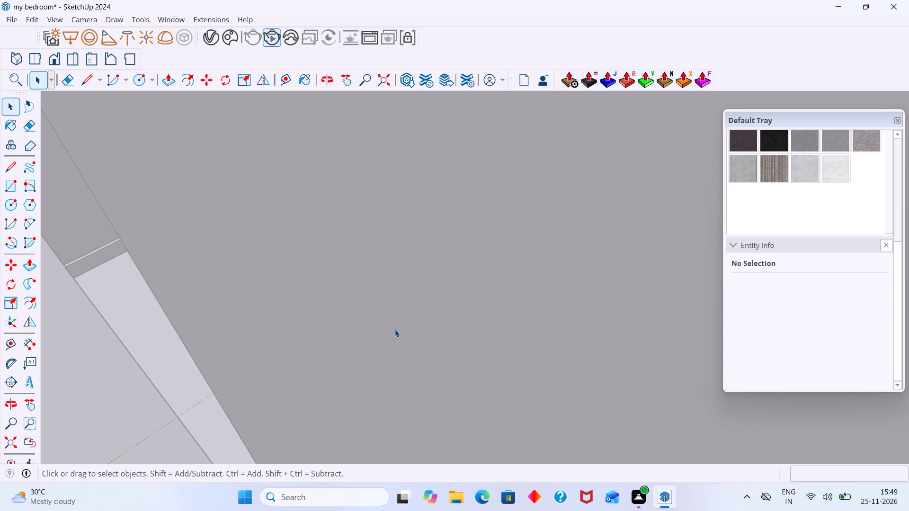
{"action": "scroll", "coordinate": [400, 338], "scroll_direction": "down", "scroll_amount": 20}
{"action": "scroll", "coordinate": [400, 338], "scroll_direction": "down", "scroll_amount": 6}
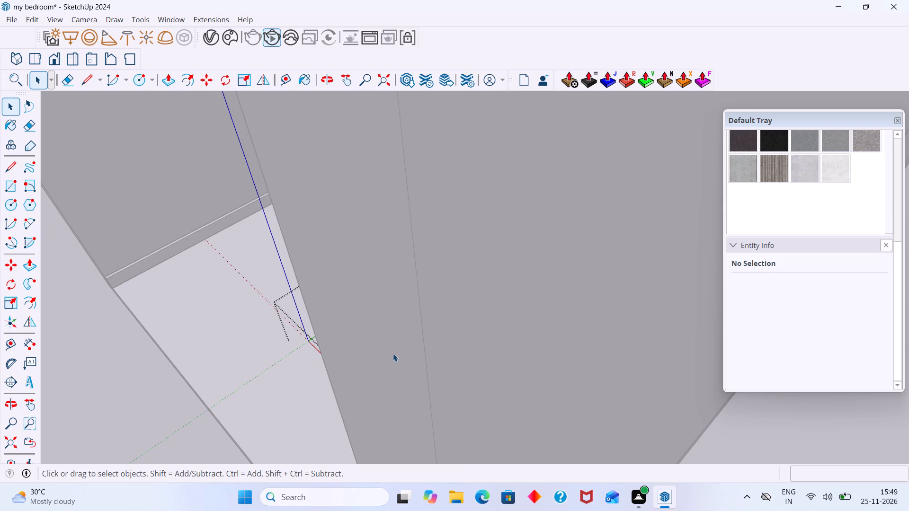
{"action": "scroll", "coordinate": [398, 351], "scroll_direction": "down", "scroll_amount": 15}
{"action": "left_click", "coordinate": [206, 430]}
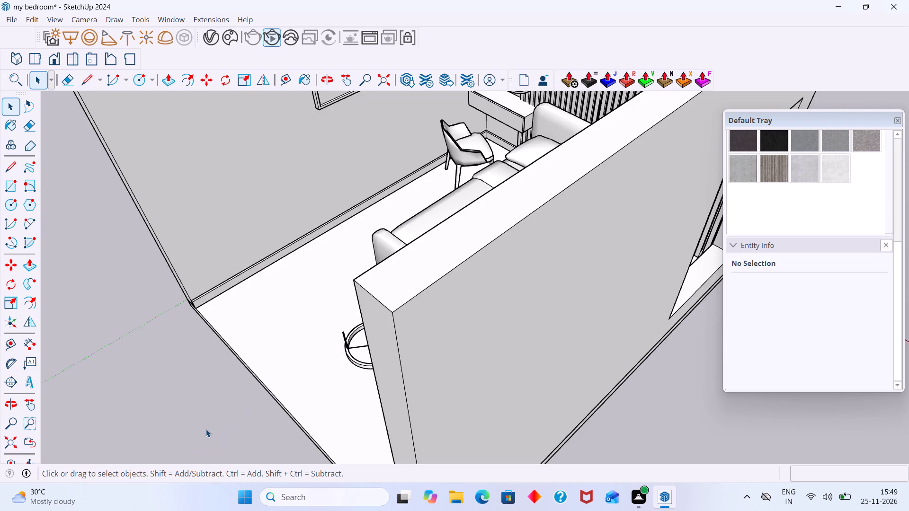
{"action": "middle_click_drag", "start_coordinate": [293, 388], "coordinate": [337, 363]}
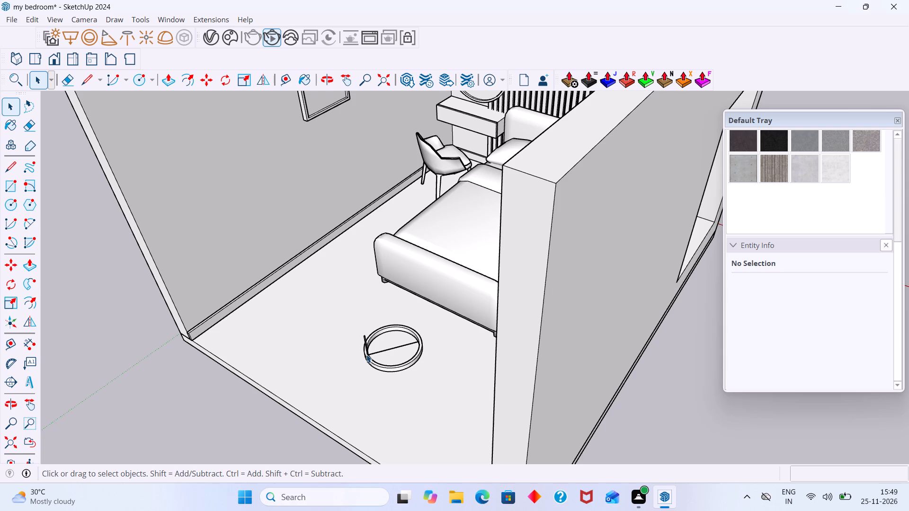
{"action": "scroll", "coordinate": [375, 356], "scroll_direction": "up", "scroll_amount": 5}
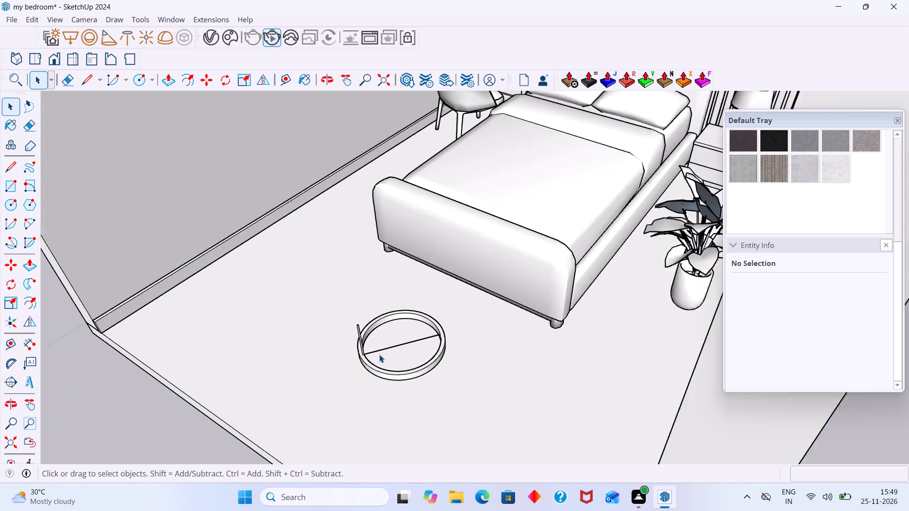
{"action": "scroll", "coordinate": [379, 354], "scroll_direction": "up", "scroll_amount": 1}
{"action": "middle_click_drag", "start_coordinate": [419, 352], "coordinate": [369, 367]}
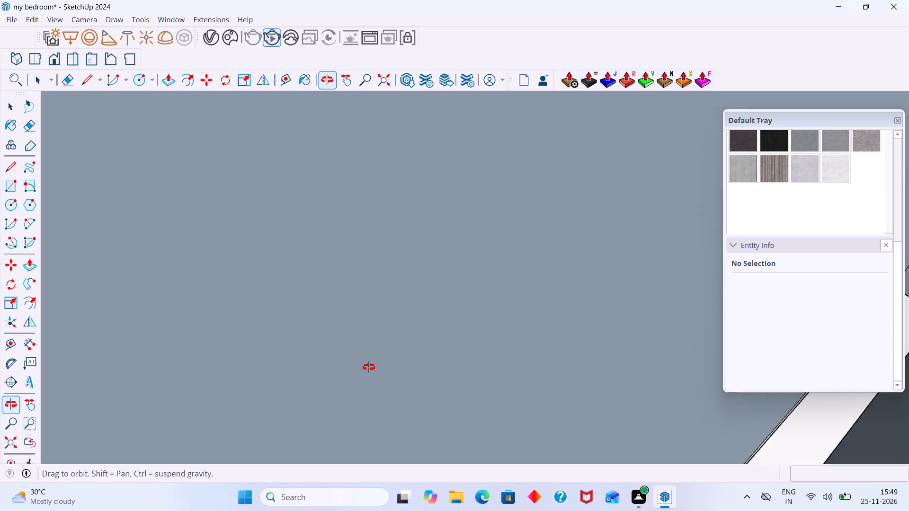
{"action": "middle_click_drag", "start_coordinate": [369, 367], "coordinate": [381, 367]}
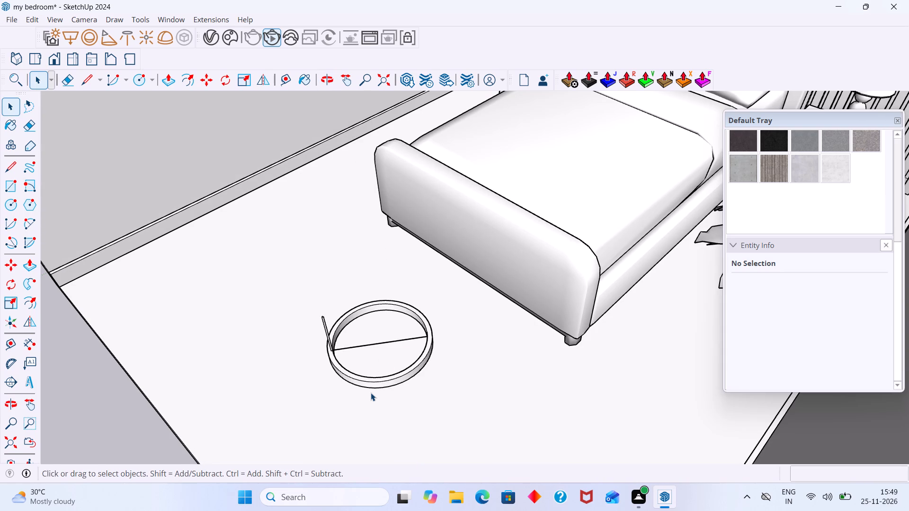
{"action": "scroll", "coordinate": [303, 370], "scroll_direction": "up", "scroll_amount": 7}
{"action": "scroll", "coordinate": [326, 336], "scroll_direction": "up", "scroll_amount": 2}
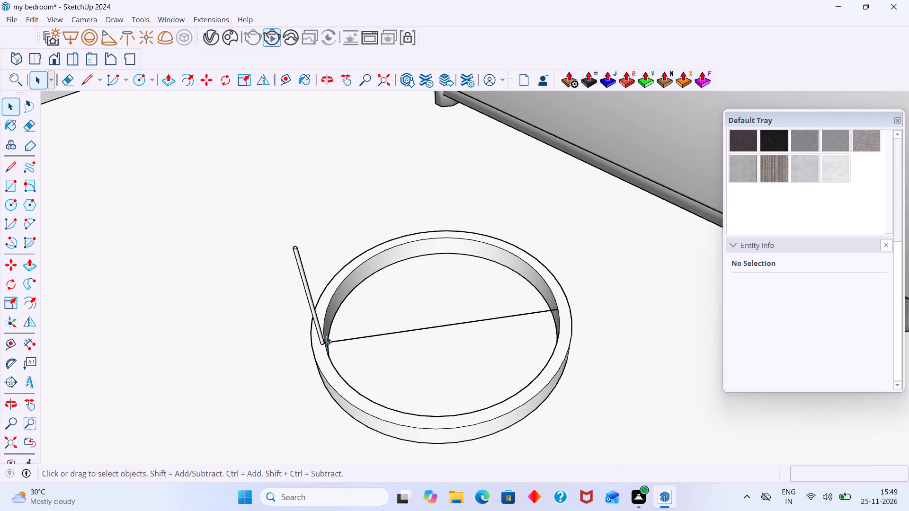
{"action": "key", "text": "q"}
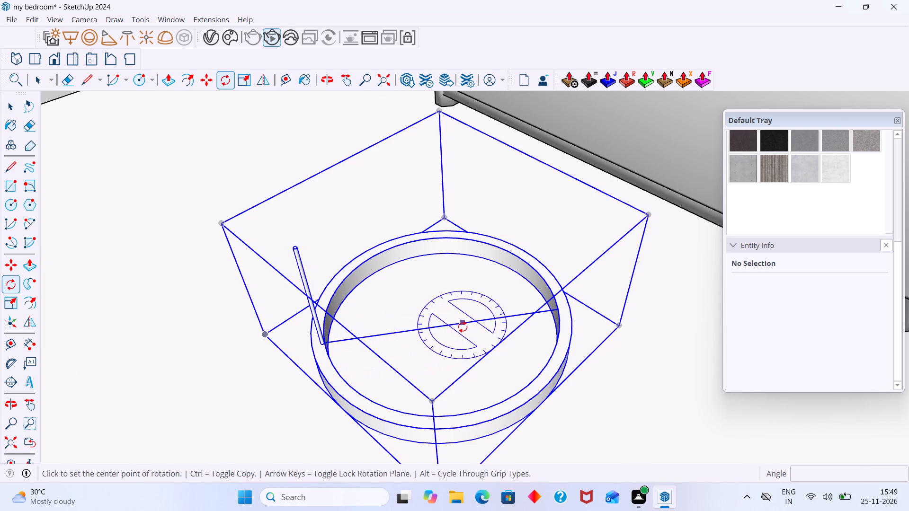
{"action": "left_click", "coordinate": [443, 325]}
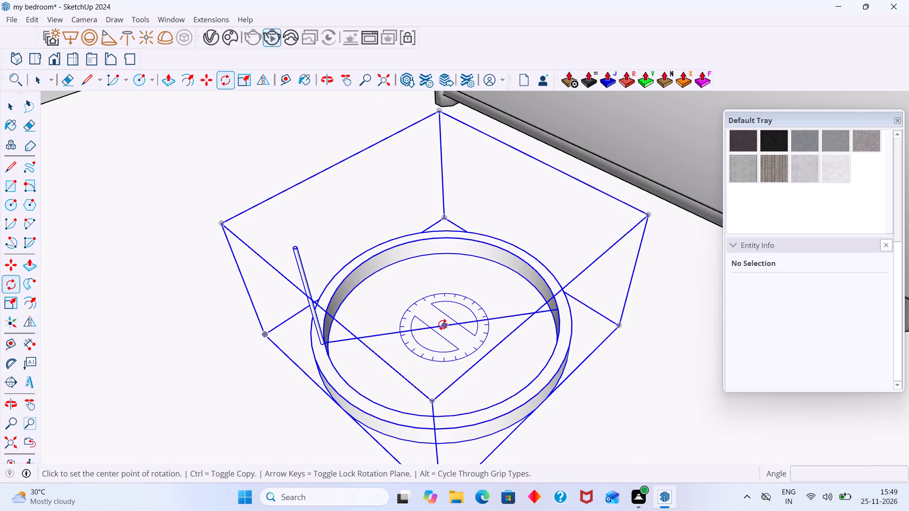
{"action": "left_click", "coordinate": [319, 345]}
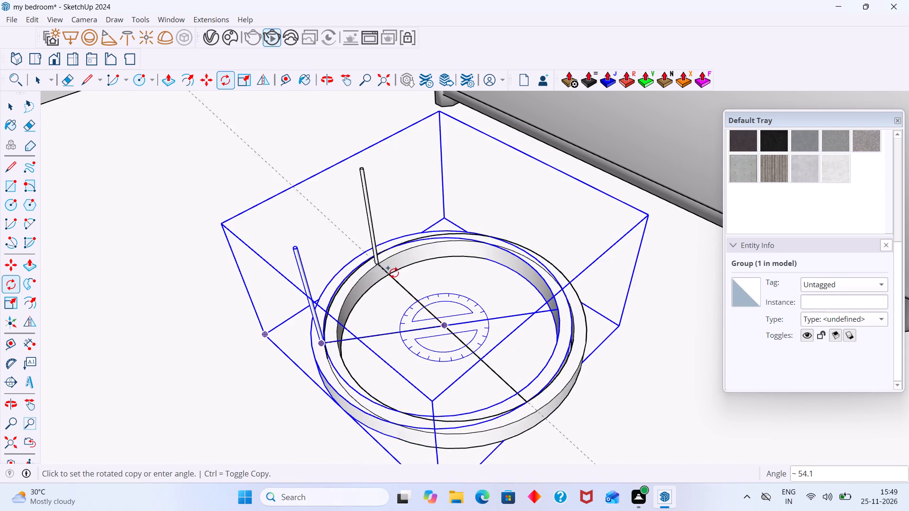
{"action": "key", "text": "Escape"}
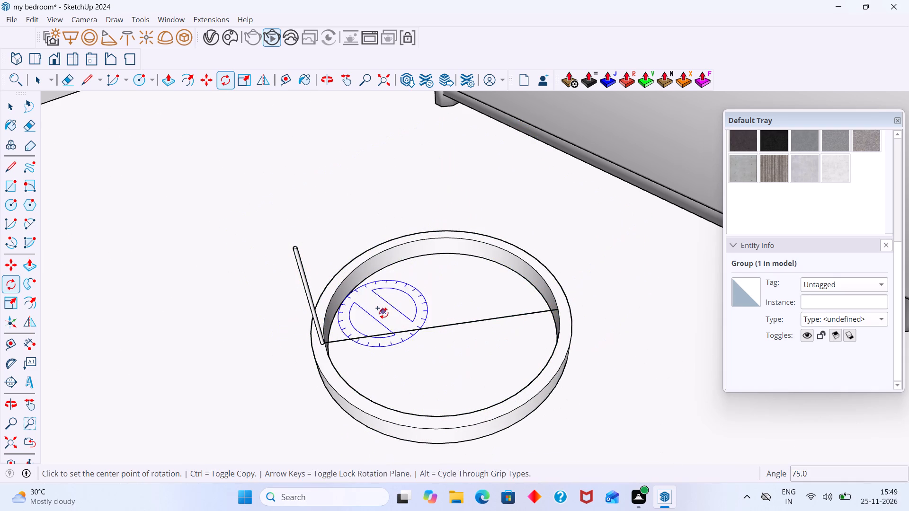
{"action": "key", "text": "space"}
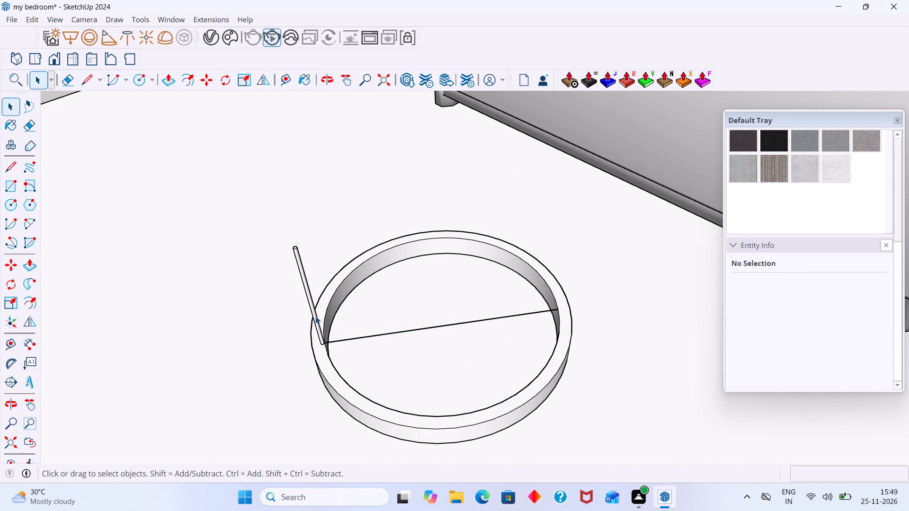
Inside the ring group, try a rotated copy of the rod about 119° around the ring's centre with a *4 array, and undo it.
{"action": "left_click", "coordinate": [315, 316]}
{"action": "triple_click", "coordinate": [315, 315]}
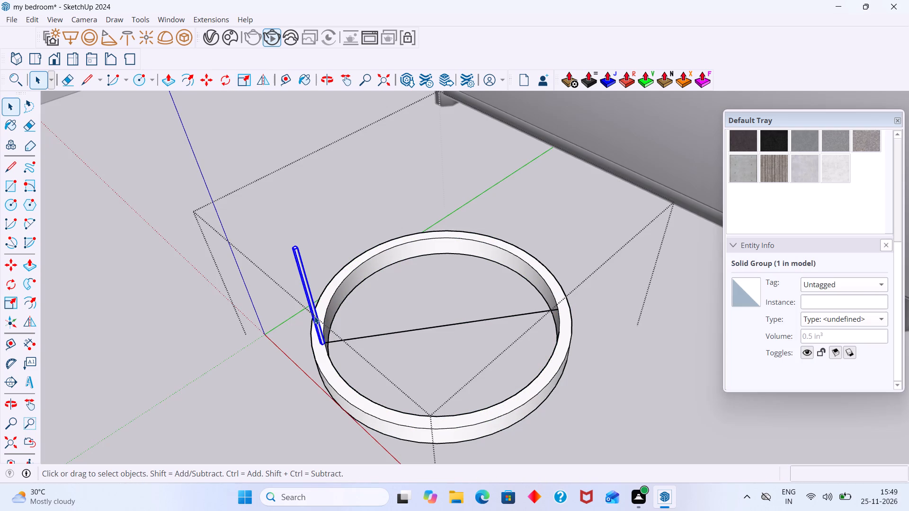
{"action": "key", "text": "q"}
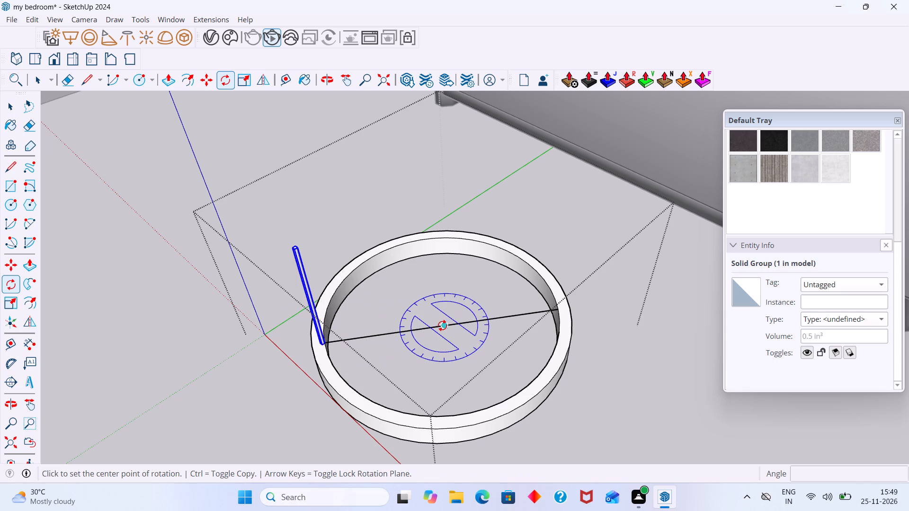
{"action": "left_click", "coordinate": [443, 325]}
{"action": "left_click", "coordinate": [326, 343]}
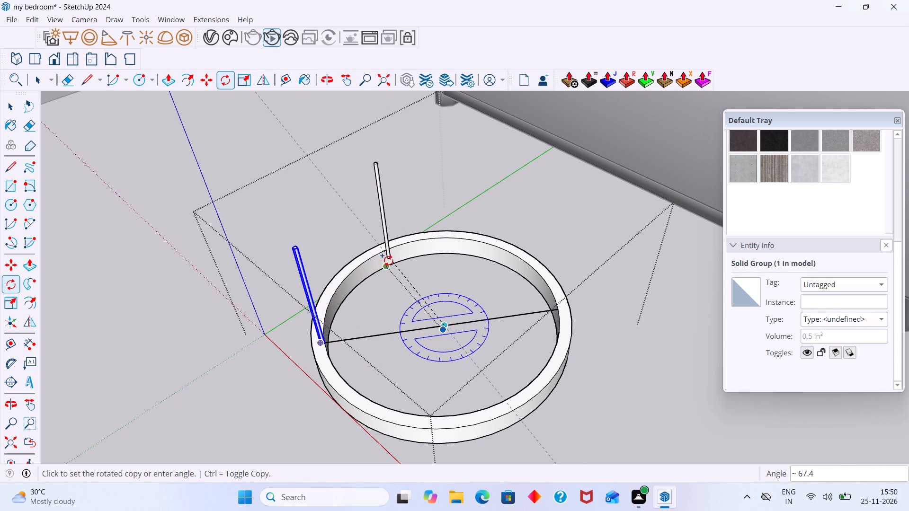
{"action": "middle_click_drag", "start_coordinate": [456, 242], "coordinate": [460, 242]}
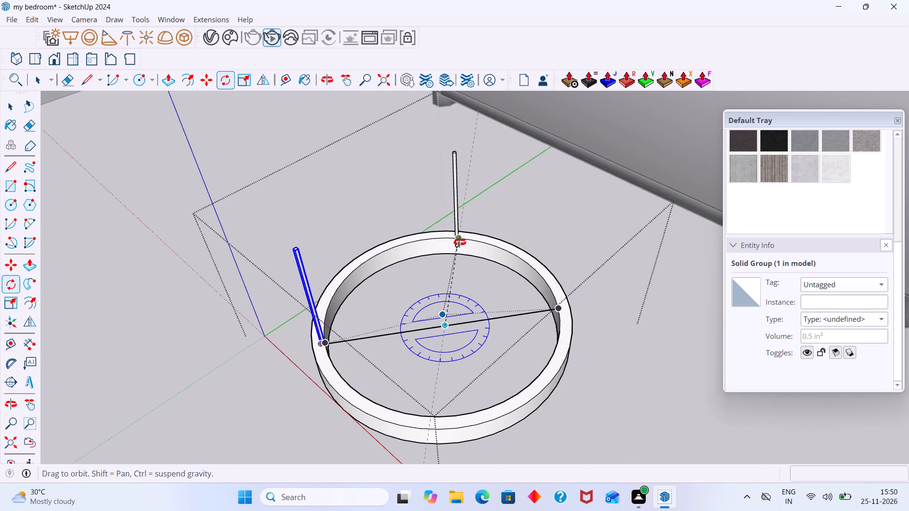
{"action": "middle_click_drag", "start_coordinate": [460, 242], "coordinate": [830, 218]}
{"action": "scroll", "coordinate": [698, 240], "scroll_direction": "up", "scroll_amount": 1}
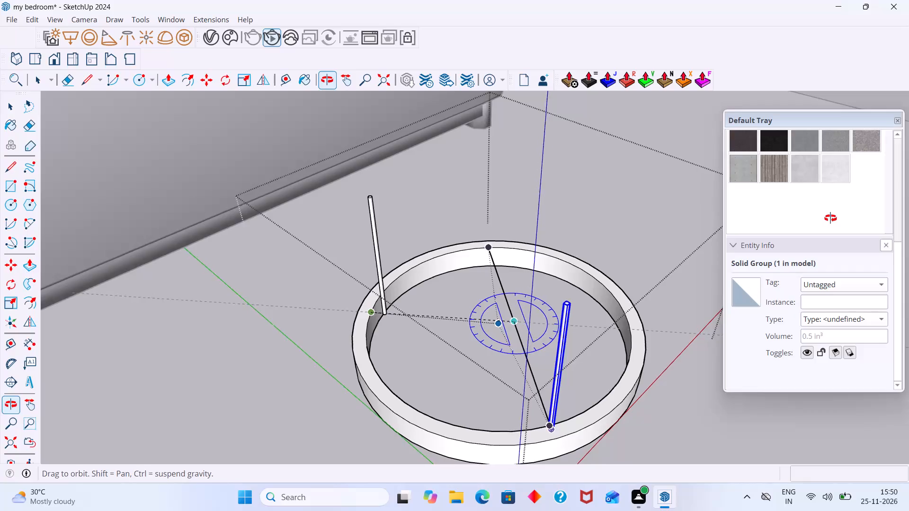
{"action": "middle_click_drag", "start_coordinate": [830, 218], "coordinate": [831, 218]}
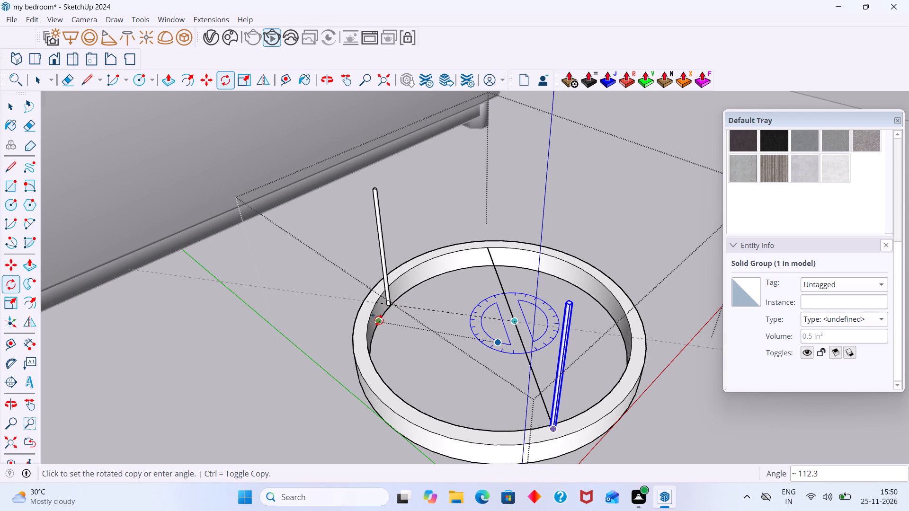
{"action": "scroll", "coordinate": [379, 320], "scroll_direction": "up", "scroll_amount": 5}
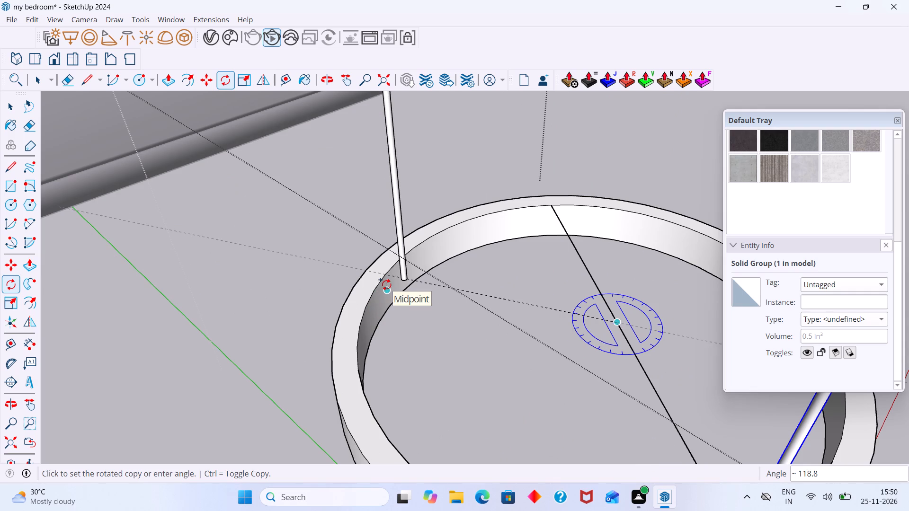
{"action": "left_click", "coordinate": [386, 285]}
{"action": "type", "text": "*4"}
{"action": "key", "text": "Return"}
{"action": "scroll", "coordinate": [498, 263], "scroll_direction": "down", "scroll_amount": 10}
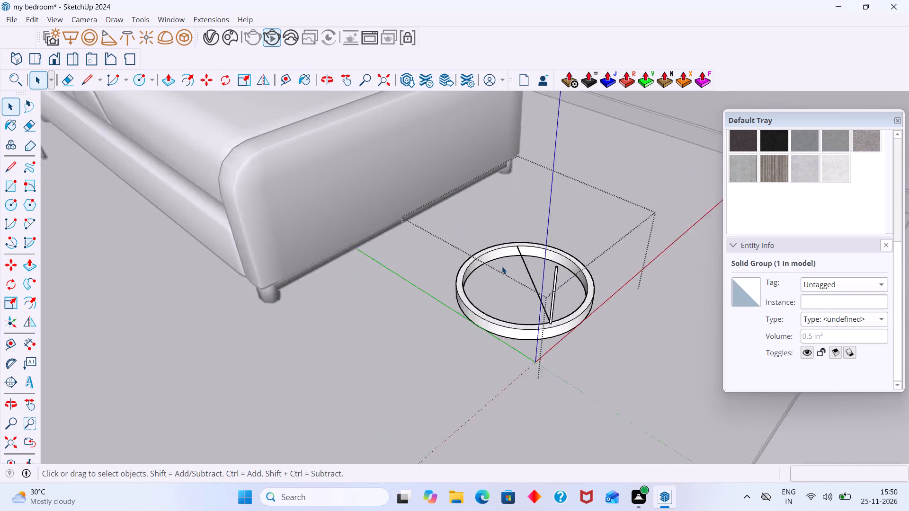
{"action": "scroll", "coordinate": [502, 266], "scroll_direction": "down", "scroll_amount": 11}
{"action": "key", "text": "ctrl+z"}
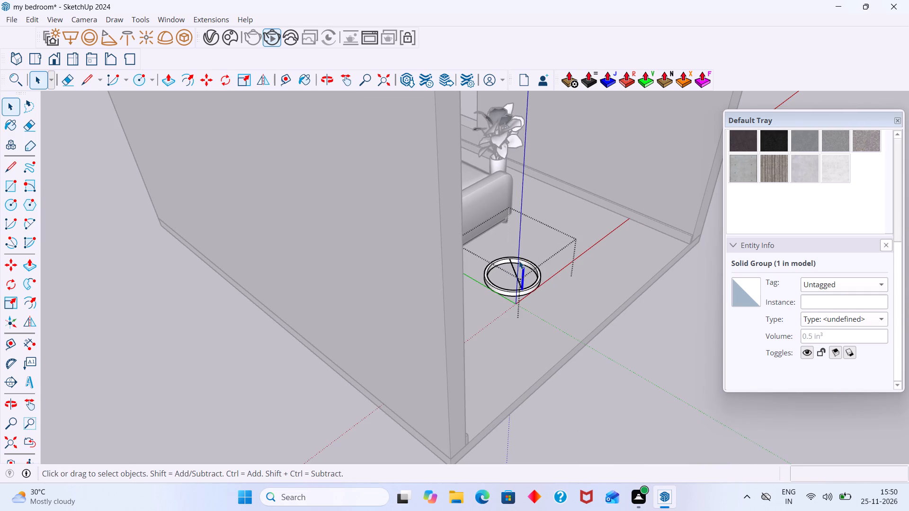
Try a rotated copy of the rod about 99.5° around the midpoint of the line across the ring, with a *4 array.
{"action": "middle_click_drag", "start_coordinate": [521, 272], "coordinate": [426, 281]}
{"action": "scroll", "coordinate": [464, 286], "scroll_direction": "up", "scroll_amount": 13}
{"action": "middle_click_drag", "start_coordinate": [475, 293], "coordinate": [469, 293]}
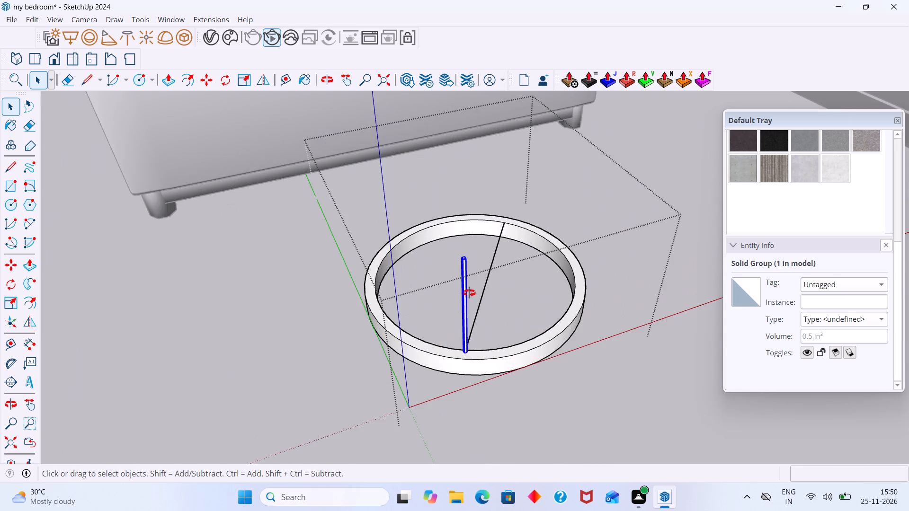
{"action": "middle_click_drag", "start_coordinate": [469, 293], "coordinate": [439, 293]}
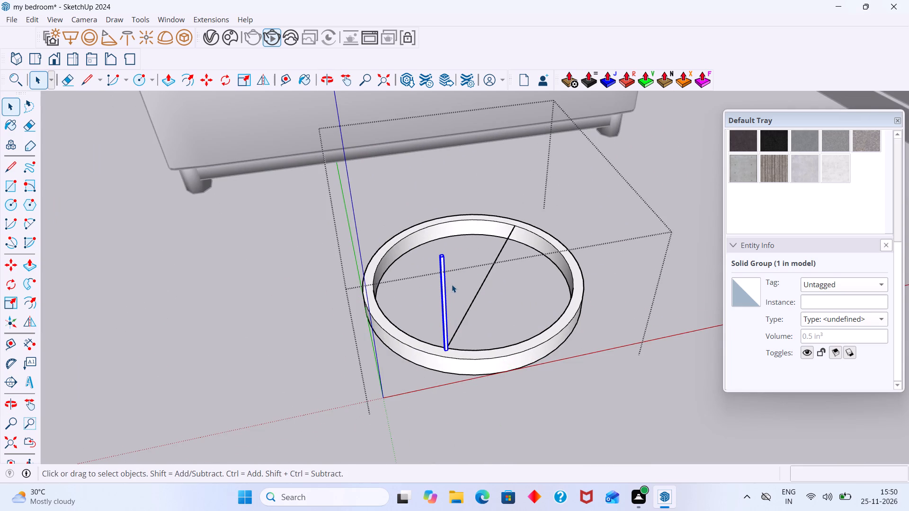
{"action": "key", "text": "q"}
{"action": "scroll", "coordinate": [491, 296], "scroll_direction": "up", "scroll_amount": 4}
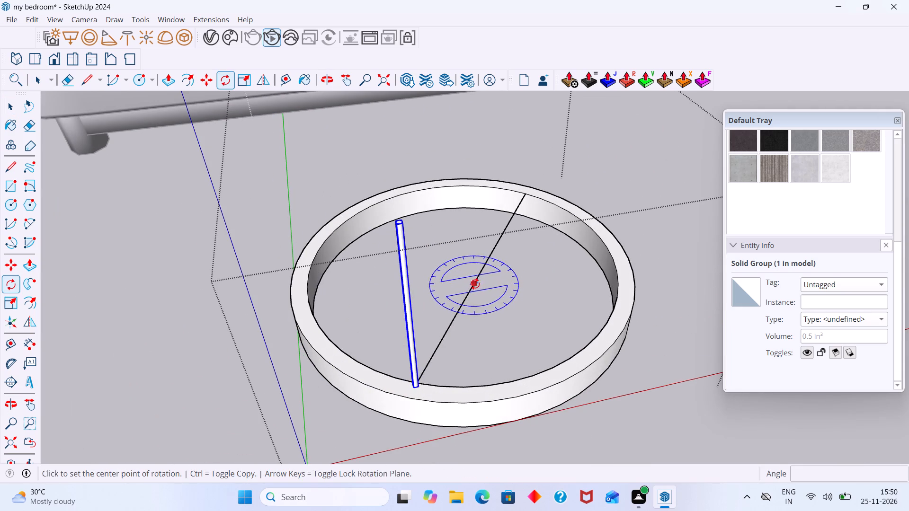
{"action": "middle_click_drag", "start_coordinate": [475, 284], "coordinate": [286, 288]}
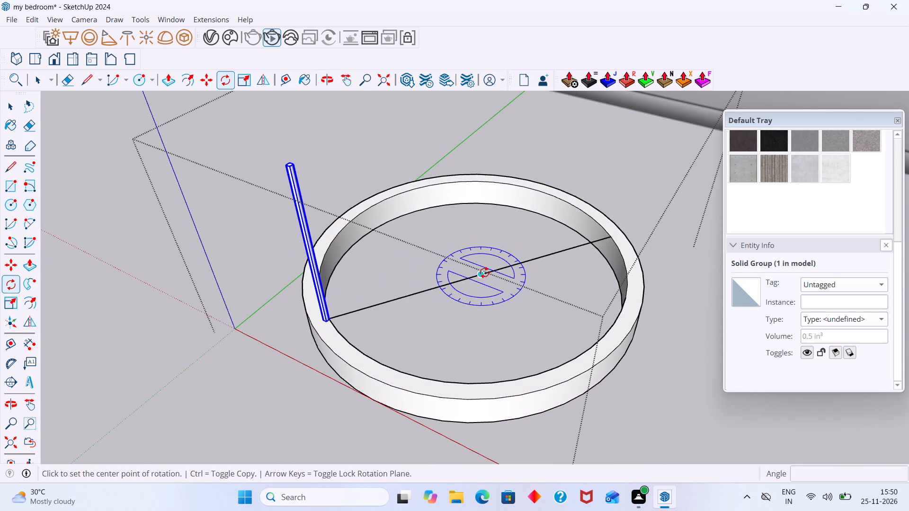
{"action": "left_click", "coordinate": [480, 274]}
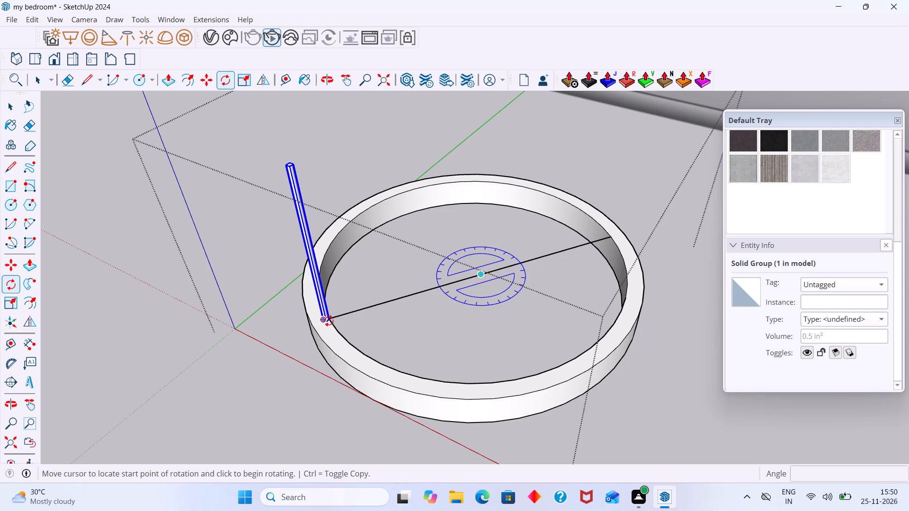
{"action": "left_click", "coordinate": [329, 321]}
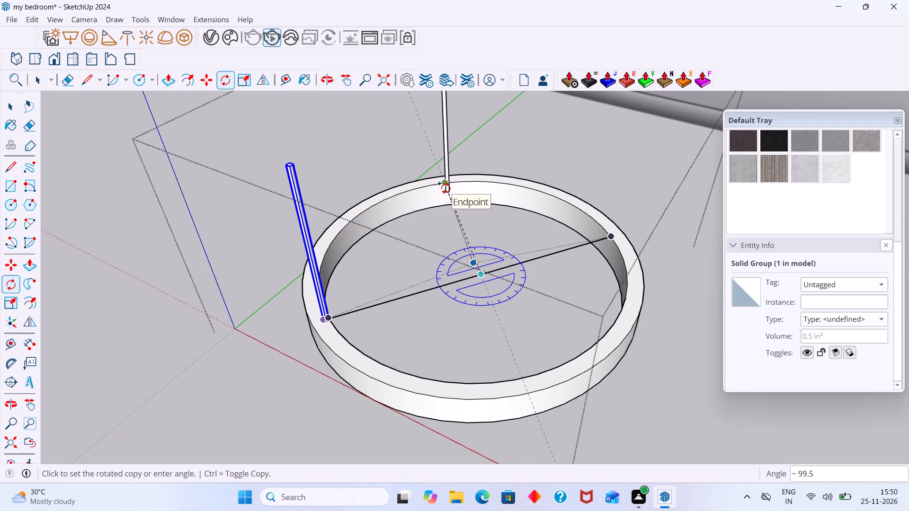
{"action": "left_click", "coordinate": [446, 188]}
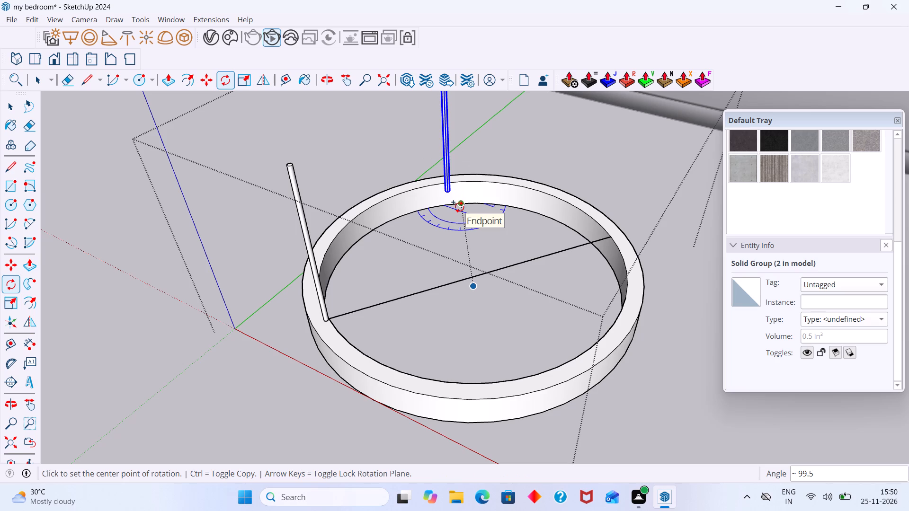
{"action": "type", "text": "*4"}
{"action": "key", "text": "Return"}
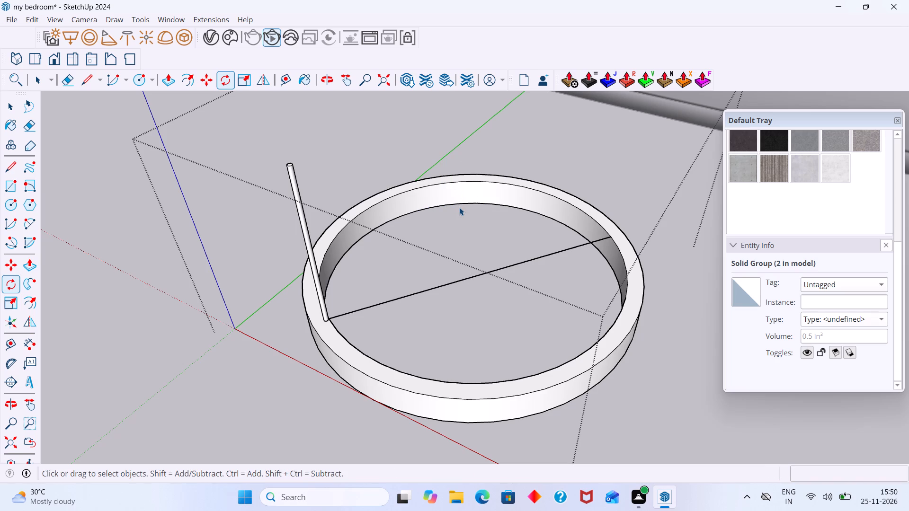
Make a rotated copy of the rod about 99.8° around the midpoint of the line across the ring, onto the ring's rim.
{"action": "left_click", "coordinate": [315, 266]}
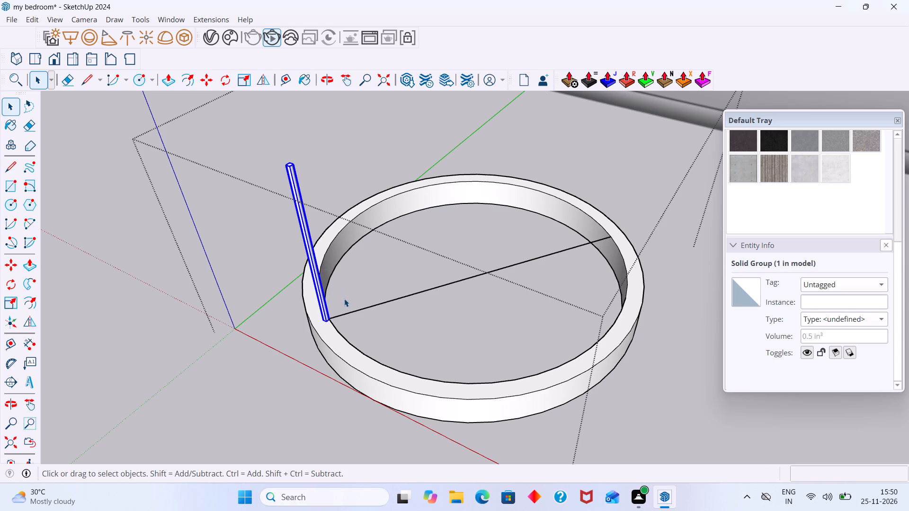
{"action": "key", "text": "q"}
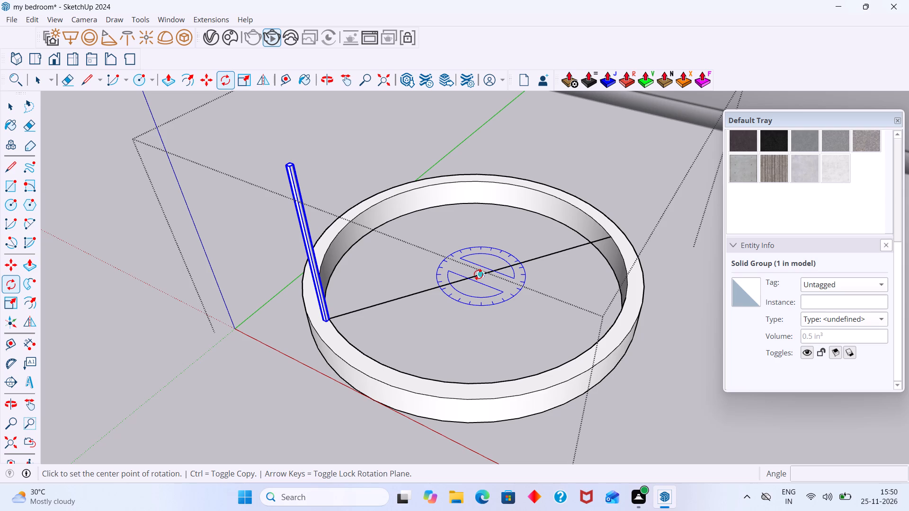
{"action": "left_click", "coordinate": [480, 273]}
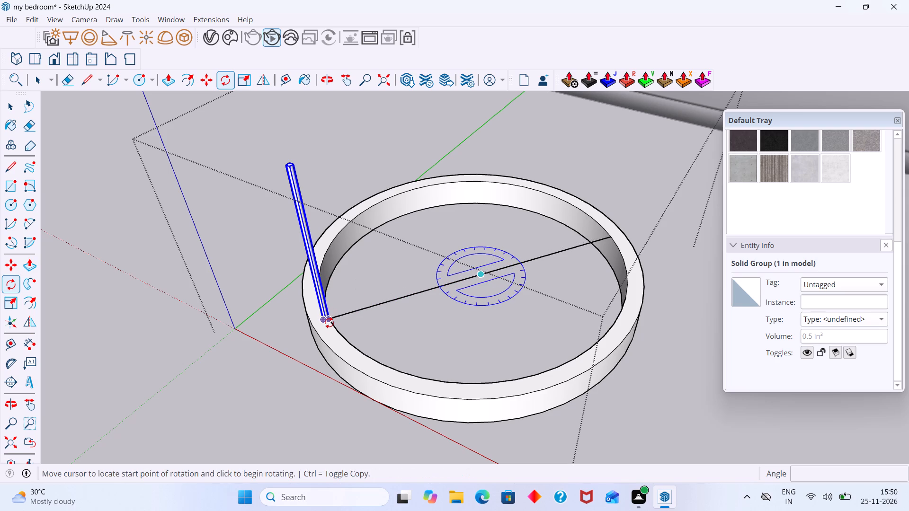
{"action": "left_click", "coordinate": [329, 323]}
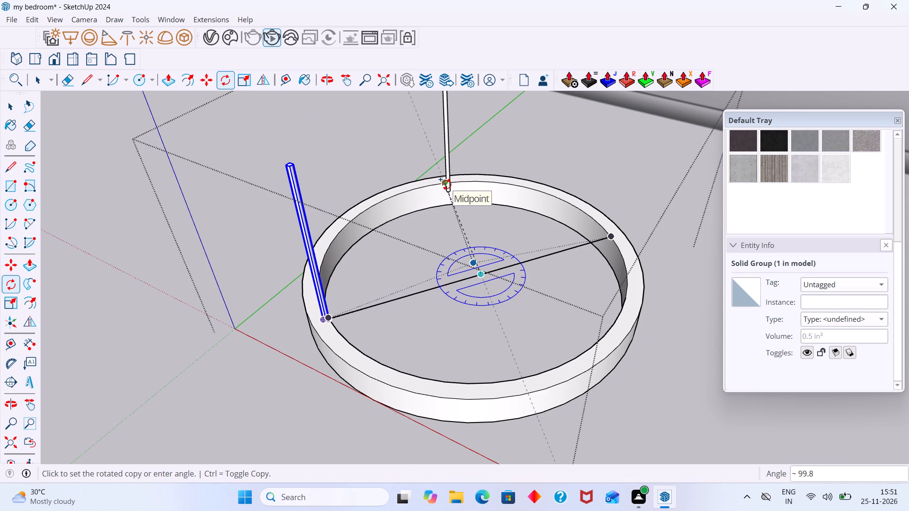
{"action": "left_click", "coordinate": [446, 185]}
Make a rotated copy of the second rod about 83.5° around the ring's centre, beside the far end of the line across it.
{"action": "scroll", "coordinate": [459, 185], "scroll_direction": "up", "scroll_amount": 1}
{"action": "middle_click_drag", "start_coordinate": [460, 186], "coordinate": [686, 192]}
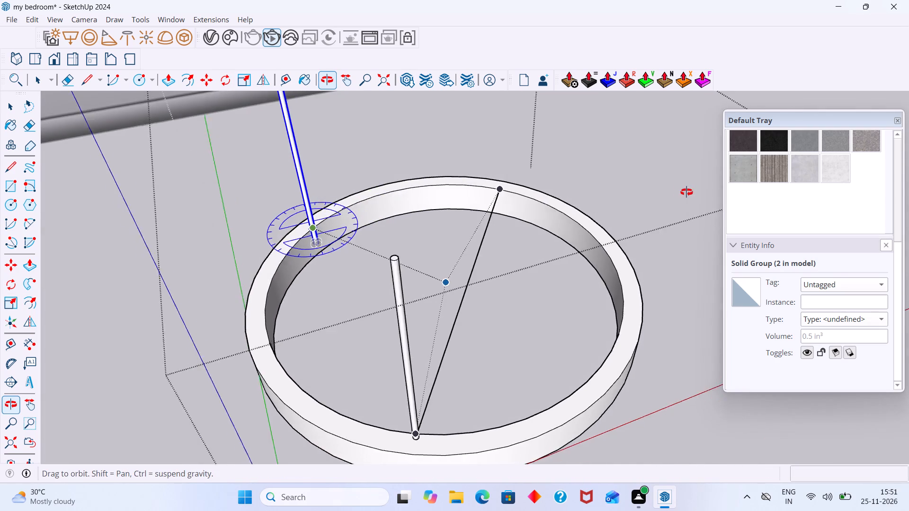
{"action": "middle_click_drag", "start_coordinate": [686, 192], "coordinate": [695, 193]}
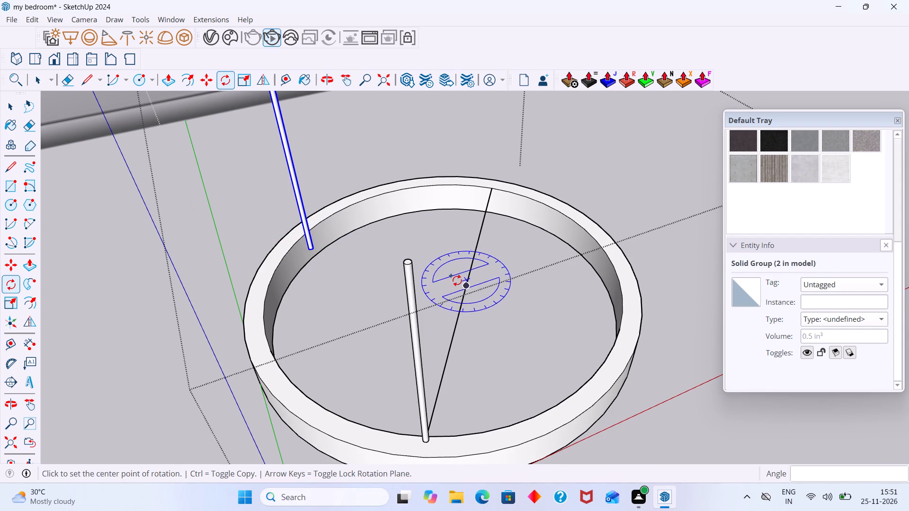
{"action": "left_click", "coordinate": [469, 286]}
{"action": "left_click", "coordinate": [314, 257]}
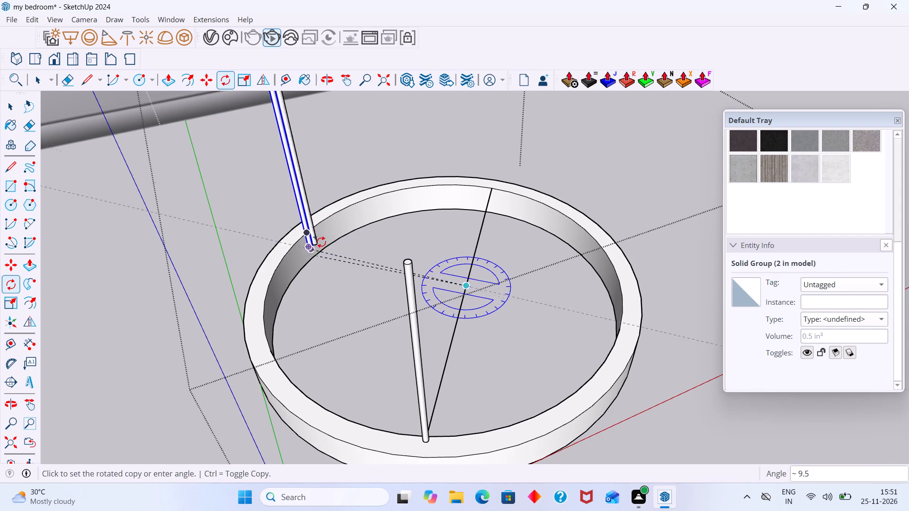
{"action": "left_click", "coordinate": [493, 194]}
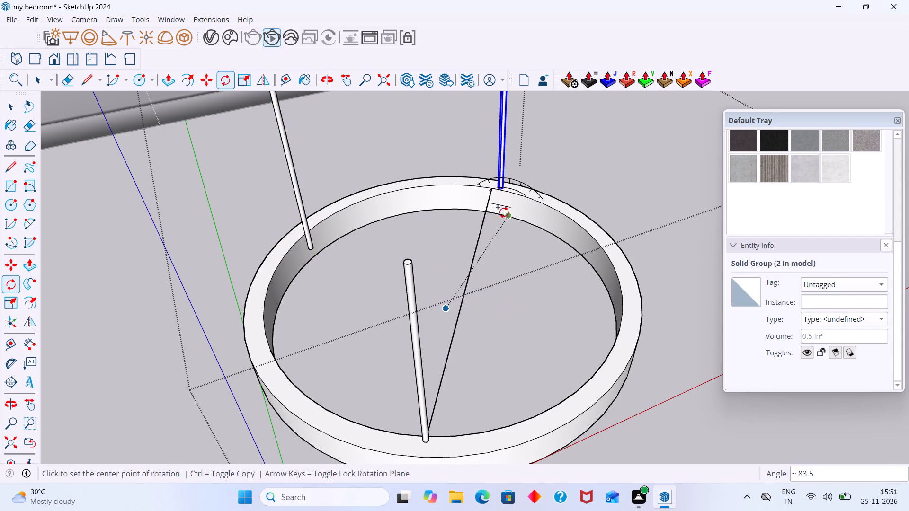
Make a rotated copy of the selected rod about 82.5° around the midpoint of the line across the ring, as the fourth rod.
{"action": "middle_click_drag", "start_coordinate": [504, 212], "coordinate": [610, 206]}
{"action": "scroll", "coordinate": [526, 211], "scroll_direction": "up", "scroll_amount": 2}
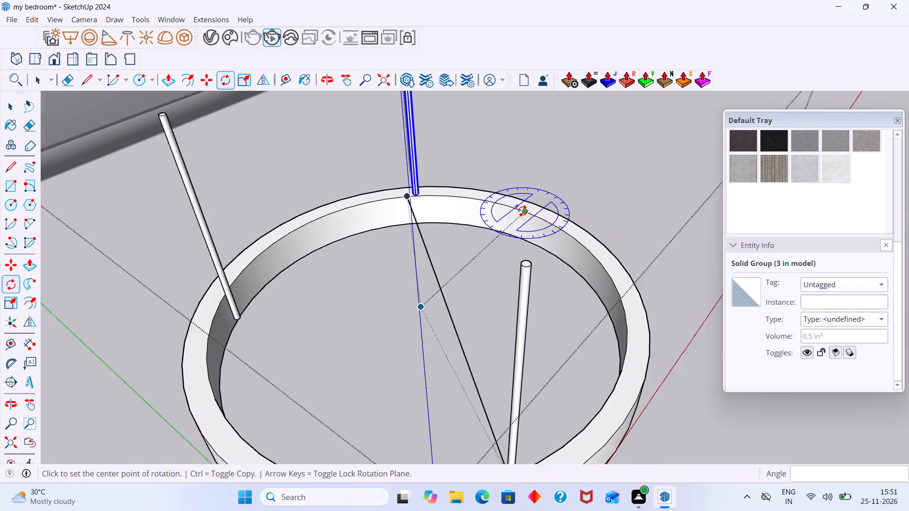
{"action": "middle_click_drag", "start_coordinate": [458, 366], "coordinate": [419, 354]}
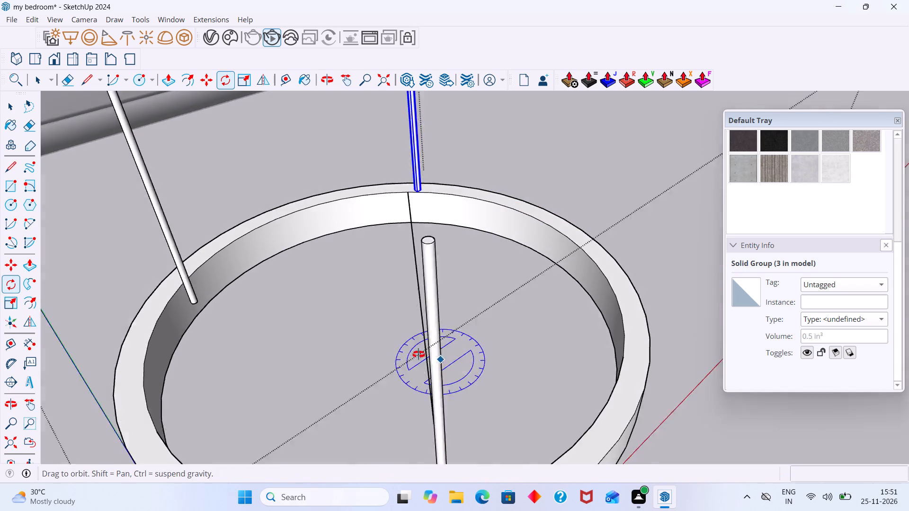
{"action": "middle_click_drag", "start_coordinate": [419, 354], "coordinate": [372, 349]}
{"action": "scroll", "coordinate": [387, 348], "scroll_direction": "down", "scroll_amount": 4}
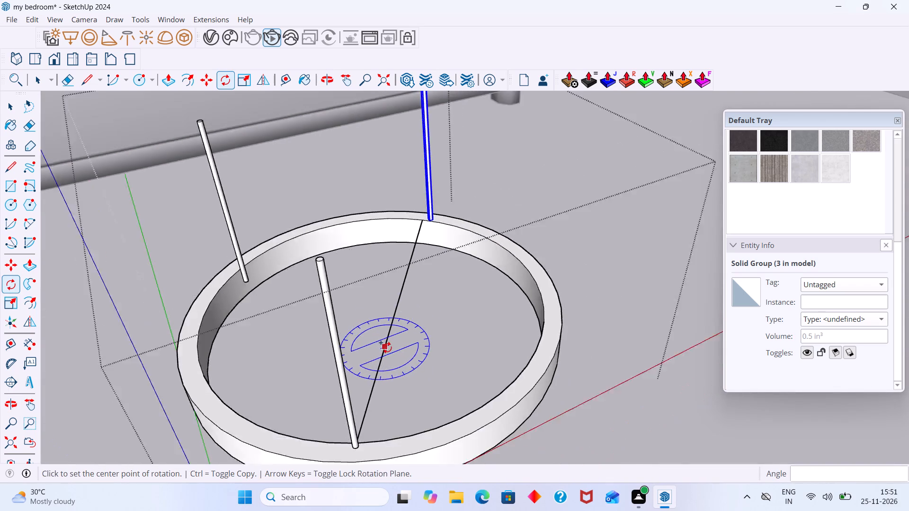
{"action": "scroll", "coordinate": [387, 348], "scroll_direction": "down", "scroll_amount": 5}
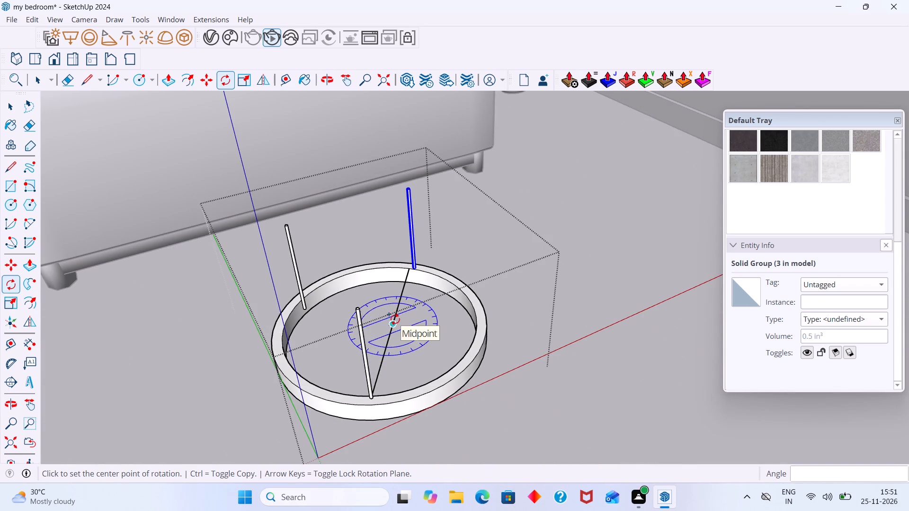
{"action": "left_click", "coordinate": [395, 320]}
{"action": "scroll", "coordinate": [409, 268], "scroll_direction": "up", "scroll_amount": 8}
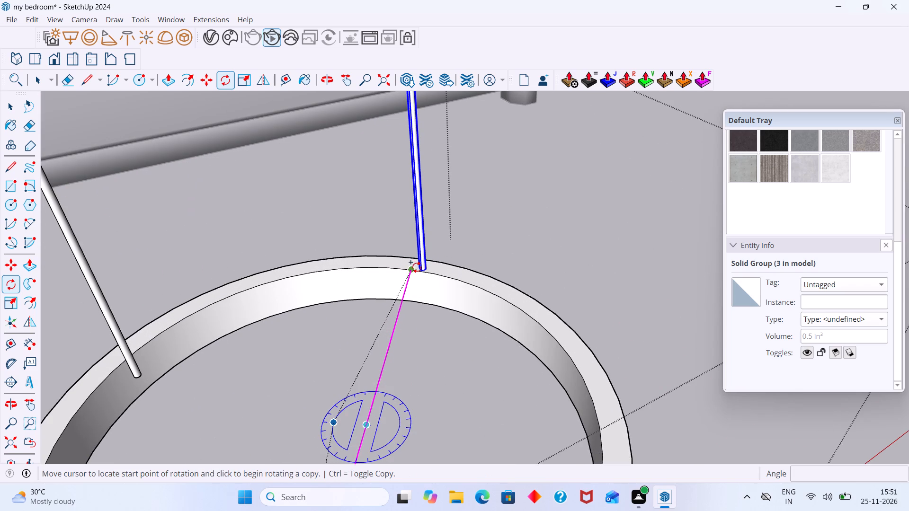
{"action": "left_click", "coordinate": [420, 269]}
{"action": "scroll", "coordinate": [554, 406], "scroll_direction": "down", "scroll_amount": 2}
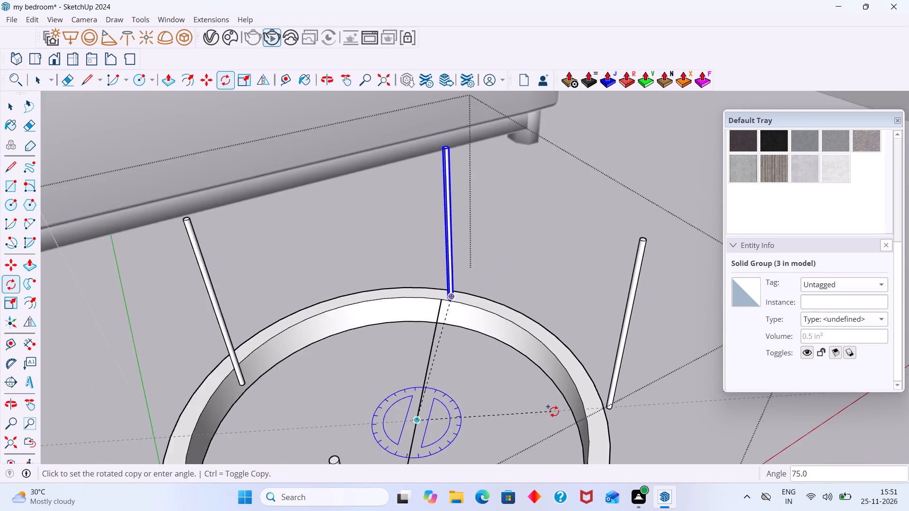
{"action": "scroll", "coordinate": [554, 412], "scroll_direction": "down", "scroll_amount": 6}
{"action": "middle_click_drag", "start_coordinate": [591, 442], "coordinate": [601, 388]}
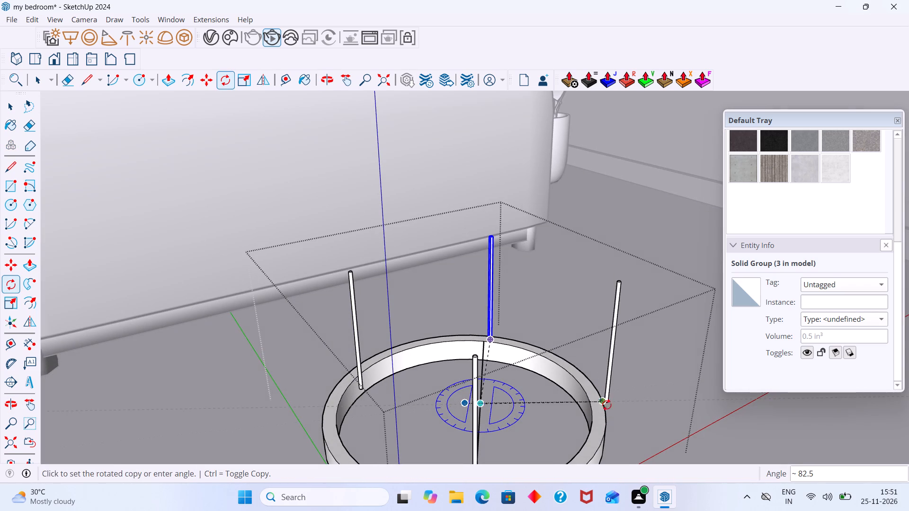
{"action": "left_click", "coordinate": [606, 412]}
{"action": "key", "text": "space"}
{"action": "scroll", "coordinate": [568, 385], "scroll_direction": "down", "scroll_amount": 8}
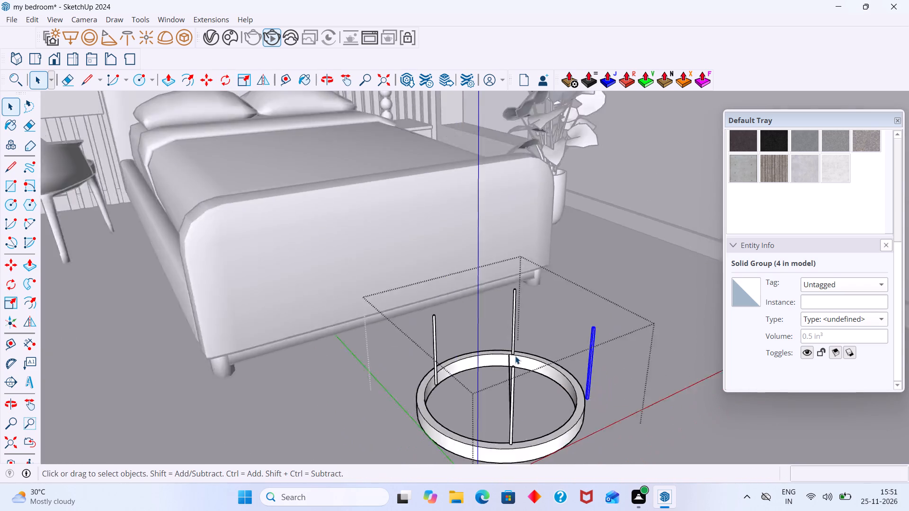
{"action": "scroll", "coordinate": [515, 356], "scroll_direction": "down", "scroll_amount": 20}
{"action": "scroll", "coordinate": [515, 356], "scroll_direction": "down", "scroll_amount": 2}
{"action": "left_click", "coordinate": [622, 390]}
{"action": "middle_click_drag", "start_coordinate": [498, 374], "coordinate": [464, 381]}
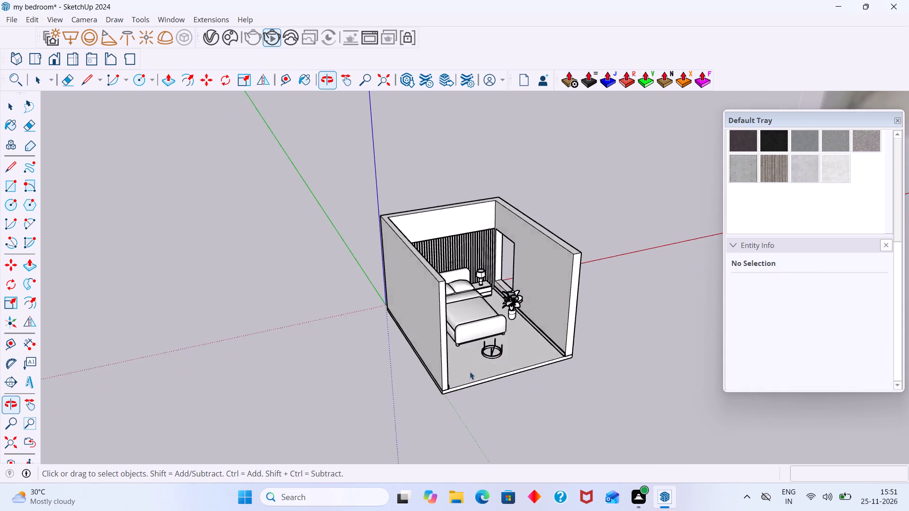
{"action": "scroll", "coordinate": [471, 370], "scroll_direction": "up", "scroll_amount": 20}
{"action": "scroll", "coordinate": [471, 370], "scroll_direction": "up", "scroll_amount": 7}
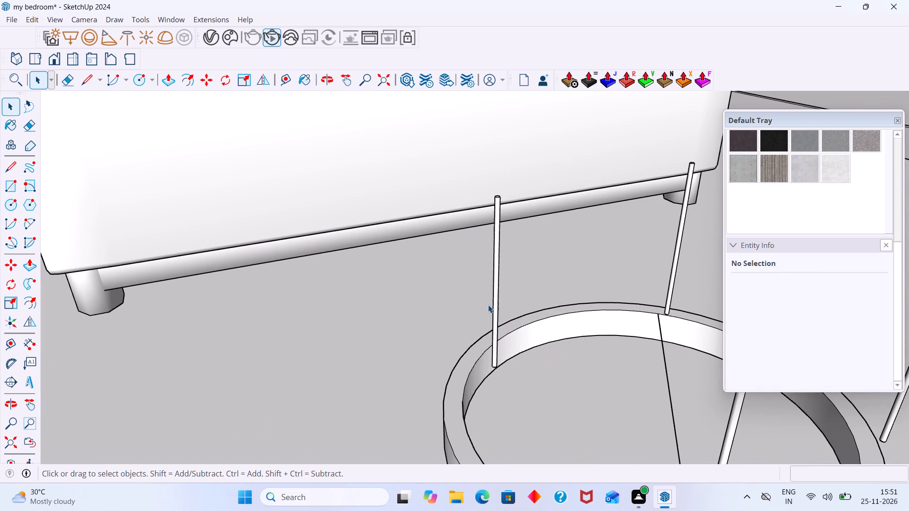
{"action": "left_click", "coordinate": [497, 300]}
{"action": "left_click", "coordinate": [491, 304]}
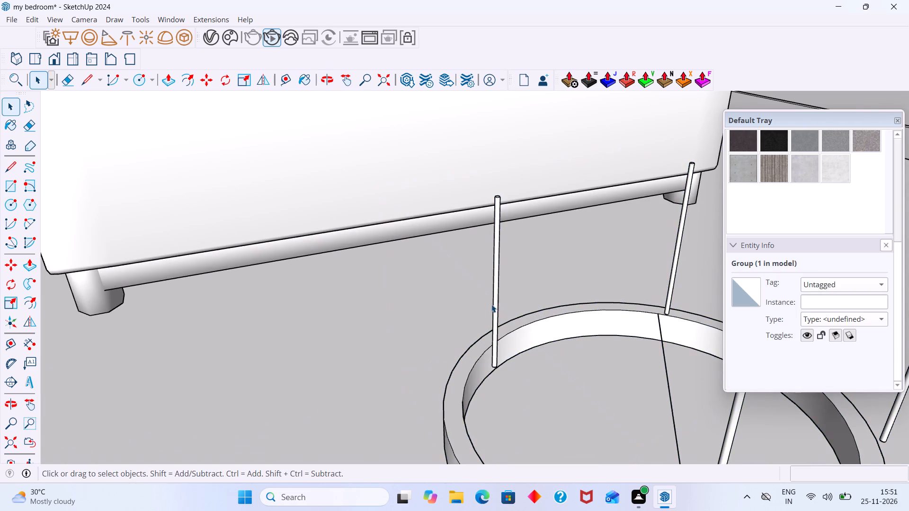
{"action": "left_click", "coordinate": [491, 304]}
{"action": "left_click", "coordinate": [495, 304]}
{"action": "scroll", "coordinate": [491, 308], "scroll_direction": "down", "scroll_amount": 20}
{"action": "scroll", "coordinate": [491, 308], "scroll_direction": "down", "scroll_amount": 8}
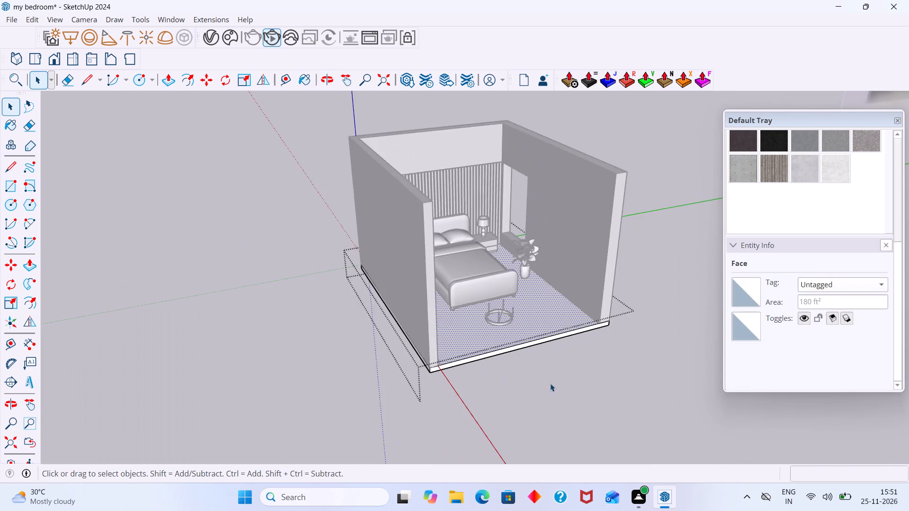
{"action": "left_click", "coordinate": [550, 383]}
Inside the ring group, move the rod standing just inside the ring about 1 7/8" onto the ring's top rim.
{"action": "scroll", "coordinate": [496, 329], "scroll_direction": "up", "scroll_amount": 19}
{"action": "left_click", "coordinate": [461, 267]}
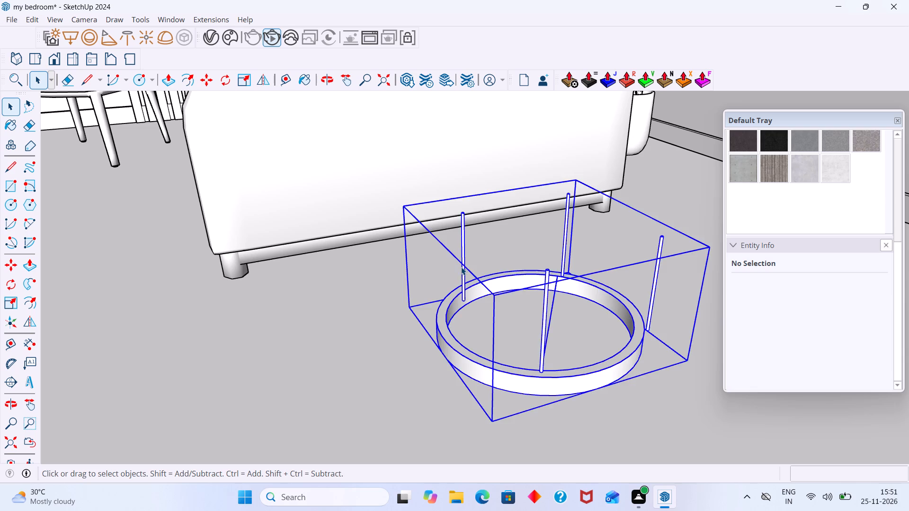
{"action": "double_click", "coordinate": [463, 265]}
{"action": "left_click", "coordinate": [463, 264]}
{"action": "key", "text": "m"}
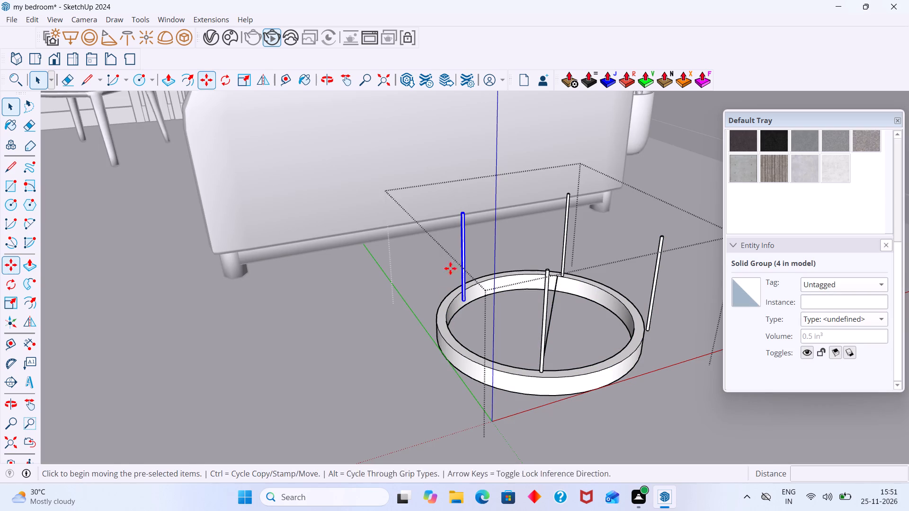
{"action": "scroll", "coordinate": [451, 308], "scroll_direction": "up", "scroll_amount": 16}
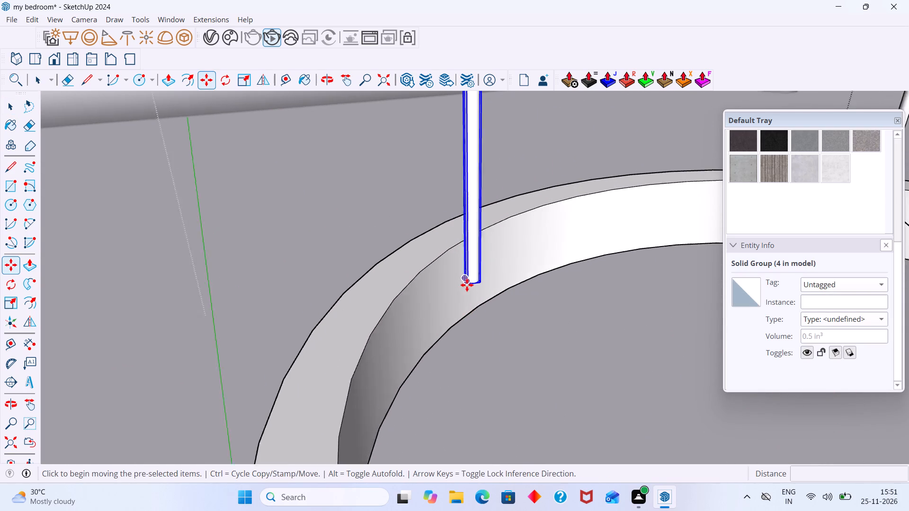
{"action": "scroll", "coordinate": [467, 285], "scroll_direction": "up", "scroll_amount": 11}
{"action": "middle_click_drag", "start_coordinate": [475, 286], "coordinate": [473, 262]}
{"action": "middle_click_drag", "start_coordinate": [476, 280], "coordinate": [517, 329], "text": "shift"}
{"action": "scroll", "coordinate": [519, 275], "scroll_direction": "up", "scroll_amount": 1}
{"action": "left_click", "coordinate": [520, 250]}
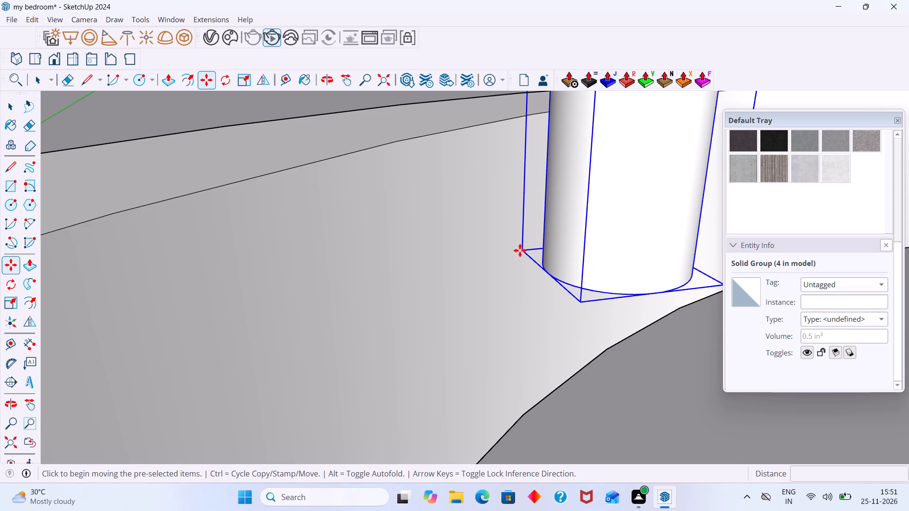
{"action": "scroll", "coordinate": [447, 203], "scroll_direction": "down", "scroll_amount": 20}
{"action": "scroll", "coordinate": [447, 203], "scroll_direction": "down", "scroll_amount": 4}
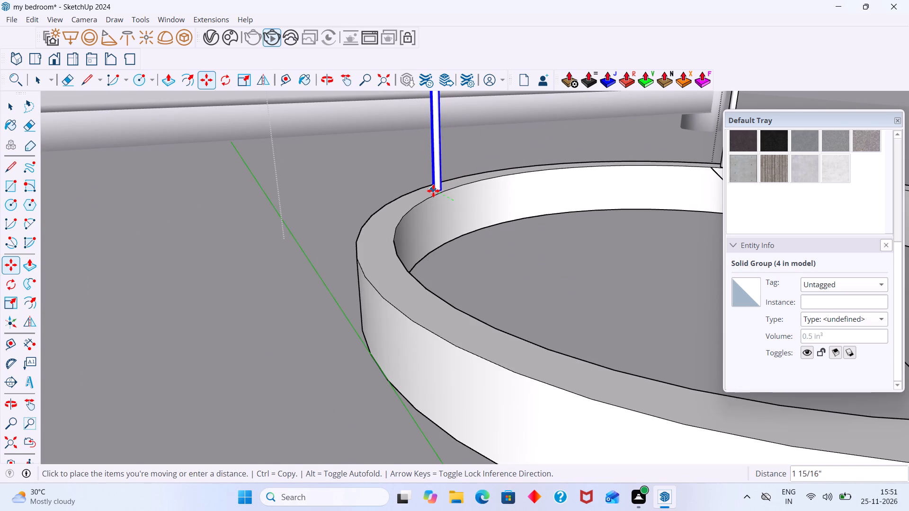
{"action": "scroll", "coordinate": [433, 191], "scroll_direction": "up", "scroll_amount": 7}
{"action": "left_click", "coordinate": [433, 191]}
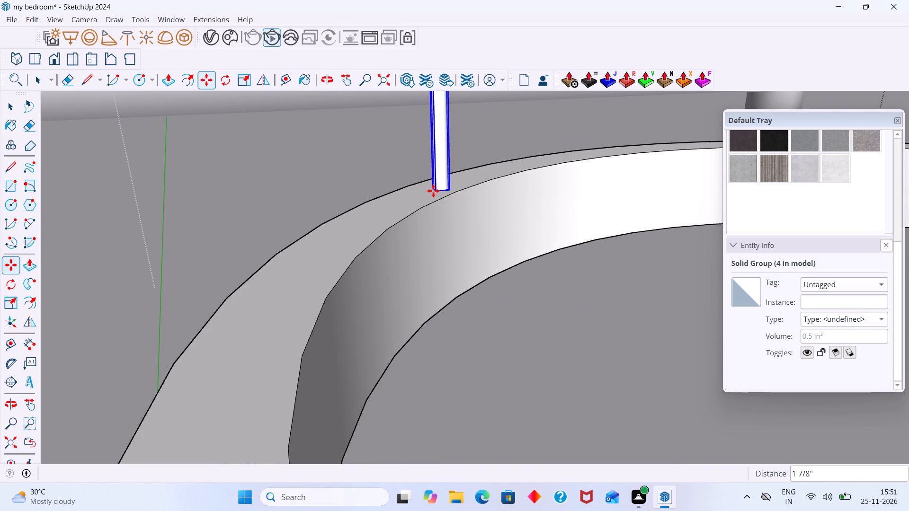
{"action": "key", "text": "space"}
{"action": "scroll", "coordinate": [479, 231], "scroll_direction": "down", "scroll_amount": 20}
{"action": "scroll", "coordinate": [479, 231], "scroll_direction": "down", "scroll_amount": 9}
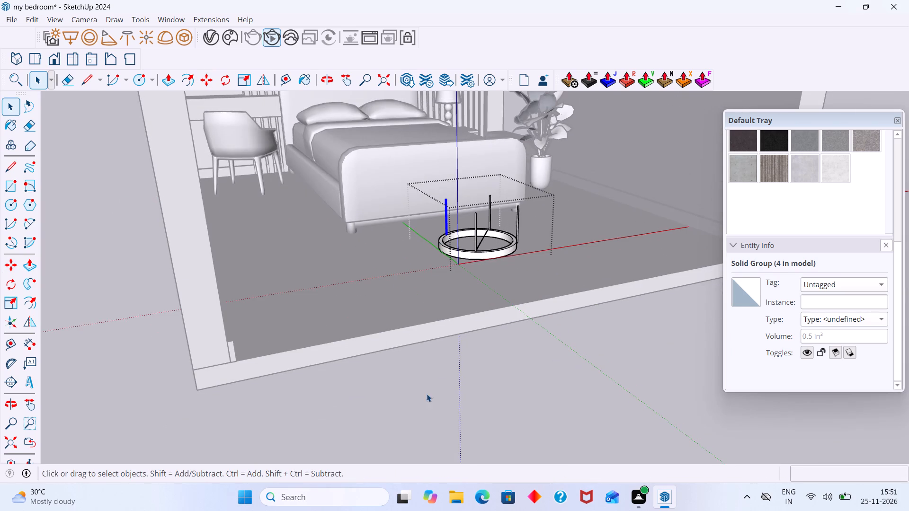
{"action": "left_click", "coordinate": [446, 400]}
Inside the ring group, move the fourth rod, overhanging the ring's outer edge, about 9/16" inward onto the top rim.
{"action": "middle_click_drag", "start_coordinate": [481, 325], "coordinate": [409, 356]}
{"action": "scroll", "coordinate": [473, 241], "scroll_direction": "up", "scroll_amount": 13}
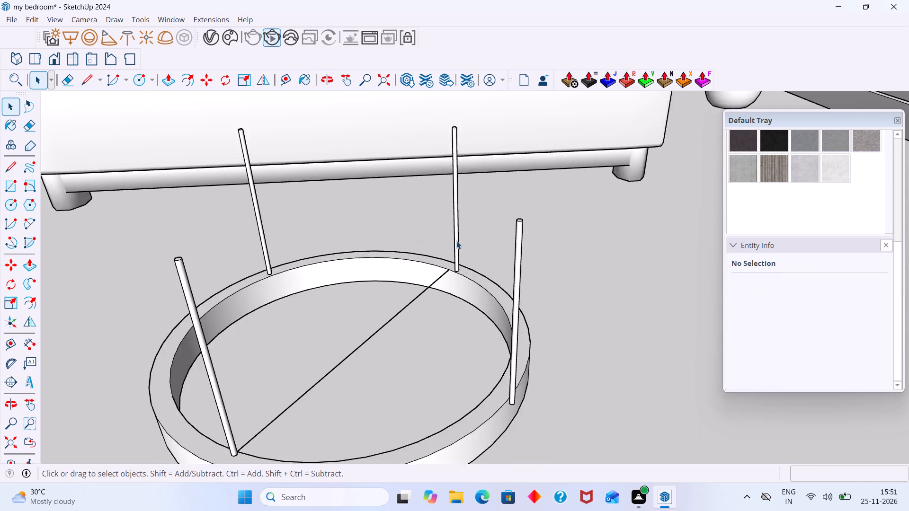
{"action": "scroll", "coordinate": [456, 241], "scroll_direction": "up", "scroll_amount": 10}
{"action": "scroll", "coordinate": [457, 259], "scroll_direction": "down", "scroll_amount": 17}
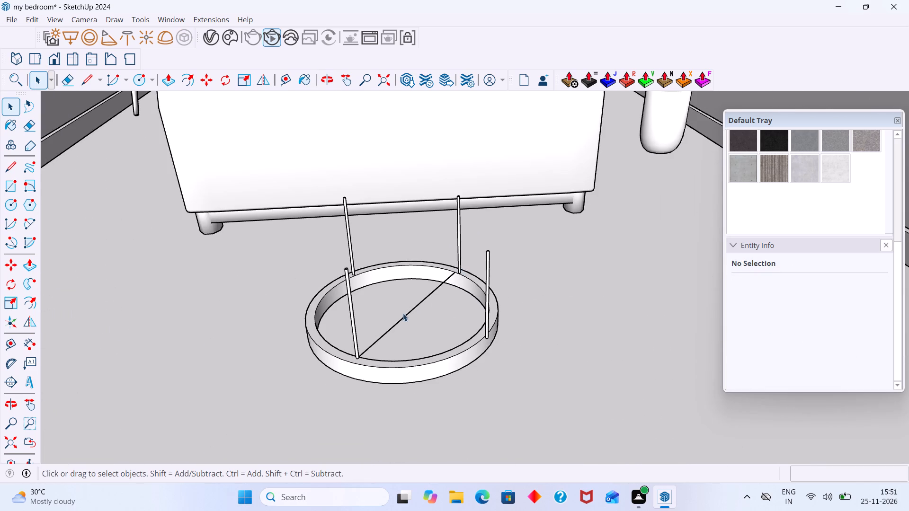
{"action": "middle_click_drag", "start_coordinate": [401, 314], "coordinate": [395, 320]}
{"action": "scroll", "coordinate": [494, 327], "scroll_direction": "up", "scroll_amount": 8}
{"action": "left_click", "coordinate": [474, 326]}
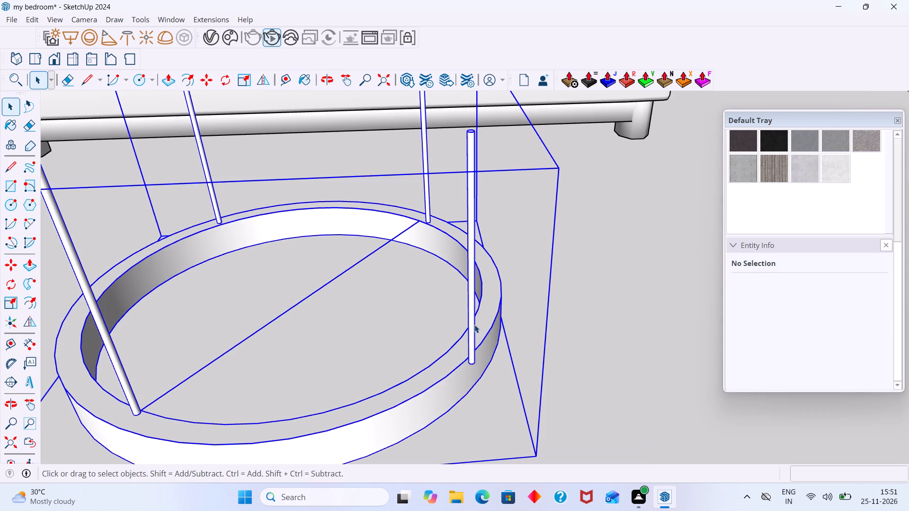
{"action": "double_click", "coordinate": [475, 324]}
{"action": "triple_click", "coordinate": [476, 325]}
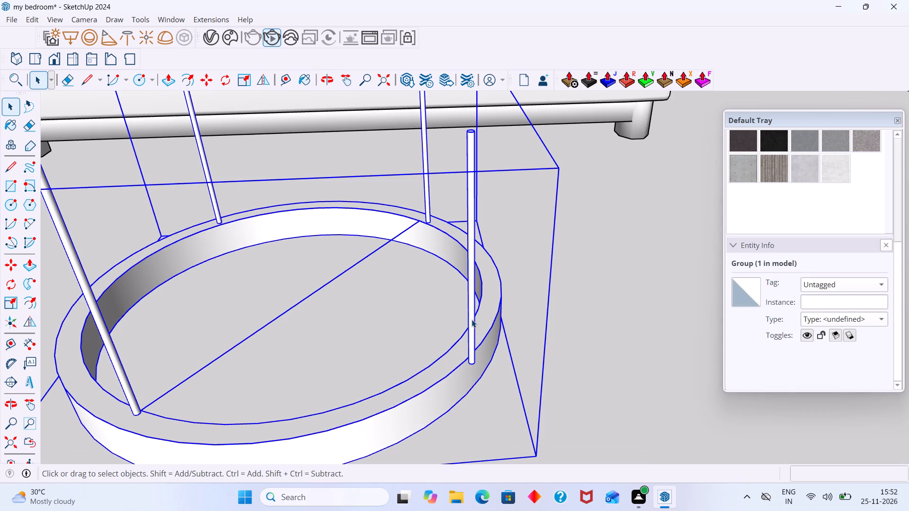
{"action": "double_click", "coordinate": [472, 319]}
{"action": "left_click", "coordinate": [472, 316]}
{"action": "left_click", "coordinate": [472, 314]}
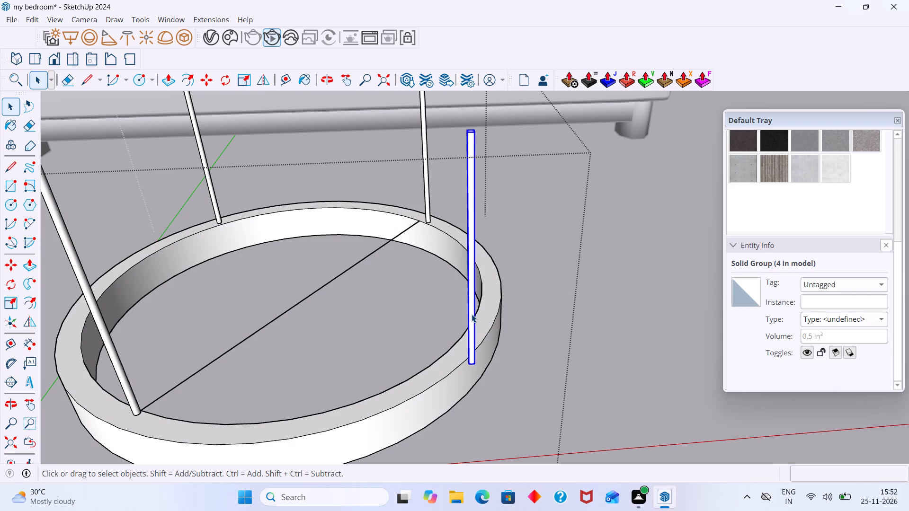
{"action": "key", "text": "m"}
{"action": "scroll", "coordinate": [485, 351], "scroll_direction": "up", "scroll_amount": 16}
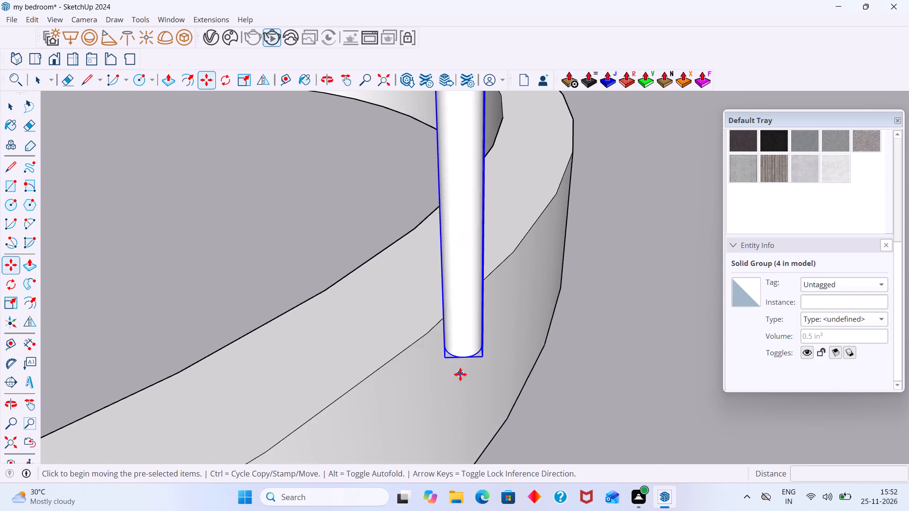
{"action": "middle_click_drag", "start_coordinate": [466, 365], "coordinate": [421, 220]}
{"action": "scroll", "coordinate": [423, 266], "scroll_direction": "up", "scroll_amount": 4}
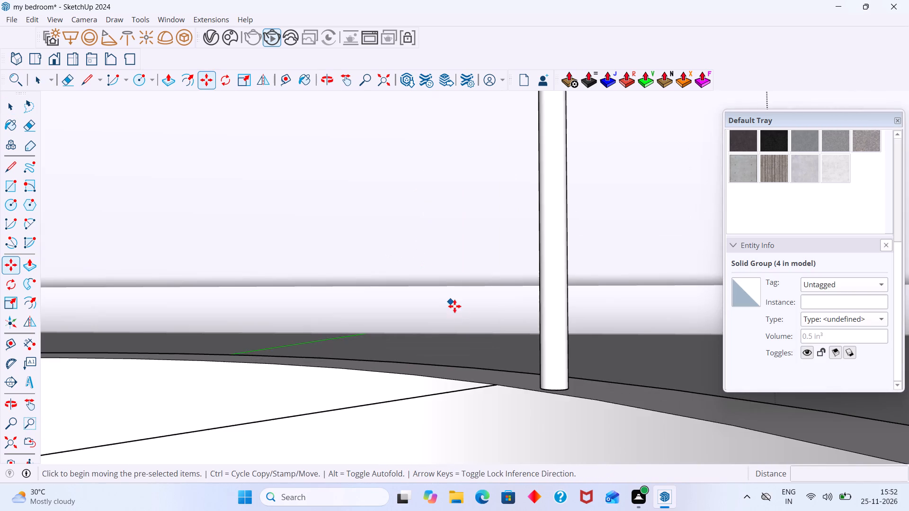
{"action": "scroll", "coordinate": [494, 332], "scroll_direction": "down", "scroll_amount": 11}
{"action": "middle_click_drag", "start_coordinate": [510, 334], "coordinate": [498, 302]}
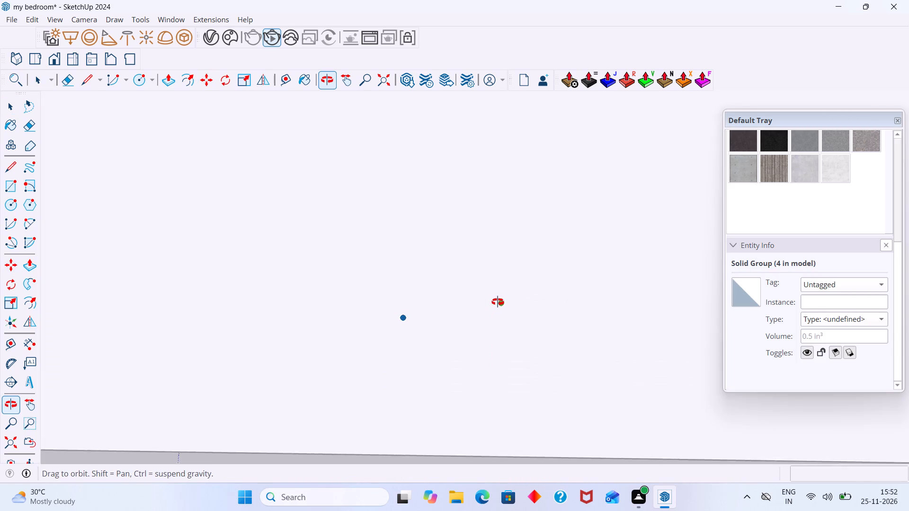
{"action": "middle_click_drag", "start_coordinate": [498, 302], "coordinate": [505, 320]}
{"action": "scroll", "coordinate": [516, 320], "scroll_direction": "up", "scroll_amount": 18}
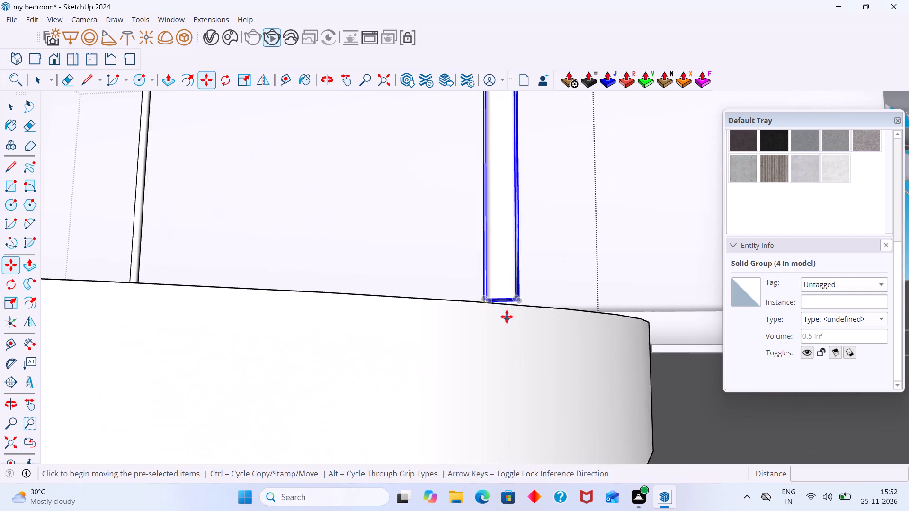
{"action": "scroll", "coordinate": [507, 317], "scroll_direction": "up", "scroll_amount": 12}
{"action": "scroll", "coordinate": [500, 297], "scroll_direction": "down", "scroll_amount": 5}
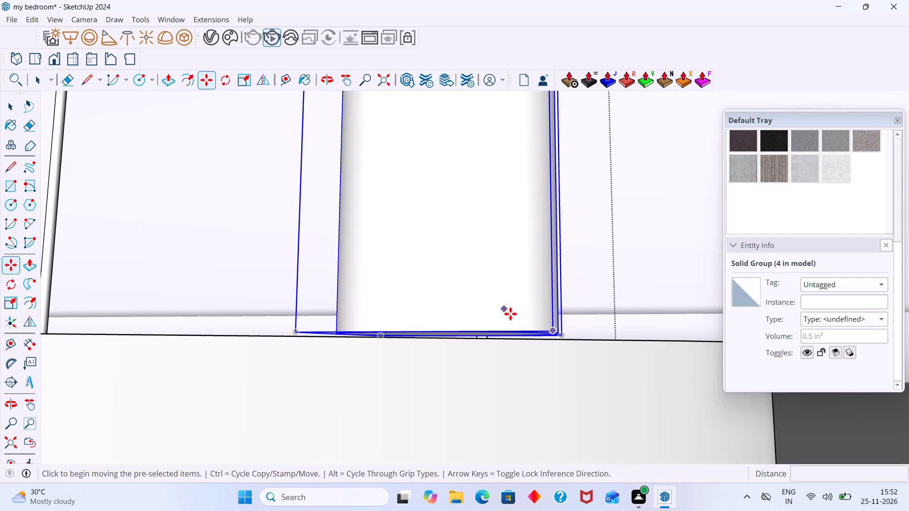
{"action": "middle_click_drag", "start_coordinate": [512, 316], "coordinate": [507, 280]}
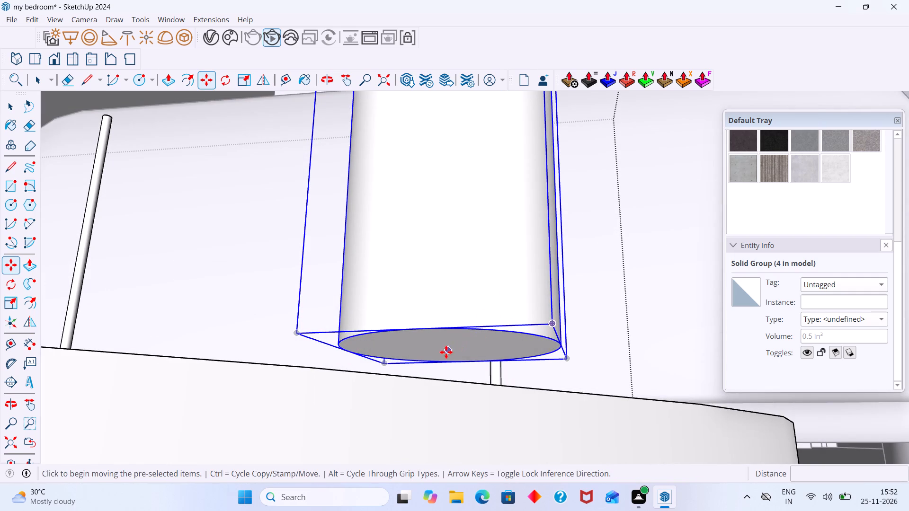
{"action": "left_click", "coordinate": [450, 350]}
{"action": "middle_click_drag", "start_coordinate": [433, 362], "coordinate": [550, 437]}
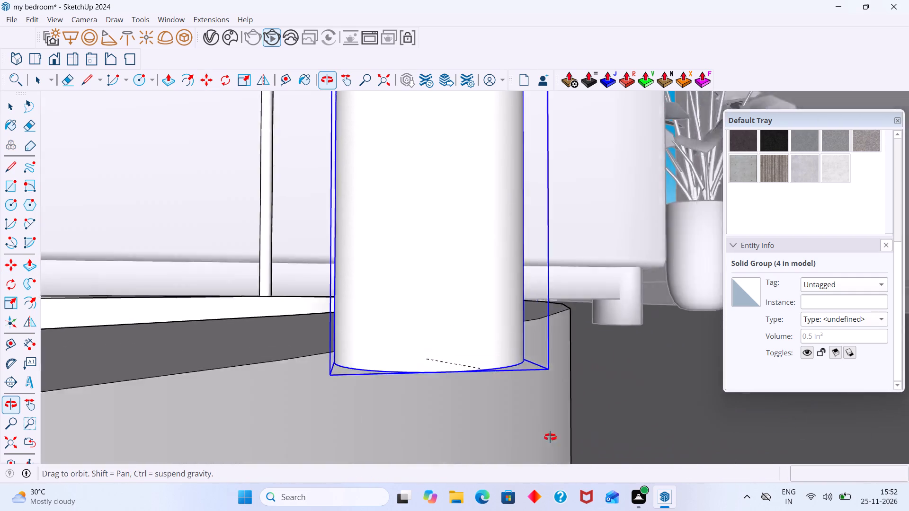
{"action": "middle_click_drag", "start_coordinate": [550, 437], "coordinate": [608, 472]}
{"action": "scroll", "coordinate": [317, 323], "scroll_direction": "down", "scroll_amount": 1}
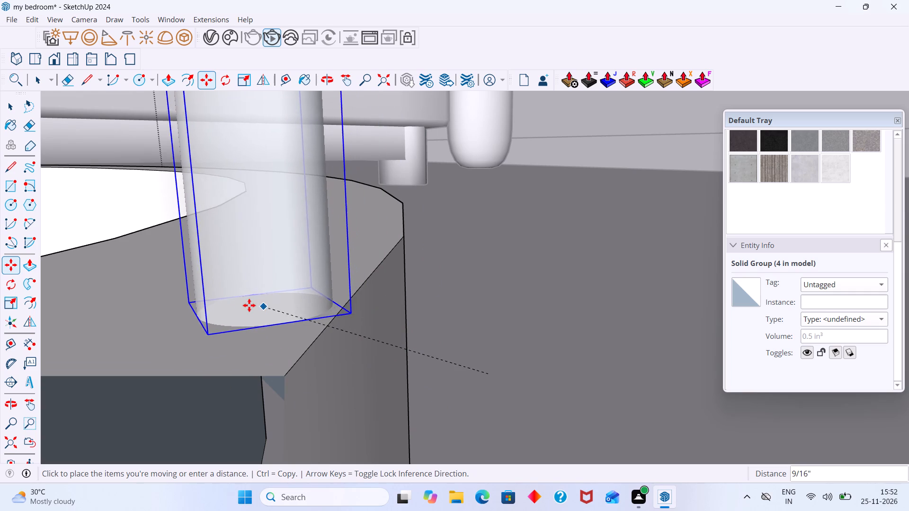
{"action": "left_click", "coordinate": [249, 305]}
{"action": "key", "text": "space"}
Nudge the fourth rod slightly inward so its base sits within the ring's top rim, and leave the group.
{"action": "scroll", "coordinate": [353, 314], "scroll_direction": "down", "scroll_amount": 8}
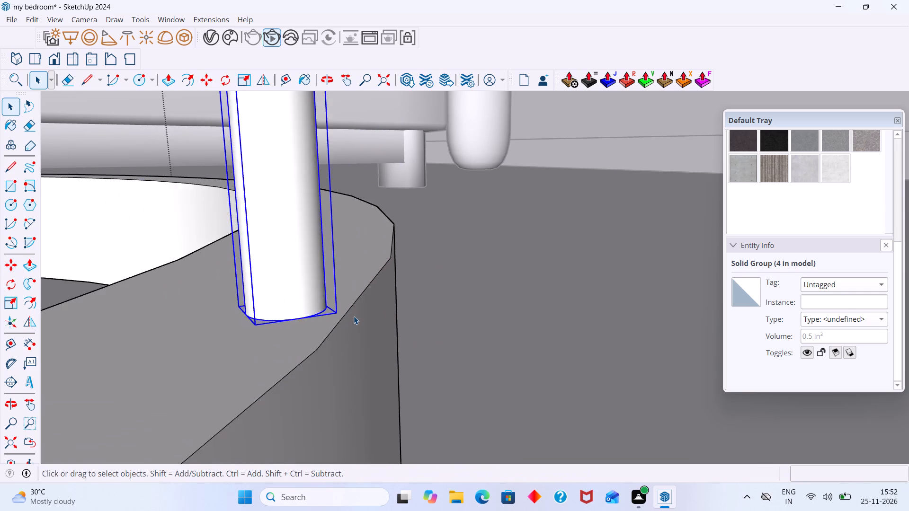
{"action": "scroll", "coordinate": [354, 316], "scroll_direction": "down", "scroll_amount": 20}
{"action": "scroll", "coordinate": [354, 316], "scroll_direction": "down", "scroll_amount": 17}
{"action": "scroll", "coordinate": [352, 301], "scroll_direction": "up", "scroll_amount": 8}
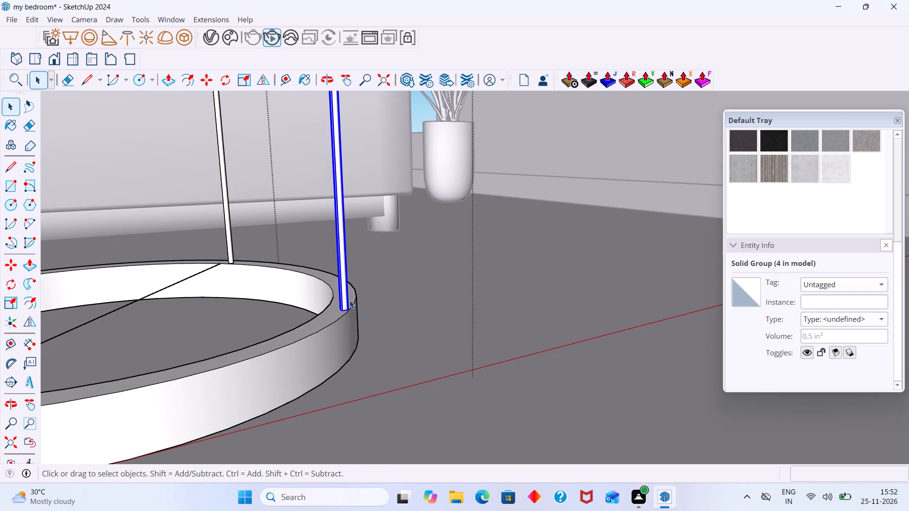
{"action": "key", "text": "m"}
{"action": "scroll", "coordinate": [322, 313], "scroll_direction": "up", "scroll_amount": 11}
{"action": "left_click", "coordinate": [362, 304]}
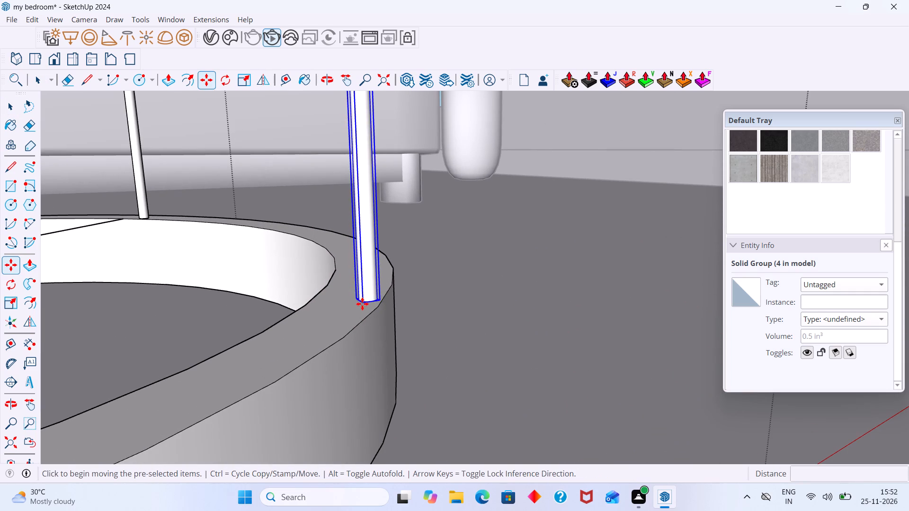
{"action": "left_click", "coordinate": [347, 305]}
{"action": "key", "text": "space"}
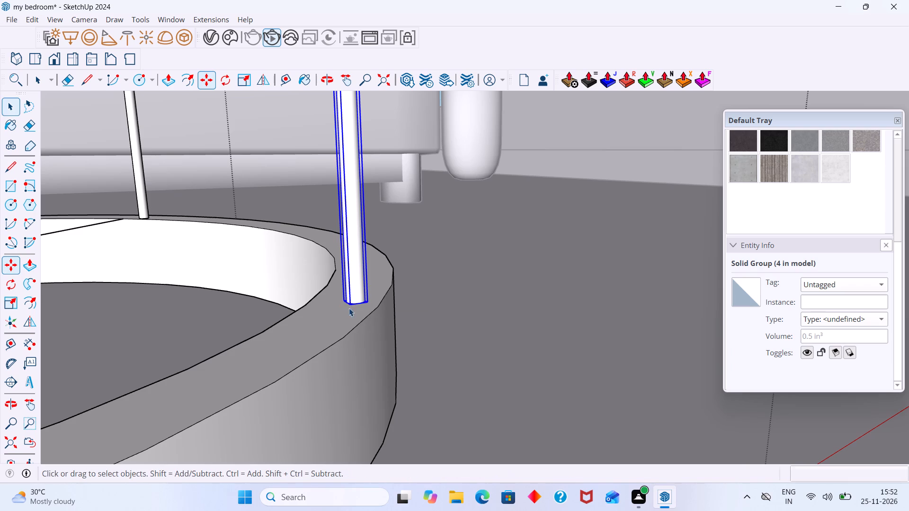
{"action": "scroll", "coordinate": [406, 315], "scroll_direction": "down", "scroll_amount": 20}
{"action": "scroll", "coordinate": [406, 315], "scroll_direction": "down", "scroll_amount": 18}
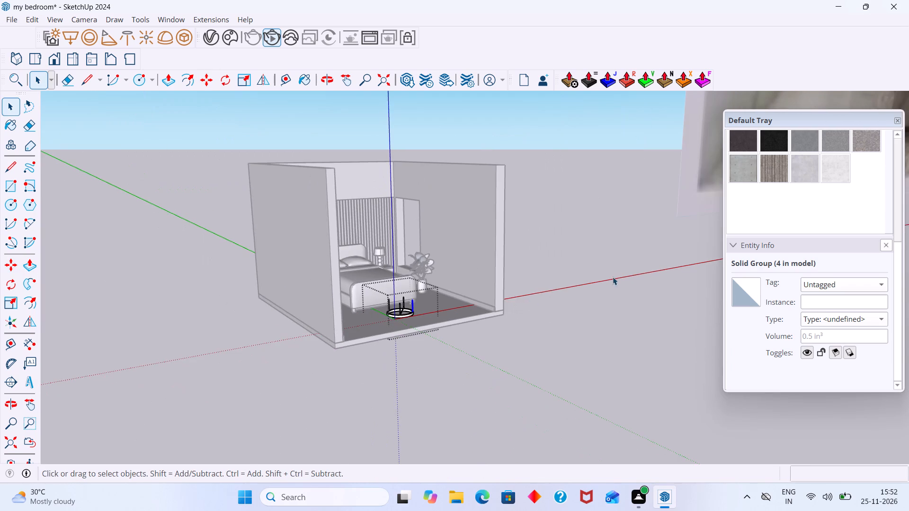
{"action": "left_click", "coordinate": [606, 252]}
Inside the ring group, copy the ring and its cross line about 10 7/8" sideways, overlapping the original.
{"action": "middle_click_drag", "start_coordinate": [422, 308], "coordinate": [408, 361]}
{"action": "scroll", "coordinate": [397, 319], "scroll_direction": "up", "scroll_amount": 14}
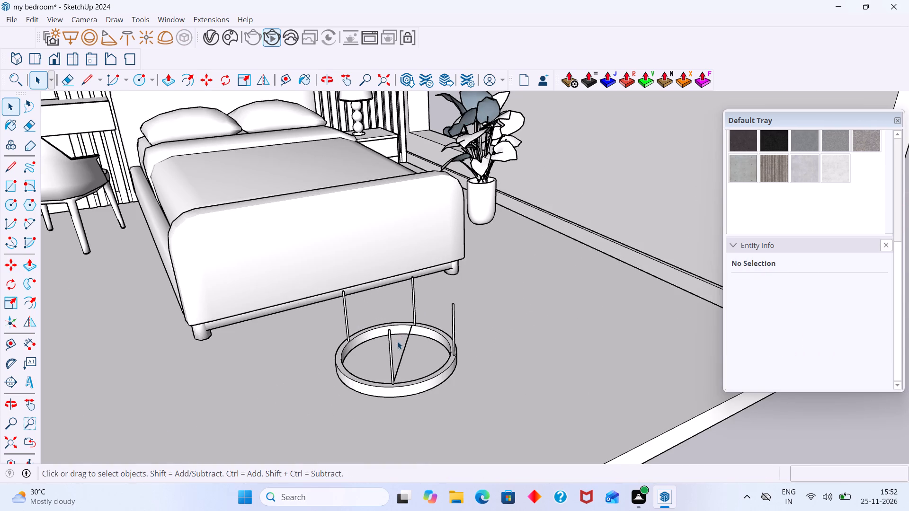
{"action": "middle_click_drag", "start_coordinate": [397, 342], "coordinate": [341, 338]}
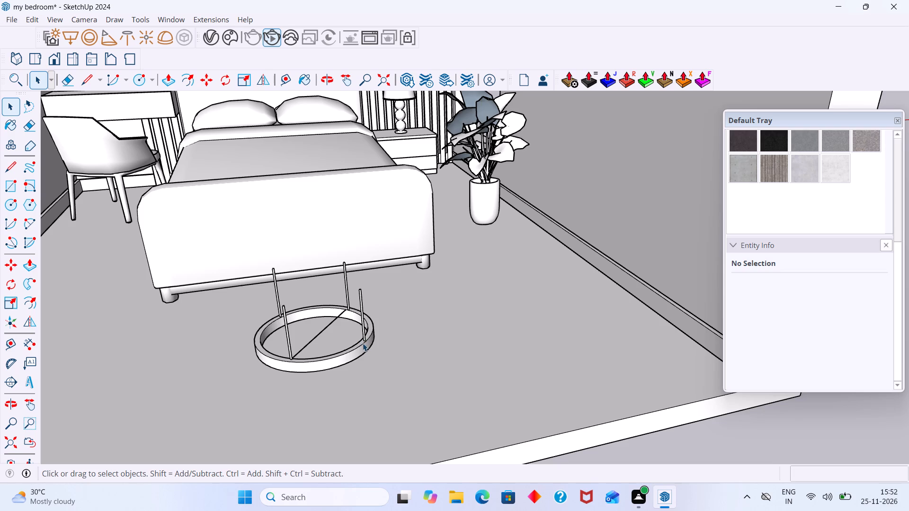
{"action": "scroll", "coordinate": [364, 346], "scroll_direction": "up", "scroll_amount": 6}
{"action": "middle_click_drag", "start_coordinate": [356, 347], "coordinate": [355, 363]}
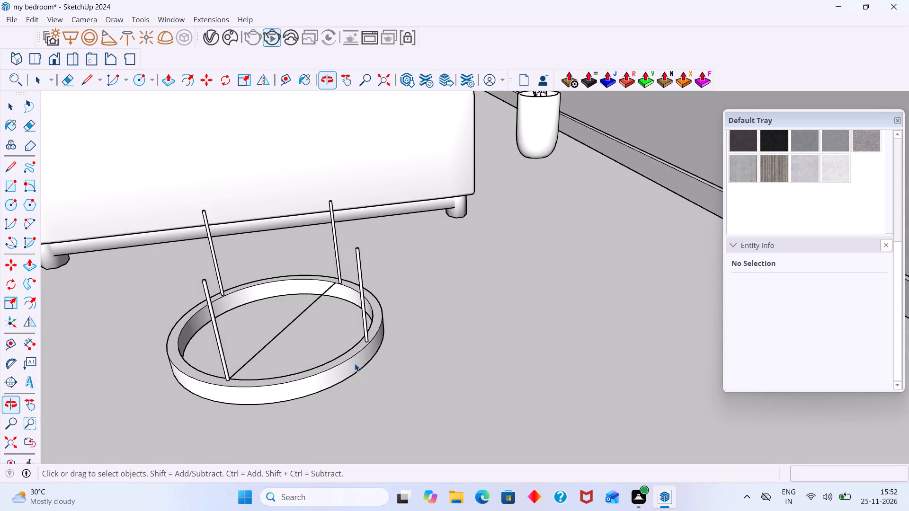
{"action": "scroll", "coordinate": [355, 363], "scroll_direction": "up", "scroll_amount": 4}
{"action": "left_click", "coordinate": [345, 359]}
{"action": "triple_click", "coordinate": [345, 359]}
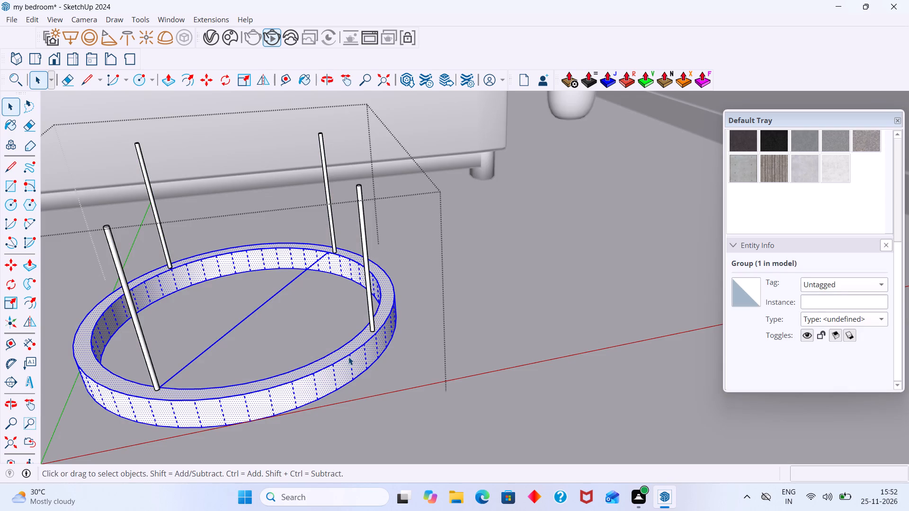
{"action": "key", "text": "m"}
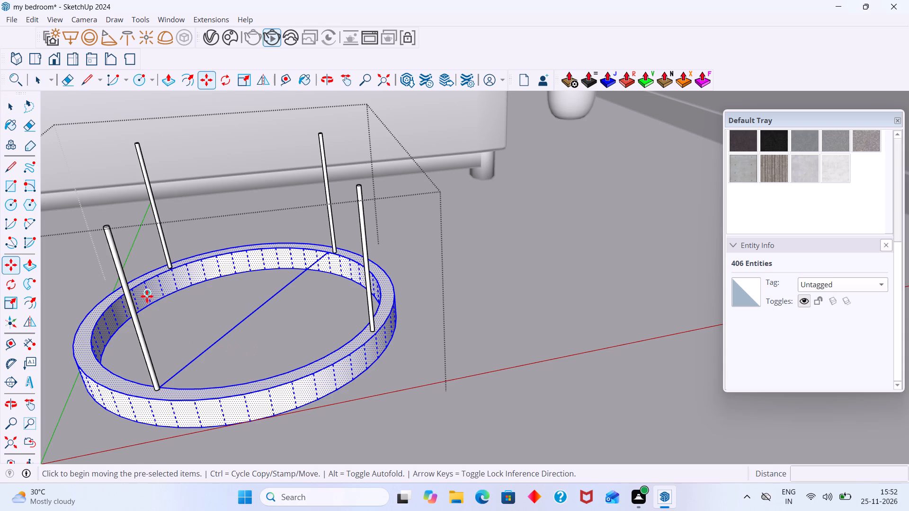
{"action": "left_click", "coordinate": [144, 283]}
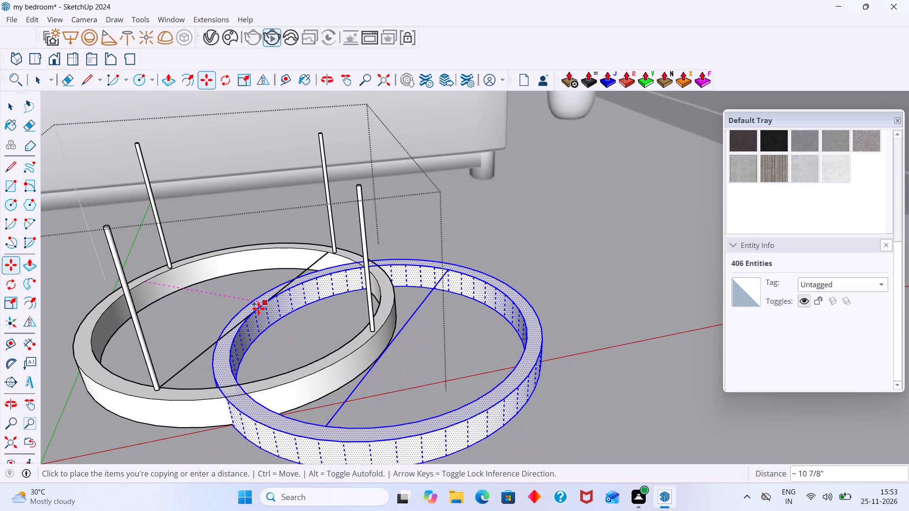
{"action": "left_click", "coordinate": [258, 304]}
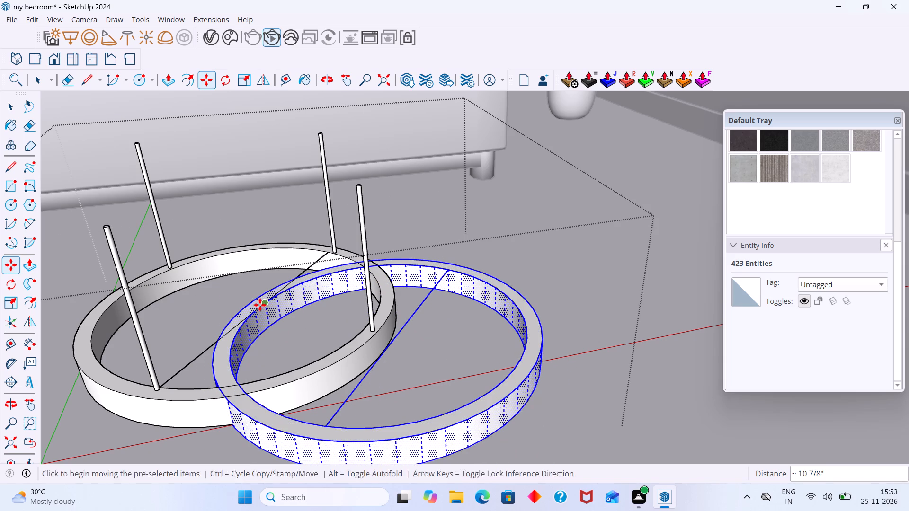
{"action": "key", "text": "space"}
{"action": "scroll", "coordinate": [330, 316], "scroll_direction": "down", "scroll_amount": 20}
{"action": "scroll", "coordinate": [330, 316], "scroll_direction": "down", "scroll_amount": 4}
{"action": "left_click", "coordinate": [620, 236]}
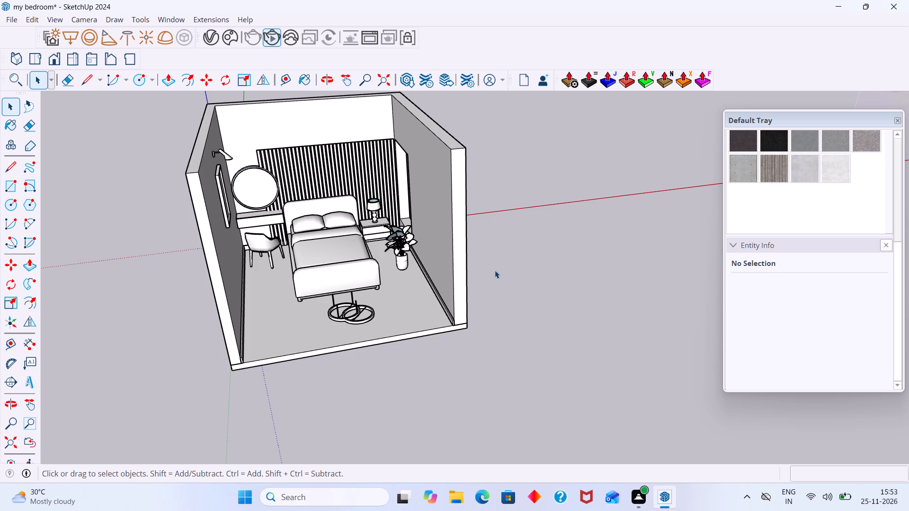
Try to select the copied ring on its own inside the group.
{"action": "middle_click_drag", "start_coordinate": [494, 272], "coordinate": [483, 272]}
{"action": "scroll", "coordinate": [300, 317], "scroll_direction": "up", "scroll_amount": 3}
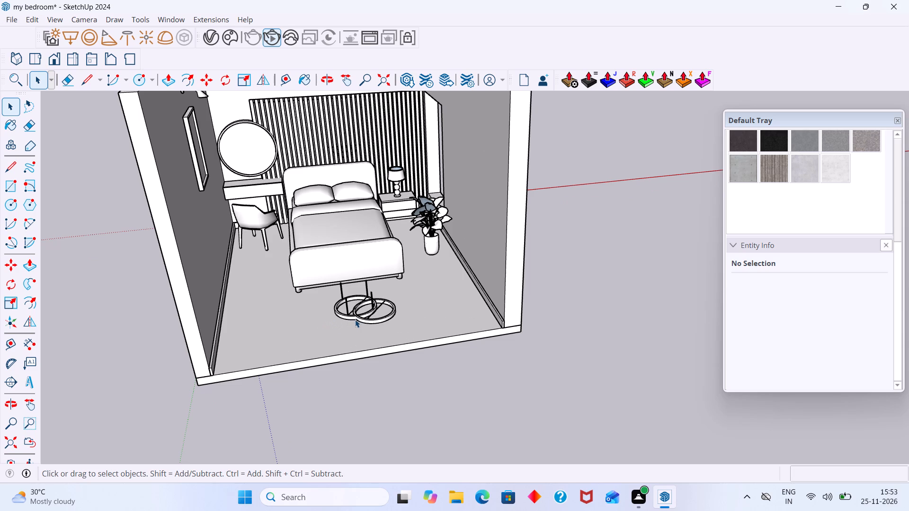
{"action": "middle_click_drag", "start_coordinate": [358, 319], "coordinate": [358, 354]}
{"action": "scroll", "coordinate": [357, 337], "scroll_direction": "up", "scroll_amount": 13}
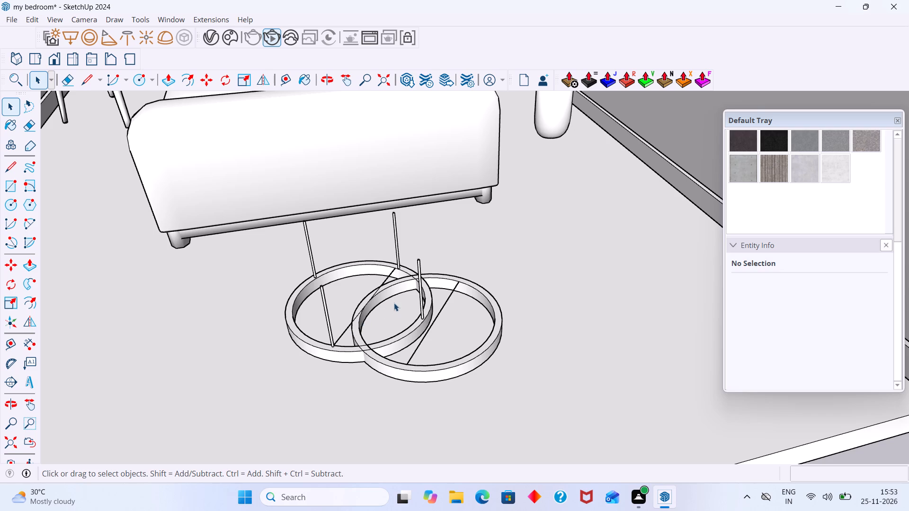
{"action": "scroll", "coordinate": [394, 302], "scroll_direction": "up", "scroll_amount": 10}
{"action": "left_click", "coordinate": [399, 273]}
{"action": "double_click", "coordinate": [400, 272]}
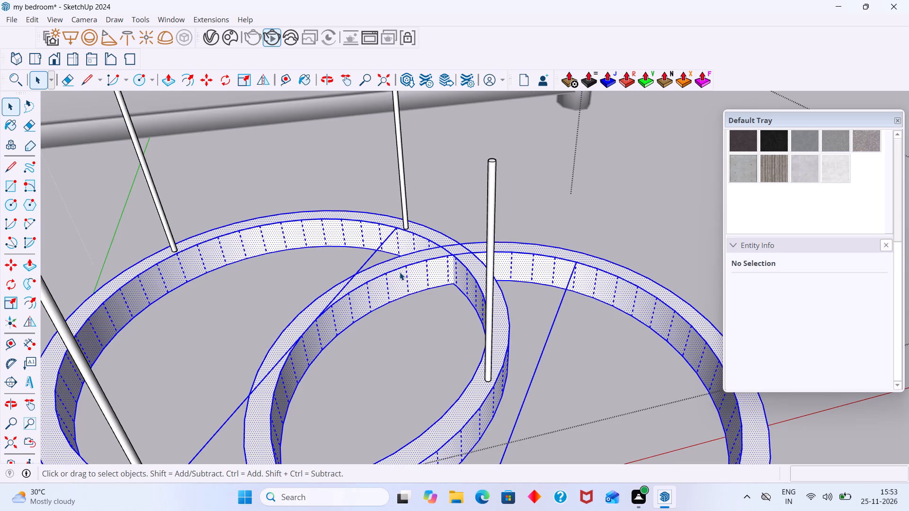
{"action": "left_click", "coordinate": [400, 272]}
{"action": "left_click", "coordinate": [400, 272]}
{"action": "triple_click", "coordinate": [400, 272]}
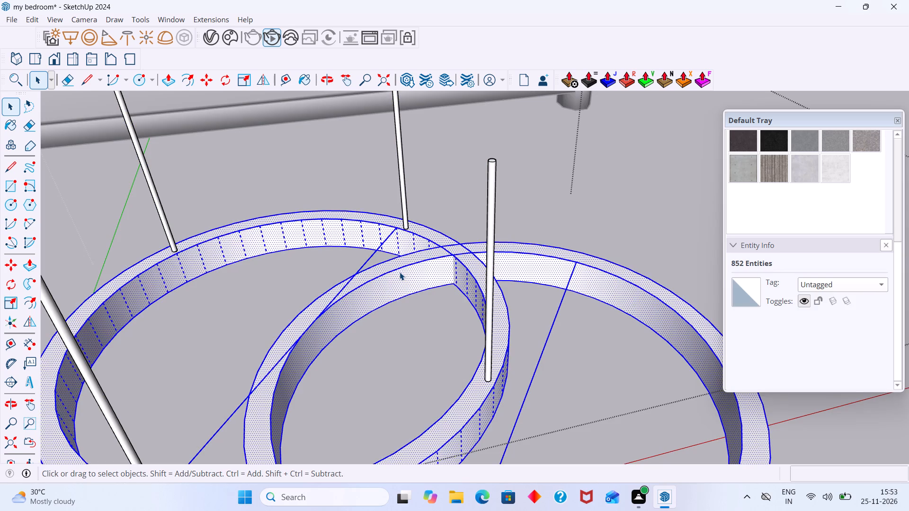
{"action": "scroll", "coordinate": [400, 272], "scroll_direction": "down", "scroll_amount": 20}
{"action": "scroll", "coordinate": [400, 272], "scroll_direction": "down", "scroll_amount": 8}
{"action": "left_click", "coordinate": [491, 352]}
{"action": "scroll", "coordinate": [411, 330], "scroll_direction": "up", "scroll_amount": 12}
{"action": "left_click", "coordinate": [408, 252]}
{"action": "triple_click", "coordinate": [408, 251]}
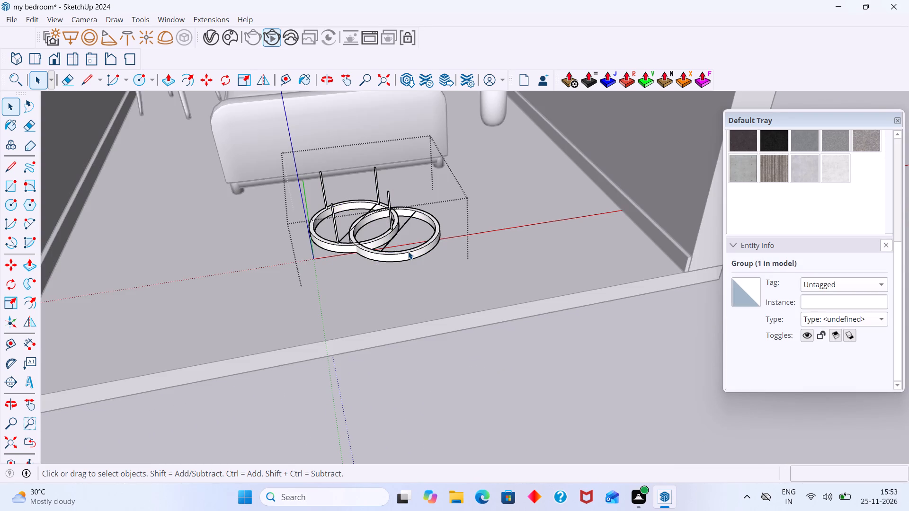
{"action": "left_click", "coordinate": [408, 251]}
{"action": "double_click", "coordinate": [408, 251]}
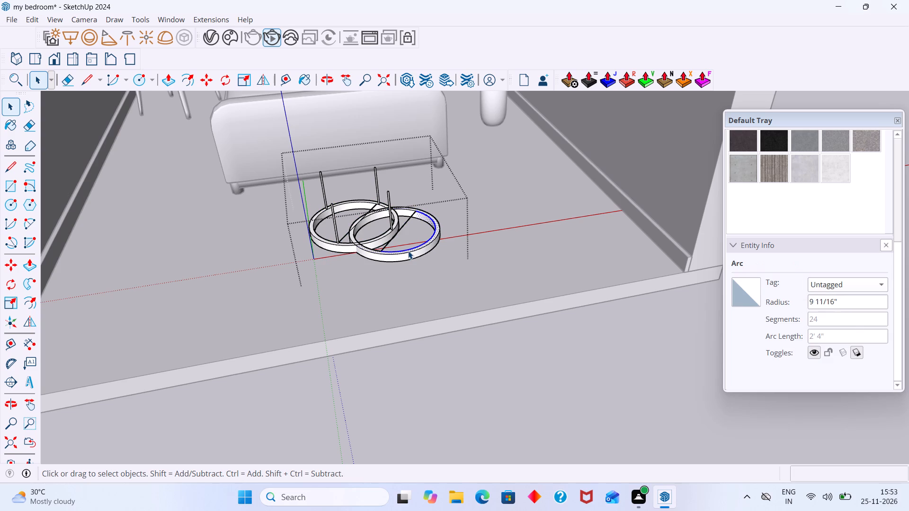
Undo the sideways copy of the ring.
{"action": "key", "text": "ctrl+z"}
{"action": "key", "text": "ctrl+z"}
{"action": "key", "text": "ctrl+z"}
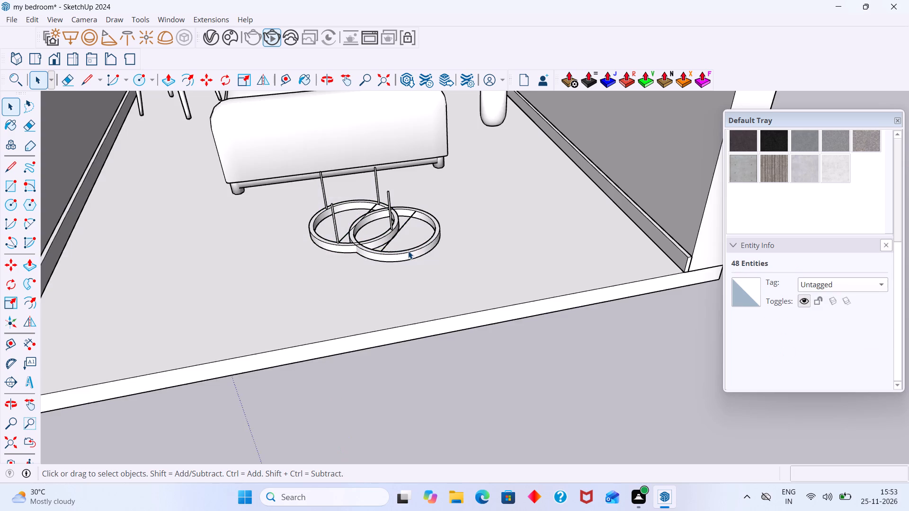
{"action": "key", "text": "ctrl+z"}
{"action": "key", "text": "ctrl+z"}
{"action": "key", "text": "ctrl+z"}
Inside the group, copy the ring and its cross line about 1' 1" away from the bed.
{"action": "scroll", "coordinate": [371, 247], "scroll_direction": "up", "scroll_amount": 5}
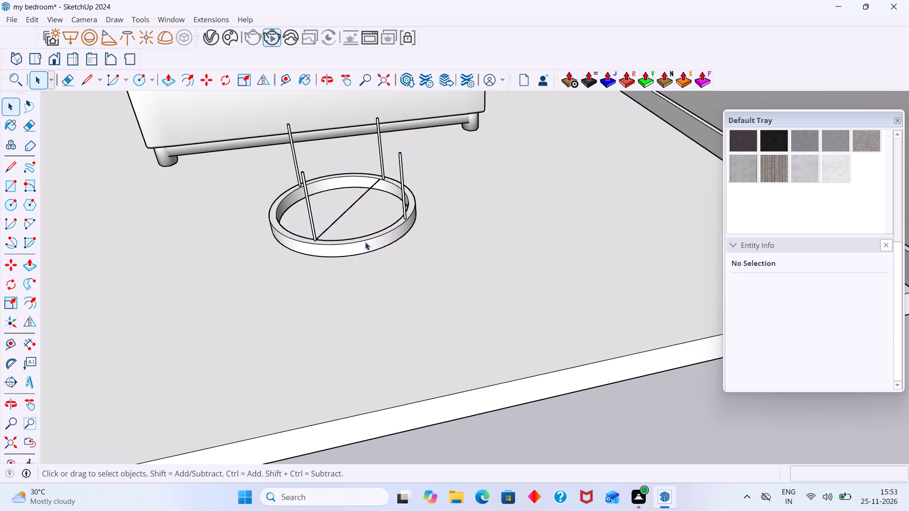
{"action": "left_click", "coordinate": [365, 242]}
{"action": "triple_click", "coordinate": [364, 239]}
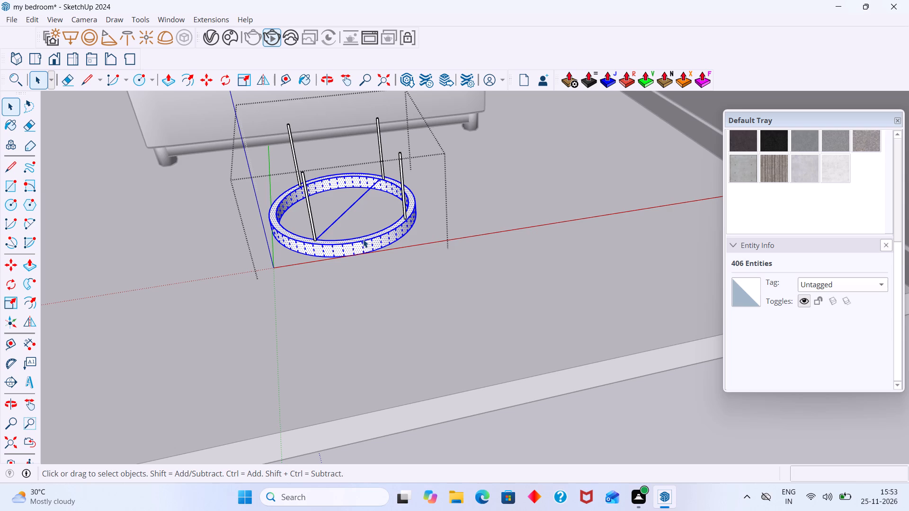
{"action": "key", "text": "m"}
{"action": "scroll", "coordinate": [284, 200], "scroll_direction": "up", "scroll_amount": 7}
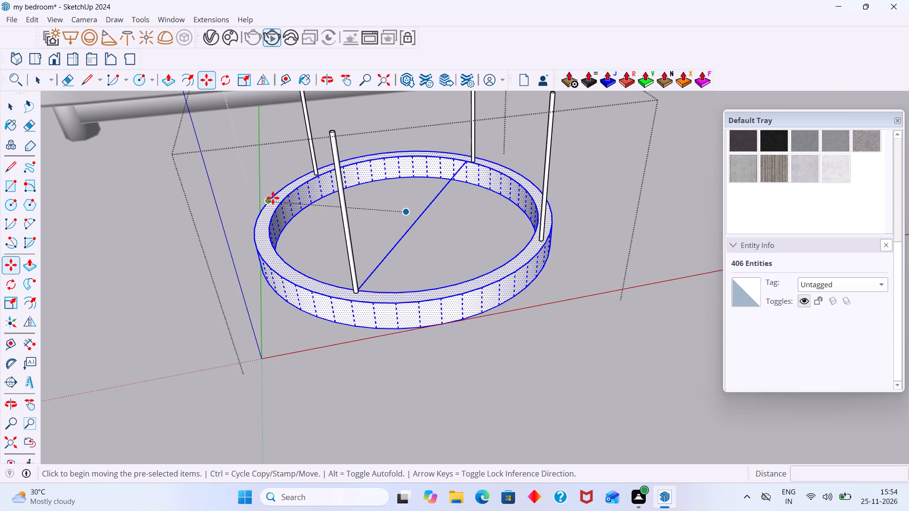
{"action": "left_click", "coordinate": [277, 193]}
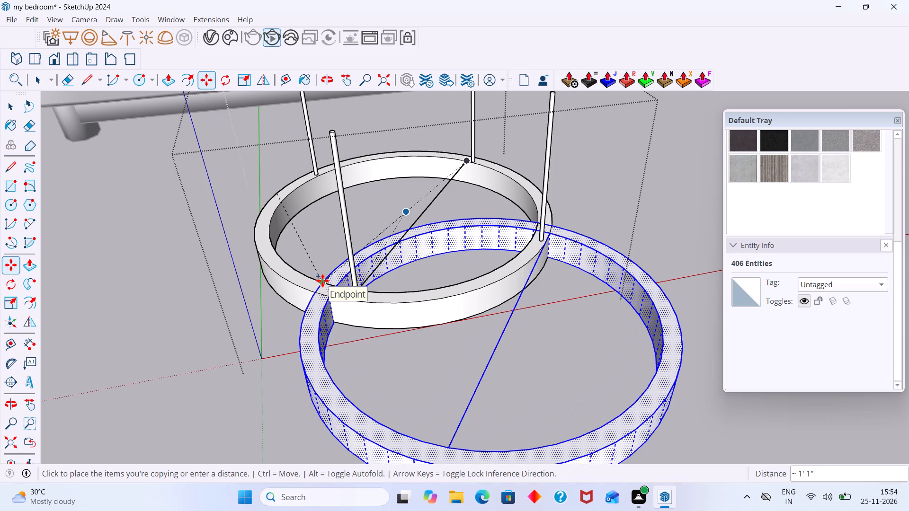
{"action": "left_click", "coordinate": [322, 281]}
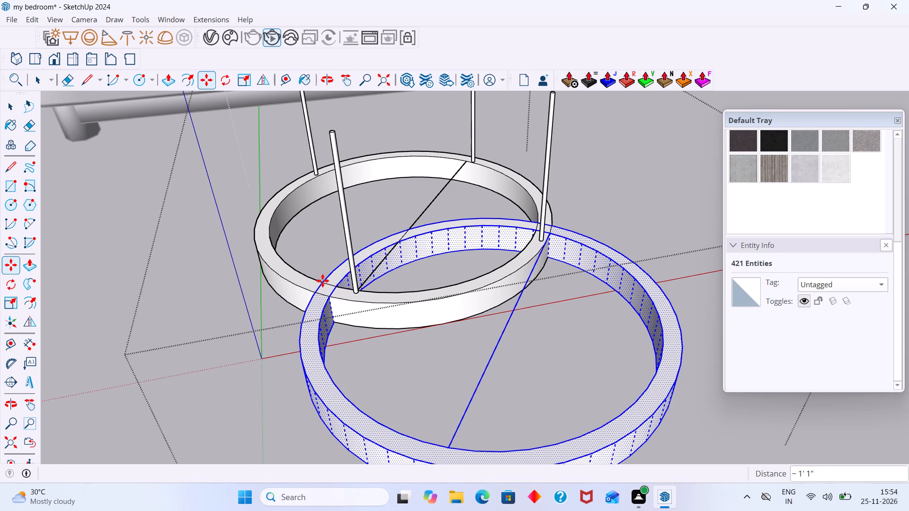
{"action": "key", "text": "space"}
Copy the selected ring geometry 2" straight down, from the ring's top edge to its bottom edge, and leave the group.
{"action": "scroll", "coordinate": [315, 312], "scroll_direction": "up", "scroll_amount": 2}
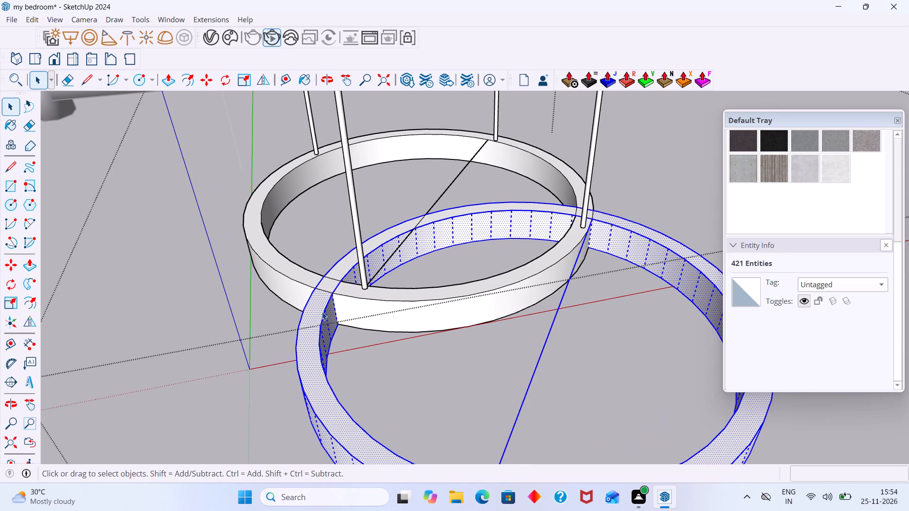
{"action": "key", "text": "m"}
{"action": "left_click", "coordinate": [332, 293]}
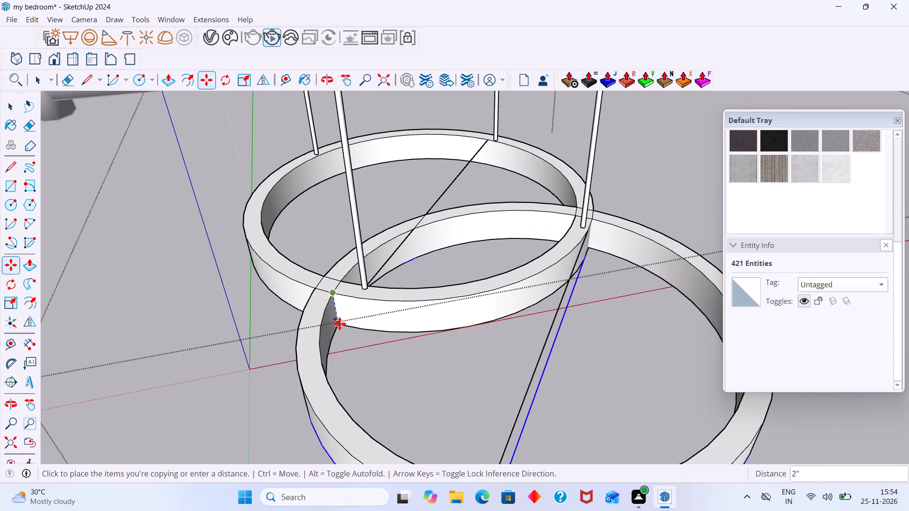
{"action": "left_click", "coordinate": [339, 323]}
{"action": "scroll", "coordinate": [392, 301], "scroll_direction": "down", "scroll_amount": 4}
{"action": "middle_click_drag", "start_coordinate": [396, 304], "coordinate": [422, 222]}
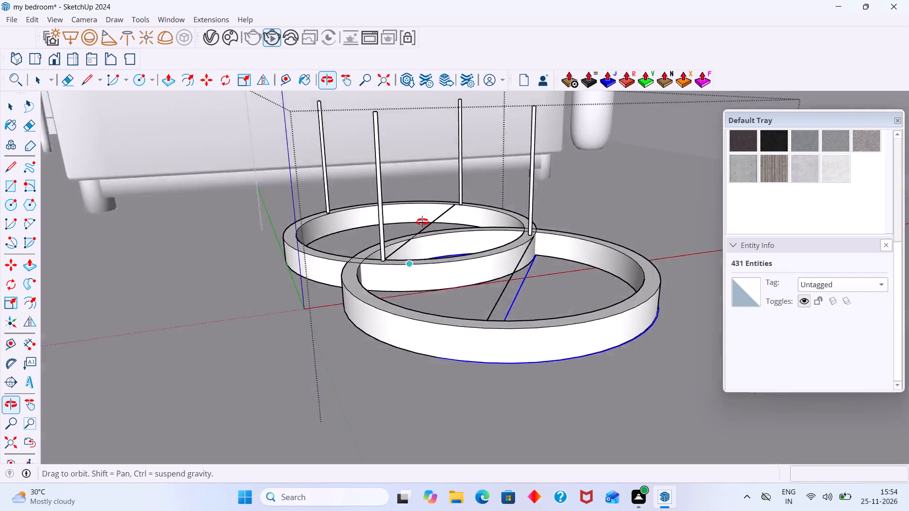
{"action": "middle_click_drag", "start_coordinate": [422, 222], "coordinate": [399, 171]}
{"action": "scroll", "coordinate": [379, 166], "scroll_direction": "down", "scroll_amount": 3}
{"action": "key", "text": "space"}
{"action": "middle_click_drag", "start_coordinate": [371, 217], "coordinate": [368, 275]}
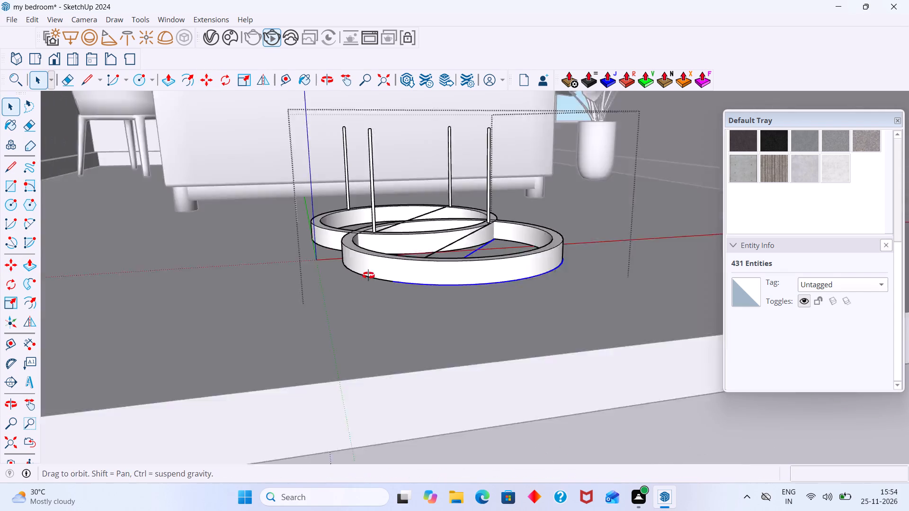
{"action": "middle_click_drag", "start_coordinate": [368, 275], "coordinate": [368, 301]}
{"action": "scroll", "coordinate": [378, 285], "scroll_direction": "down", "scroll_amount": 3}
{"action": "middle_click_drag", "start_coordinate": [386, 278], "coordinate": [386, 324]}
{"action": "key", "text": "Escape"}
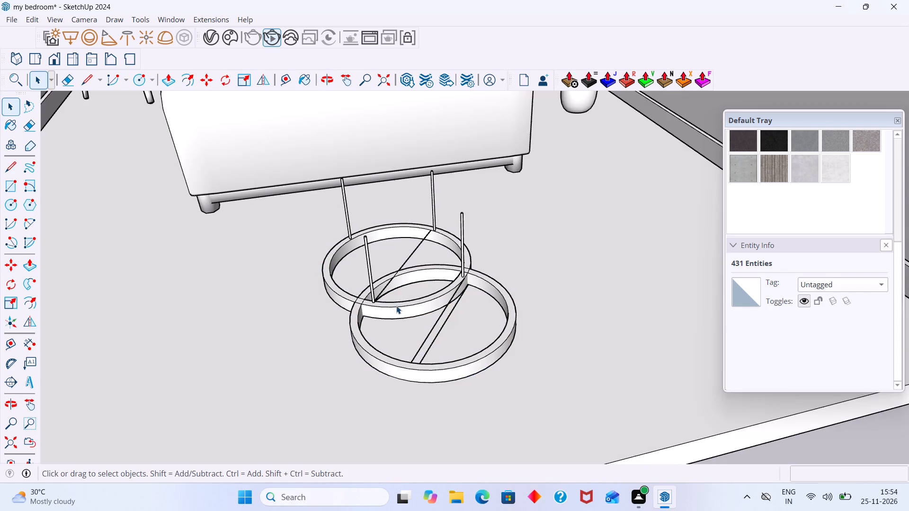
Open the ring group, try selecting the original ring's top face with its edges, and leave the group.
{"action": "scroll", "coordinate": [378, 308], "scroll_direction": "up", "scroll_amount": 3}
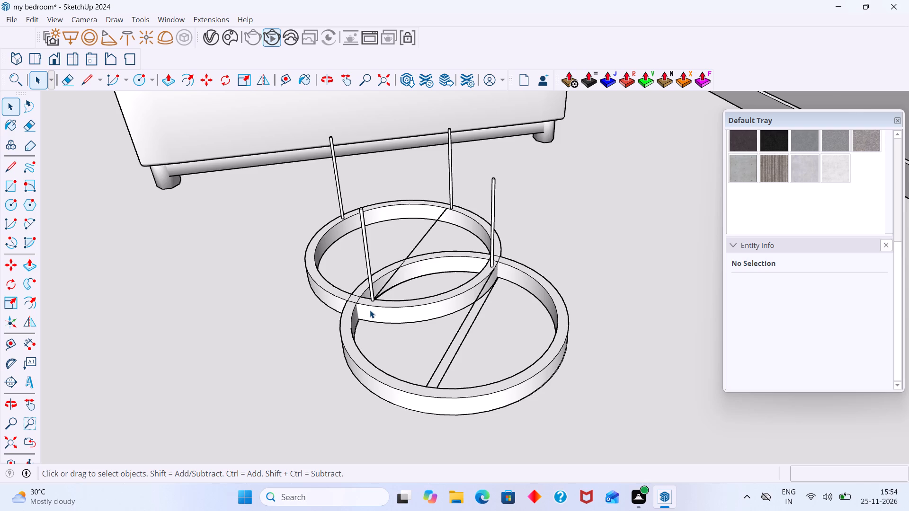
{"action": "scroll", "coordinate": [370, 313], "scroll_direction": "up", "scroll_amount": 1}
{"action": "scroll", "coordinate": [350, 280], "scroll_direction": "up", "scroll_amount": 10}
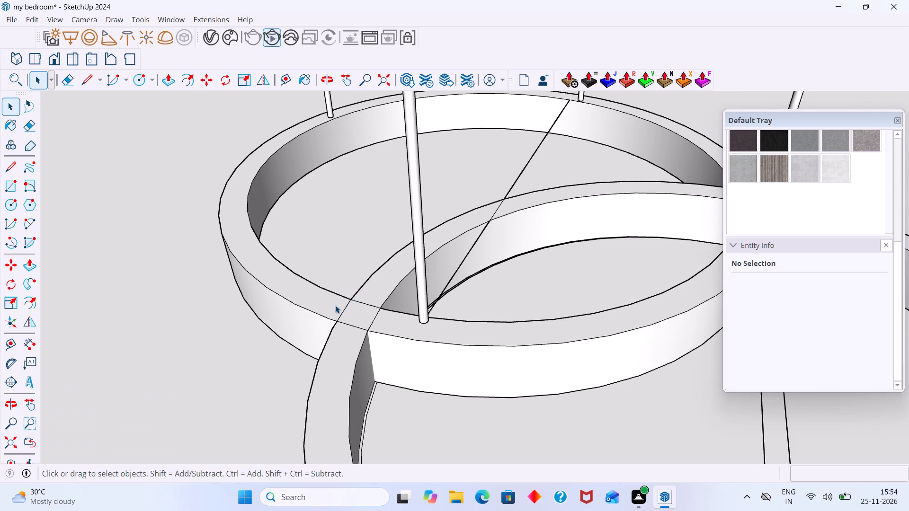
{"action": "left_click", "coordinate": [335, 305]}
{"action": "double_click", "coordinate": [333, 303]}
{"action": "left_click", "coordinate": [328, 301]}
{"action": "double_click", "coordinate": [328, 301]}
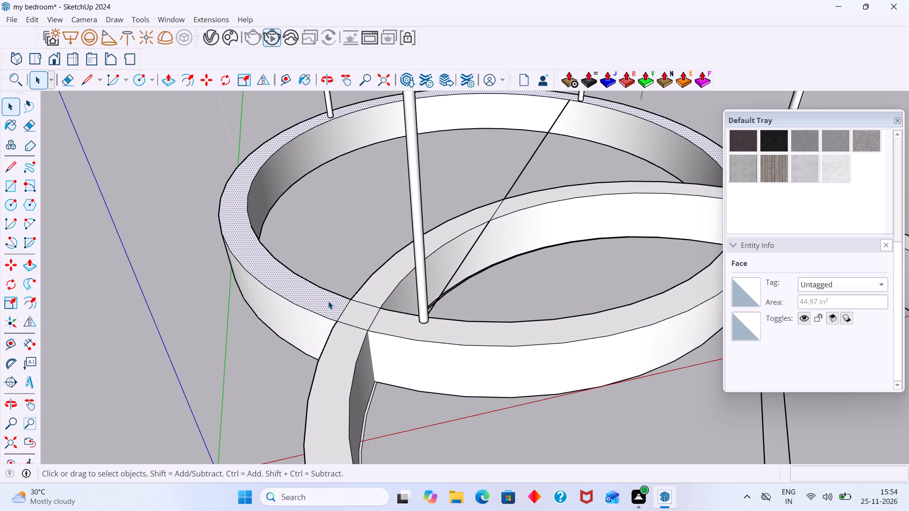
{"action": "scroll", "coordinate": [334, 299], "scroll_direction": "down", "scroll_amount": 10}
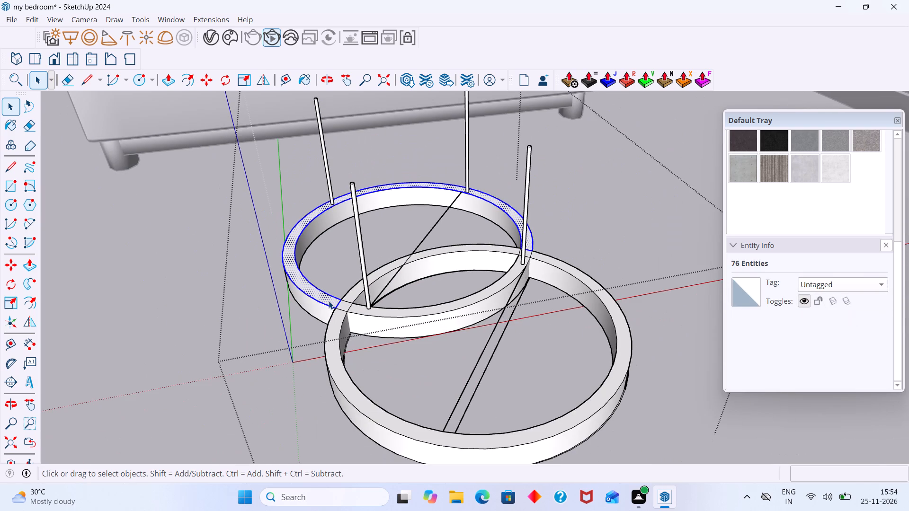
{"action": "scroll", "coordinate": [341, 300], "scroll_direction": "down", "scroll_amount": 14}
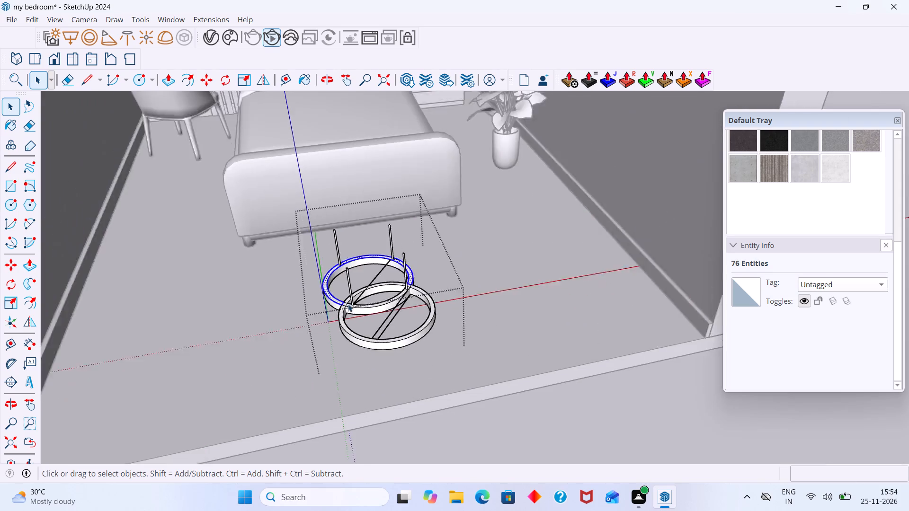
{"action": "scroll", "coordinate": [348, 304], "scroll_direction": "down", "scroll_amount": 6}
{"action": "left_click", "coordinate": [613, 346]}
Undo the downward and sideways copies of the ring, leaving only the original ring beneath the rods.
{"action": "scroll", "coordinate": [378, 340], "scroll_direction": "up", "scroll_amount": 13}
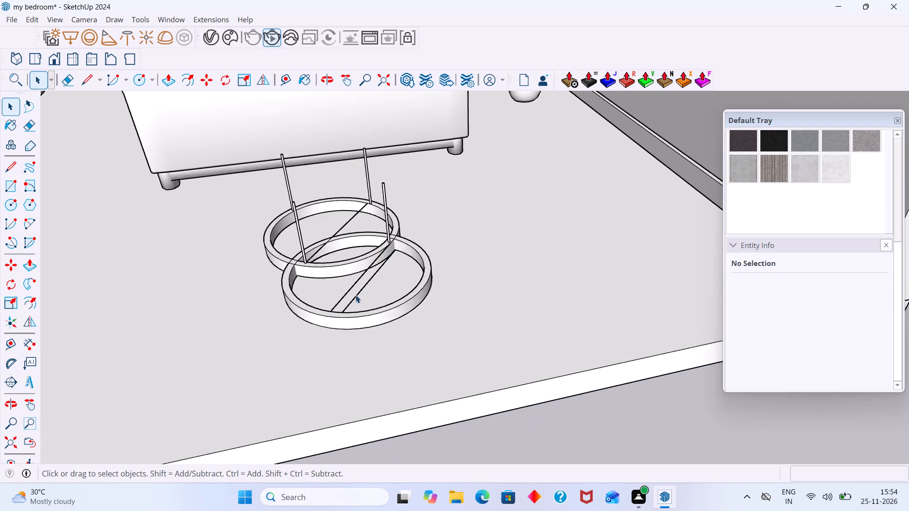
{"action": "middle_click_drag", "start_coordinate": [358, 292], "coordinate": [323, 293]}
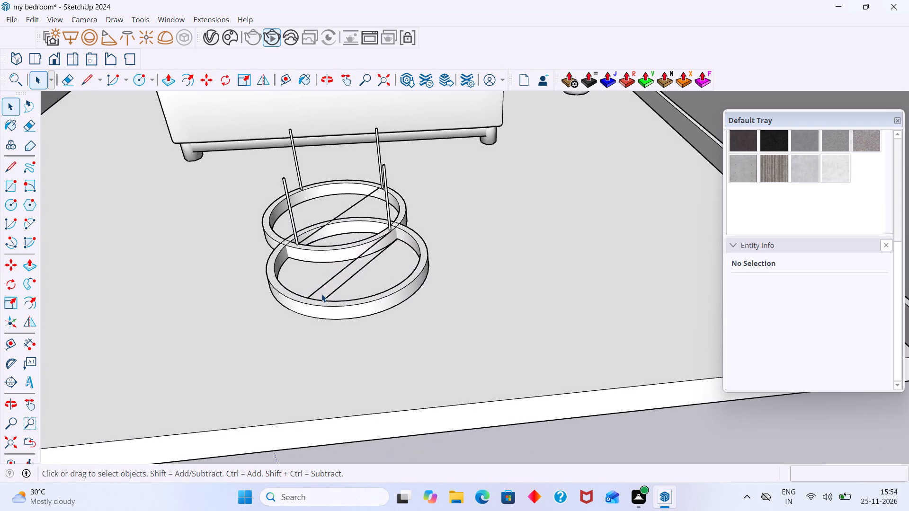
{"action": "key", "text": "ctrl+z"}
{"action": "key", "text": "ctrl+z"}
{"action": "key", "text": "ctrl+z"}
{"action": "key", "text": "ctrl+z"}
{"action": "key", "text": "ctrl+z"}
{"action": "key", "text": "ctrl+z"}
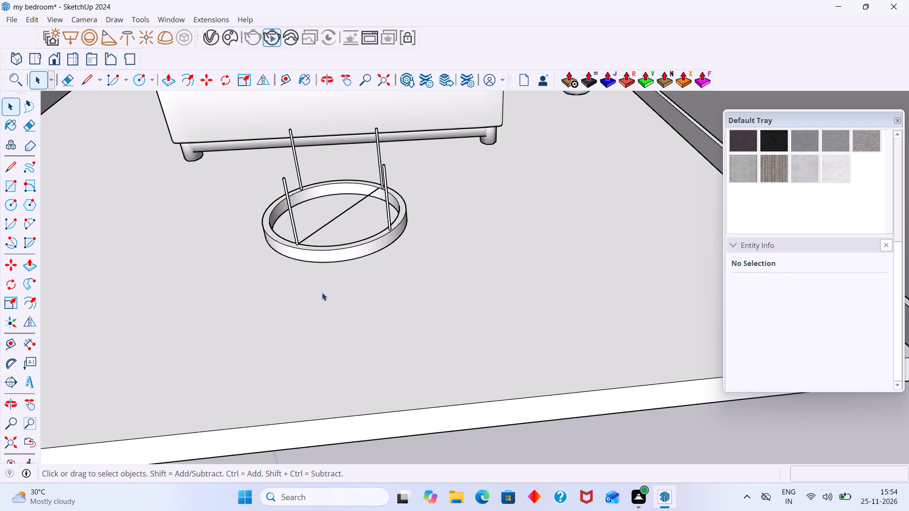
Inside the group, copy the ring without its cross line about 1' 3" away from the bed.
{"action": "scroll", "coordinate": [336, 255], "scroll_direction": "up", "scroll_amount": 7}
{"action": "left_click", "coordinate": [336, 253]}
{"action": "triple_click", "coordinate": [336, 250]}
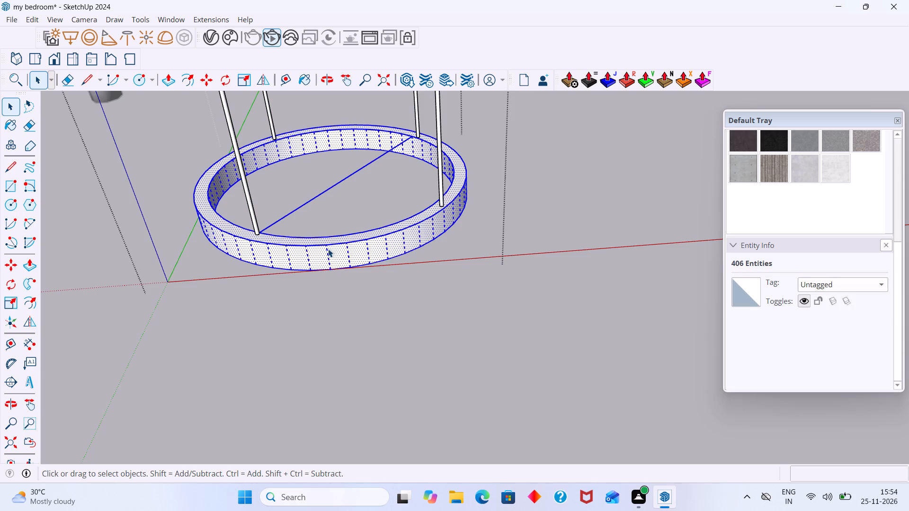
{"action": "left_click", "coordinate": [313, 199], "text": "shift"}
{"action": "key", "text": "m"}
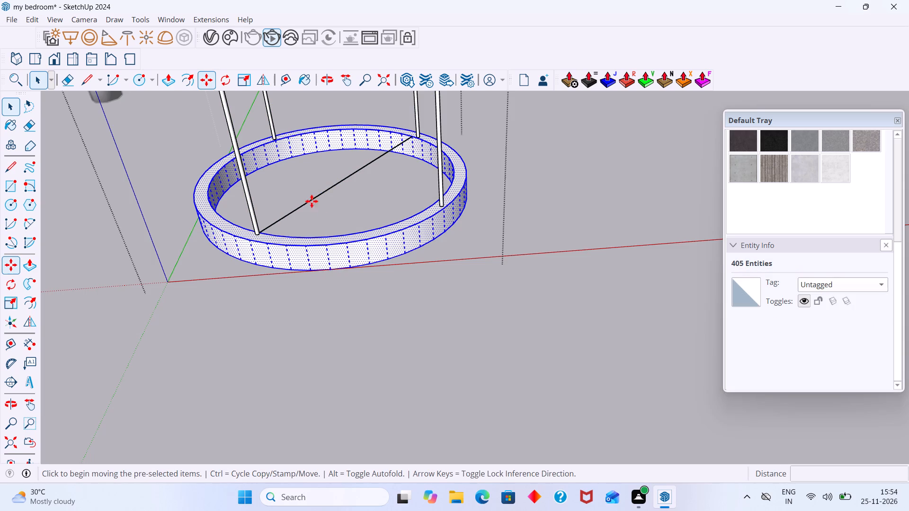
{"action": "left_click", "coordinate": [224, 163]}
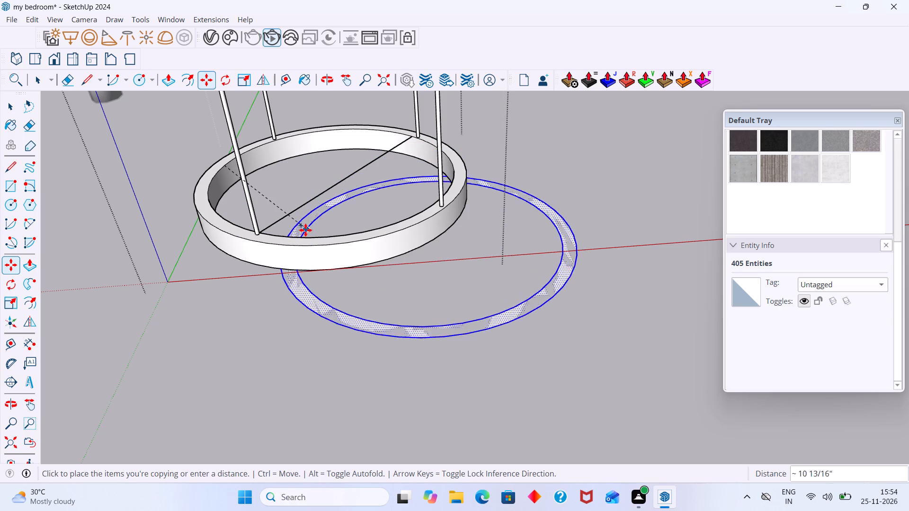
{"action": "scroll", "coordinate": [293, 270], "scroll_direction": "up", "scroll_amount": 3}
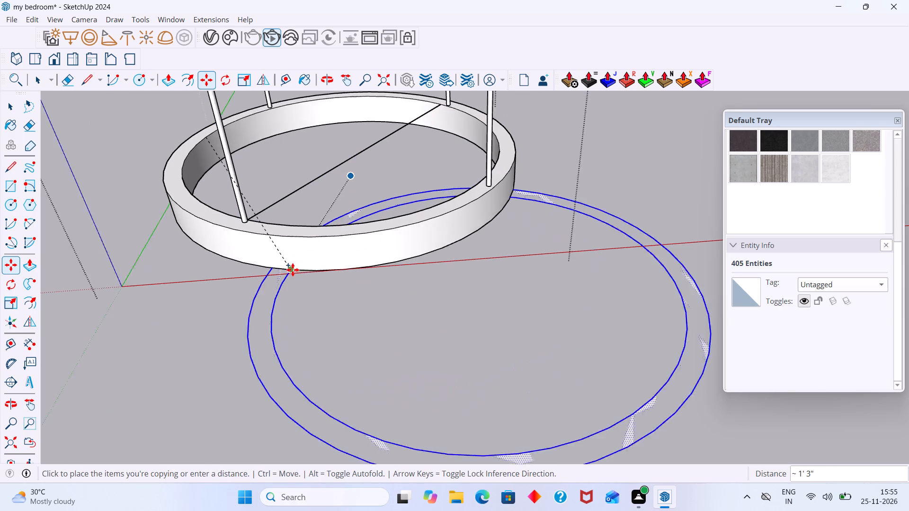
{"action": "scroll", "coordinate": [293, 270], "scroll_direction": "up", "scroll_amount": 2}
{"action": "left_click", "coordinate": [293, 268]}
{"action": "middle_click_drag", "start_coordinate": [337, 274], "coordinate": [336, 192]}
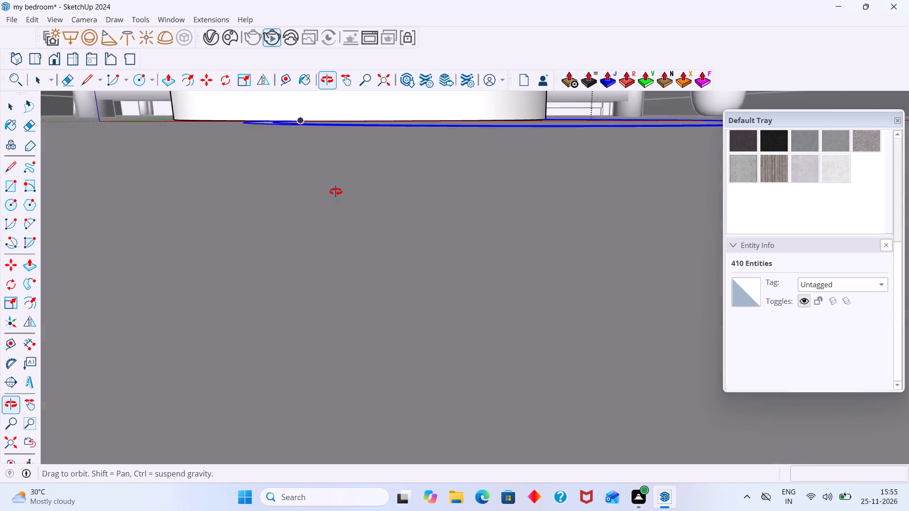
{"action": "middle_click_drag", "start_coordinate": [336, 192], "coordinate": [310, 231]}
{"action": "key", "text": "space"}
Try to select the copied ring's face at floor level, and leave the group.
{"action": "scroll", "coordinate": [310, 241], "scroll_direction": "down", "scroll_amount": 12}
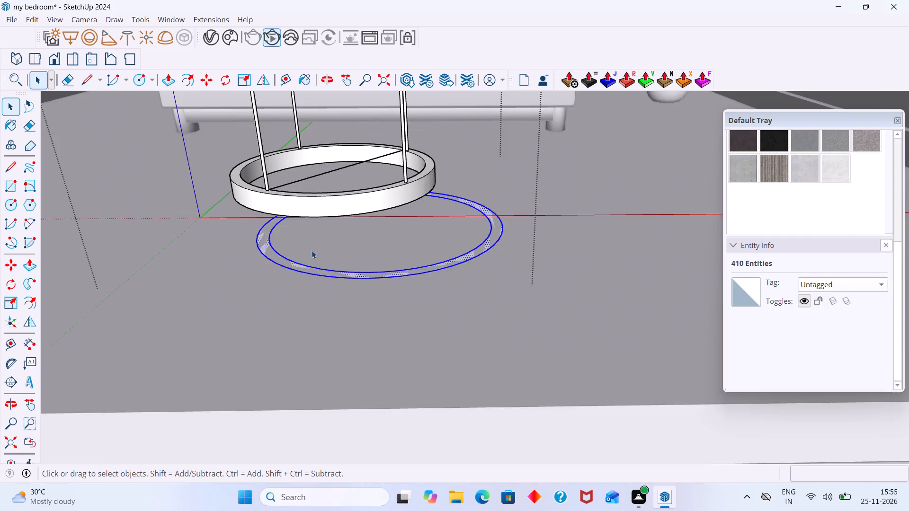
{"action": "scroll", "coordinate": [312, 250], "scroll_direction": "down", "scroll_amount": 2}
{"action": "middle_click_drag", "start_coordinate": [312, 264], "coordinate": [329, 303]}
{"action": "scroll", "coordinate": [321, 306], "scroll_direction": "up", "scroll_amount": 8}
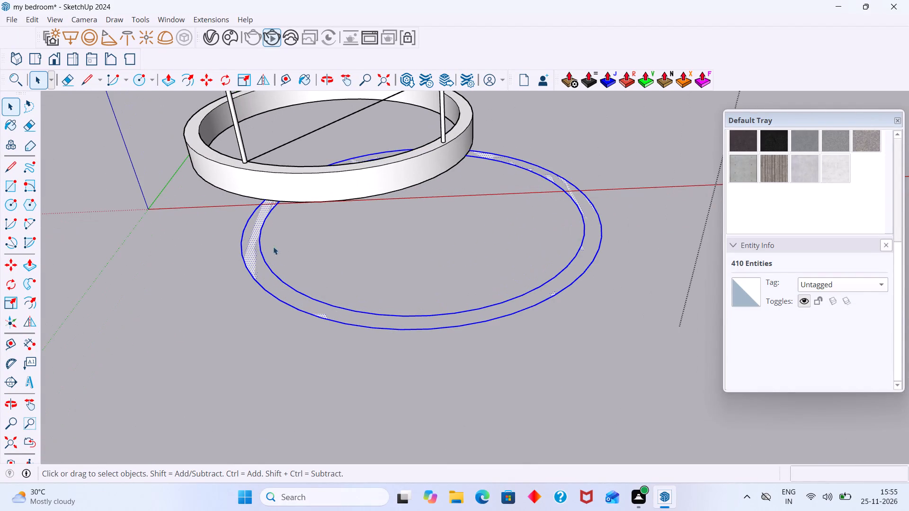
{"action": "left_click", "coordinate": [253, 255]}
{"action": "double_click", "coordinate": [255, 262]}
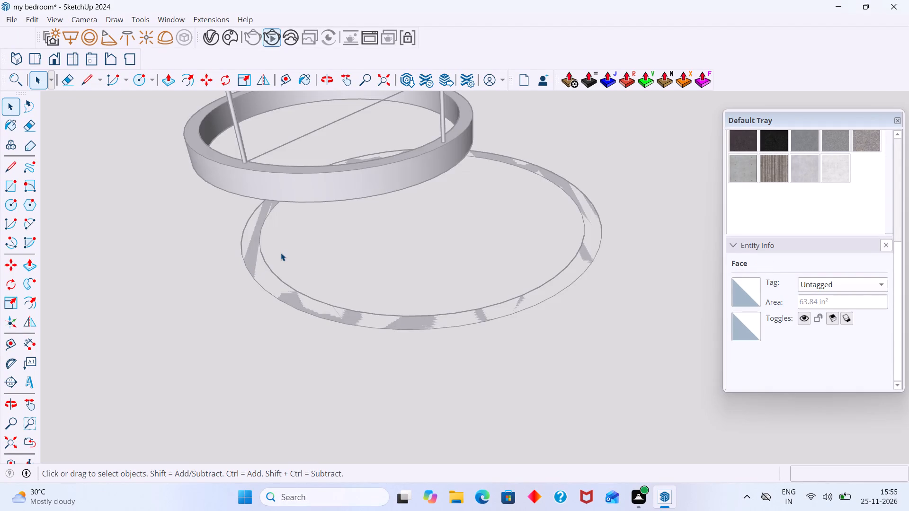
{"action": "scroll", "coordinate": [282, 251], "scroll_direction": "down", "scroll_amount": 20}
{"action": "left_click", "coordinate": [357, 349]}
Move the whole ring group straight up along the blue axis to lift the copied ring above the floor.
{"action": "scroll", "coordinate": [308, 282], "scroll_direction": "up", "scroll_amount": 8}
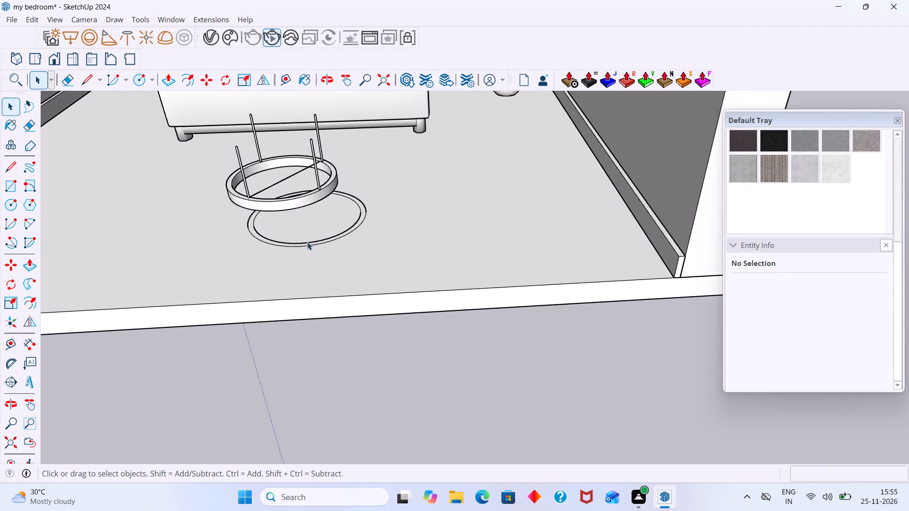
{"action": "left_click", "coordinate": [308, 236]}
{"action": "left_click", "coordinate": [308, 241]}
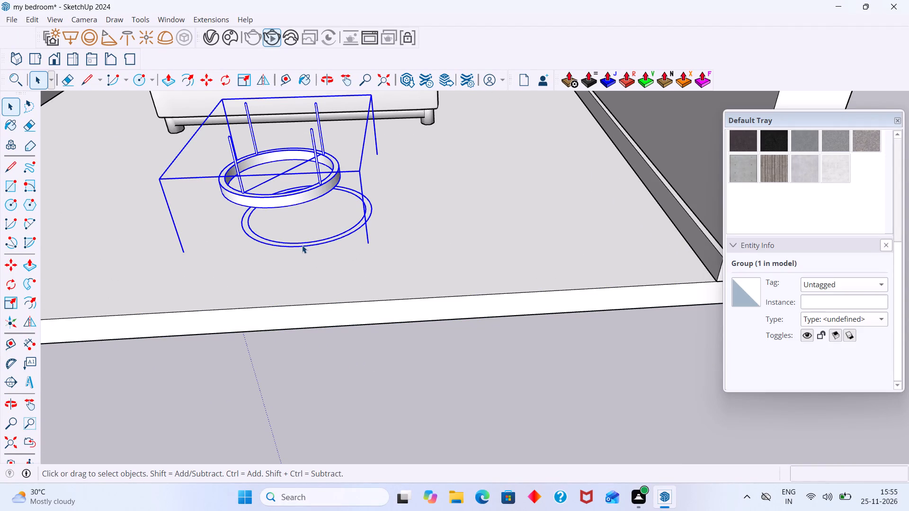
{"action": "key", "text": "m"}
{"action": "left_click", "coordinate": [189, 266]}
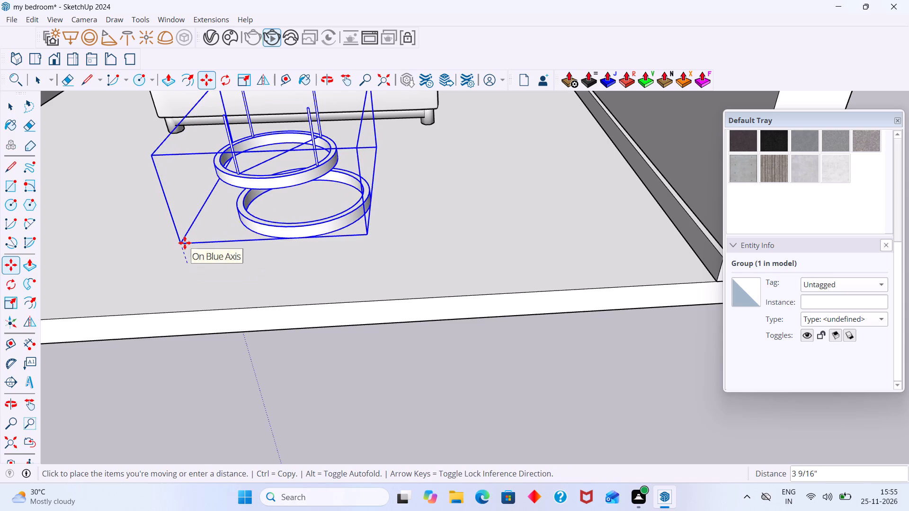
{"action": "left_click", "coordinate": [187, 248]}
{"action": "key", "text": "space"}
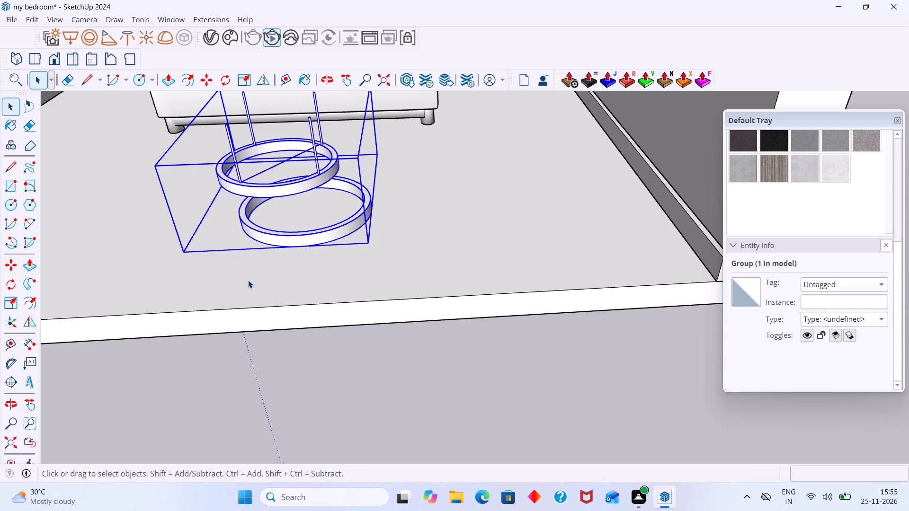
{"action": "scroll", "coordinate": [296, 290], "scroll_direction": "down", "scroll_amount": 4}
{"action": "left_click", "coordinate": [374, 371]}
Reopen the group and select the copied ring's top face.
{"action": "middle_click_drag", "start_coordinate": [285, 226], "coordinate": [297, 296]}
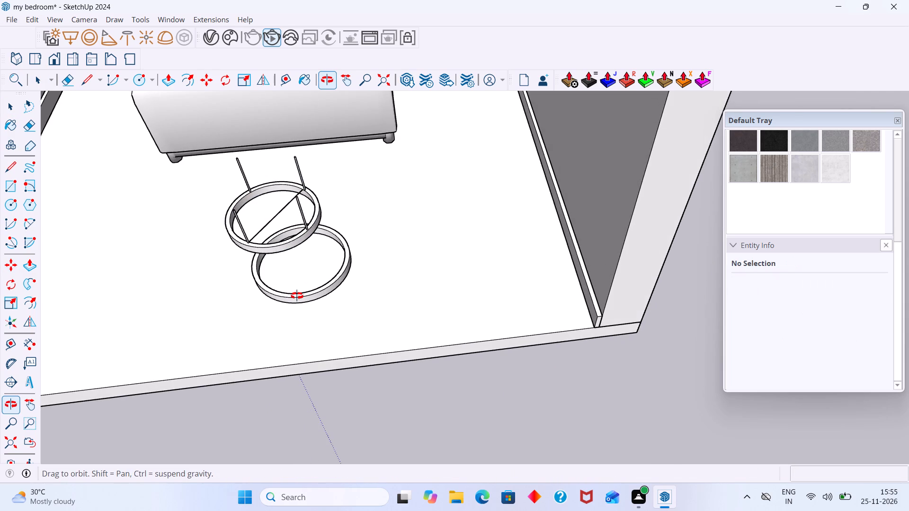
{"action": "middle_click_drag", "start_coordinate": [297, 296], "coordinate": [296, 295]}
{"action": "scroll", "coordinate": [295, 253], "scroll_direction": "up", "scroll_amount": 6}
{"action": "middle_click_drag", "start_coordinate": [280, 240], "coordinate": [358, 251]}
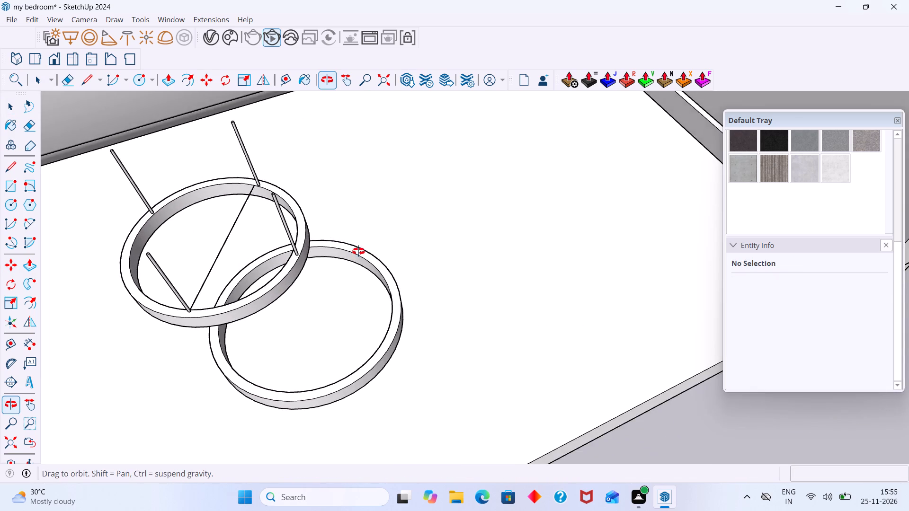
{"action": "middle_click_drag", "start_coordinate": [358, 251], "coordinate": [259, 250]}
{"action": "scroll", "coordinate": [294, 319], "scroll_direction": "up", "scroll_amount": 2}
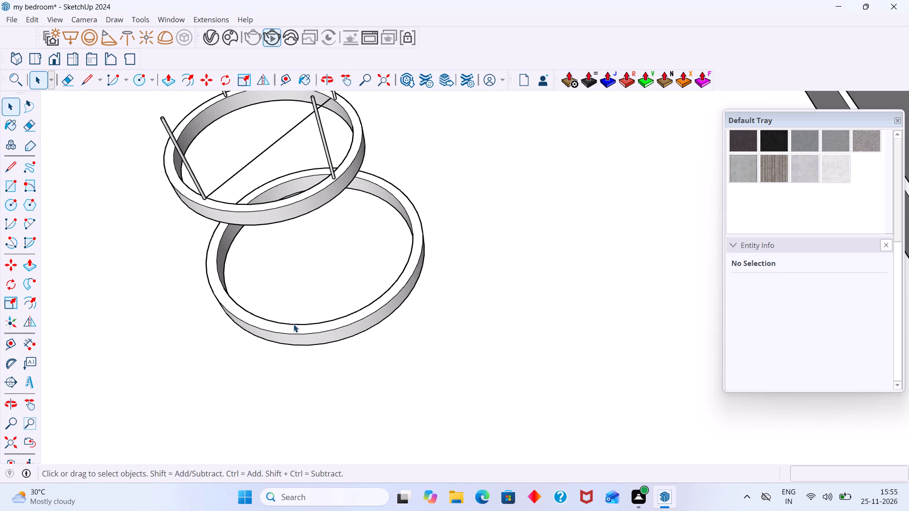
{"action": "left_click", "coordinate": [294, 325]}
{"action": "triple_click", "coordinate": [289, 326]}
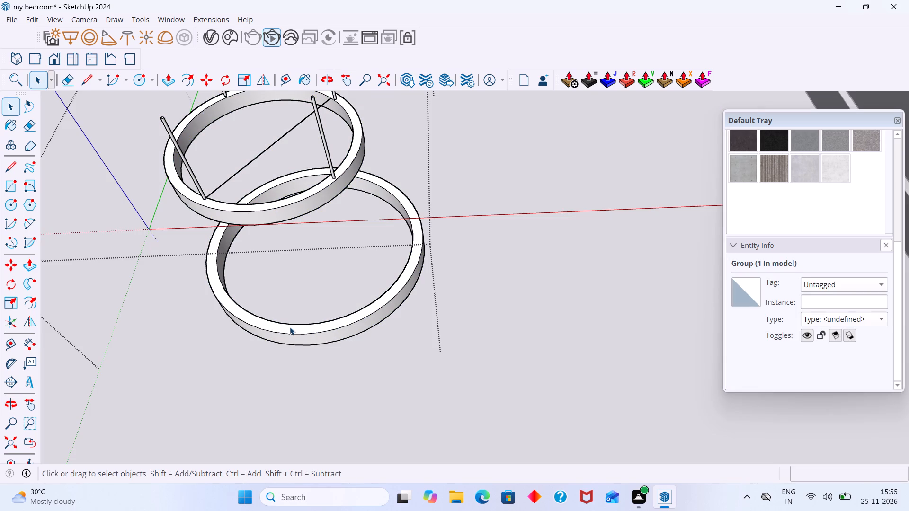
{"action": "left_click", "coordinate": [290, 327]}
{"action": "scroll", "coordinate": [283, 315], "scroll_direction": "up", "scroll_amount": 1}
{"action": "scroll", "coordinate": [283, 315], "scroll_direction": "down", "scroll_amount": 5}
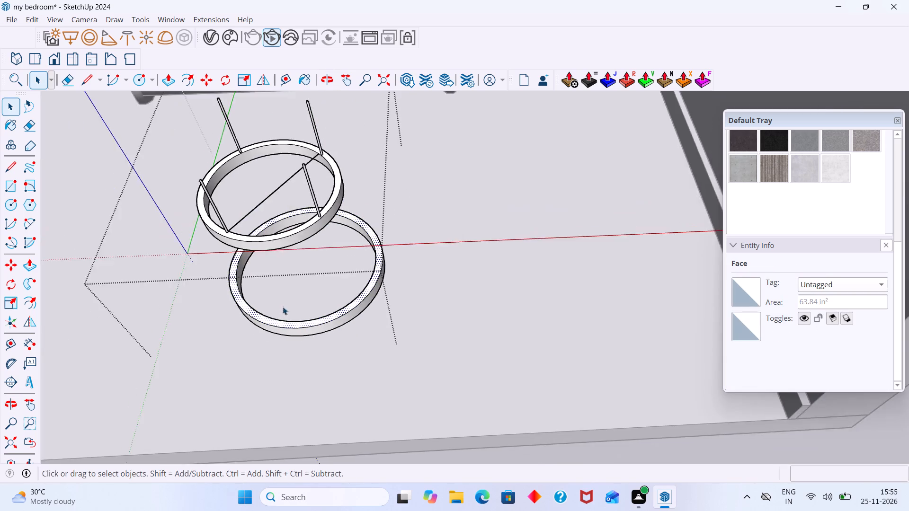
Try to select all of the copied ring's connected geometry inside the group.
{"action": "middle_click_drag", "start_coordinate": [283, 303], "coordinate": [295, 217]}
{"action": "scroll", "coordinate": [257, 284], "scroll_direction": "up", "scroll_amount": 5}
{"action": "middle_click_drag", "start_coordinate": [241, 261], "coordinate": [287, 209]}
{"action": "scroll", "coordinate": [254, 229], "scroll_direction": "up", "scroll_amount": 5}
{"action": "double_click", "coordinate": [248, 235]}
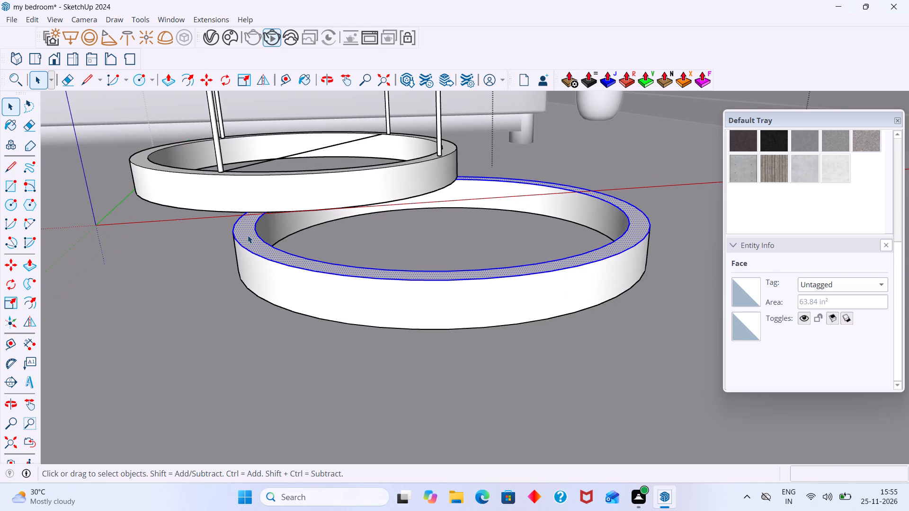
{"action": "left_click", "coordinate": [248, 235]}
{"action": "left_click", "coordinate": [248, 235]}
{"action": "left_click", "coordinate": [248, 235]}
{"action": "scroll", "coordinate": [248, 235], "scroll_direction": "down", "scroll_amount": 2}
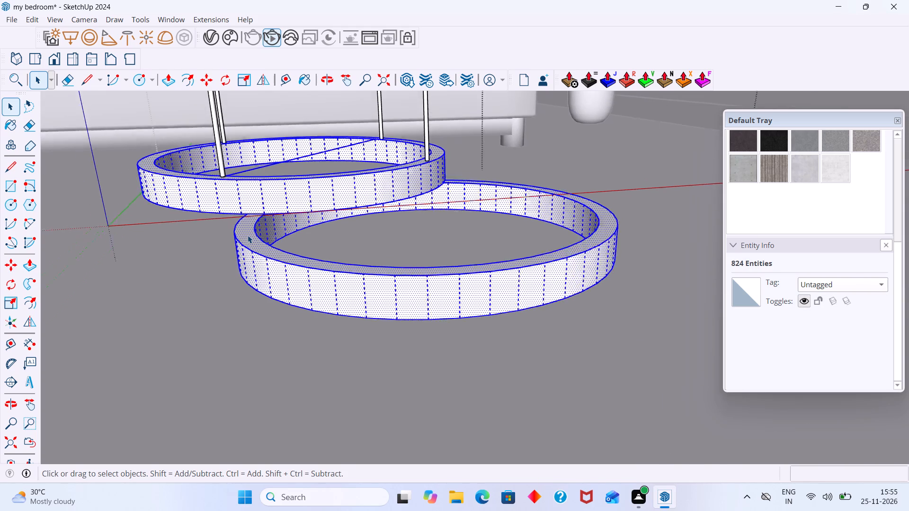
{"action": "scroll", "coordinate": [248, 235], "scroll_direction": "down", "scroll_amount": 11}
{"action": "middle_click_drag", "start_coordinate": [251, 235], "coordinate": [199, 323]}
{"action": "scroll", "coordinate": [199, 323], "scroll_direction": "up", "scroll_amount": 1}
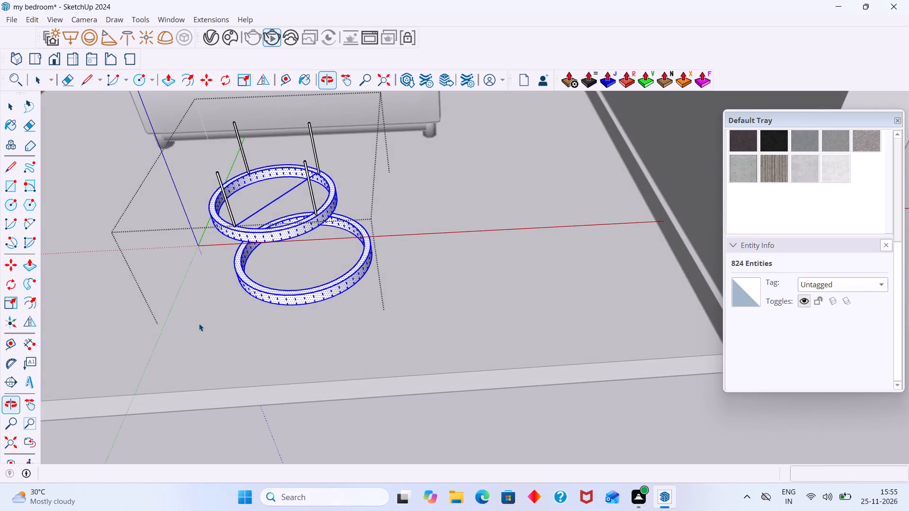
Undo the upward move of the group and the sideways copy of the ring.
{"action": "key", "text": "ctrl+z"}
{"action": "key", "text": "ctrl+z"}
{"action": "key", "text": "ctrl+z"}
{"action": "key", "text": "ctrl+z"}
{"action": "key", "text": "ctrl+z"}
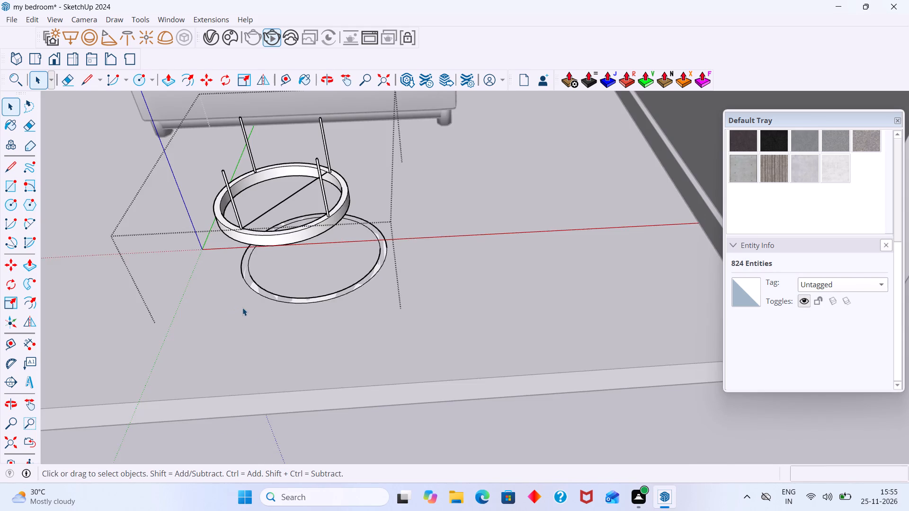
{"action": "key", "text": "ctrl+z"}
Copy the ring and its cross line 2" straight down, from the ring's top edge to its bottom edge.
{"action": "scroll", "coordinate": [300, 235], "scroll_direction": "up", "scroll_amount": 7}
{"action": "triple_click", "coordinate": [296, 230]}
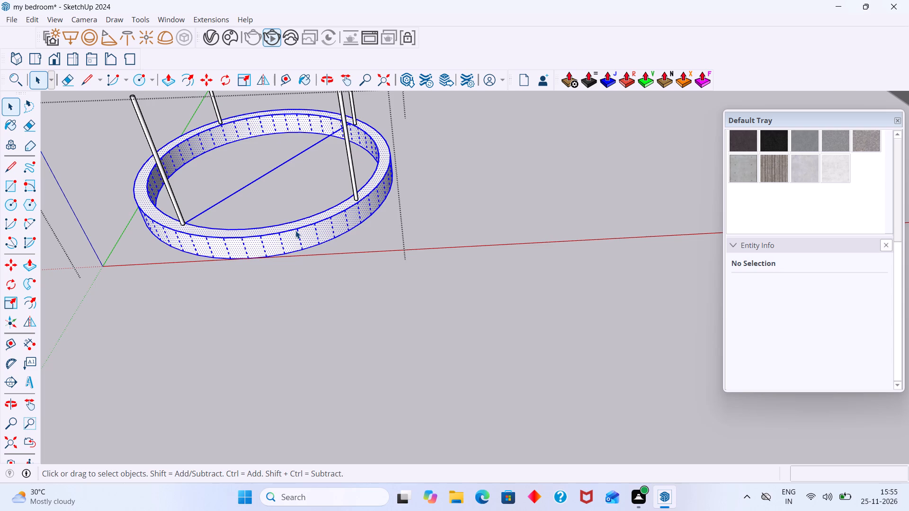
{"action": "key", "text": "m"}
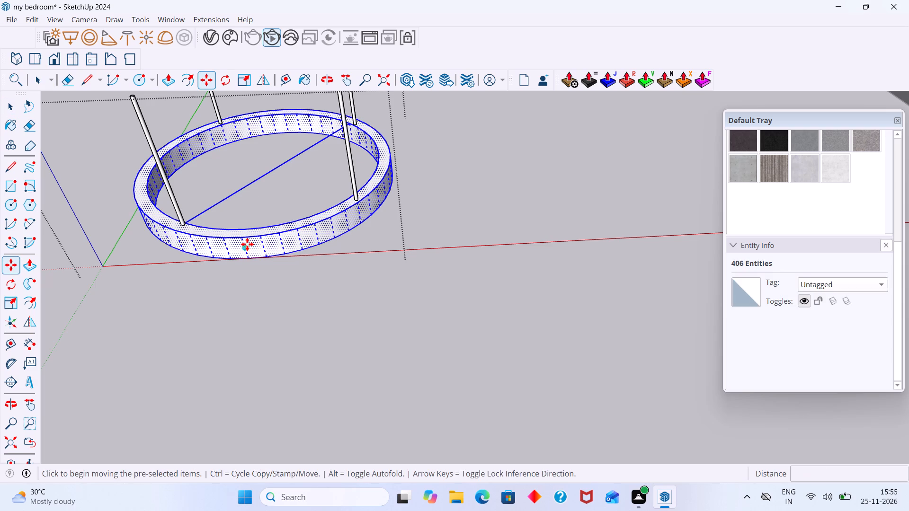
{"action": "left_click", "coordinate": [245, 239]}
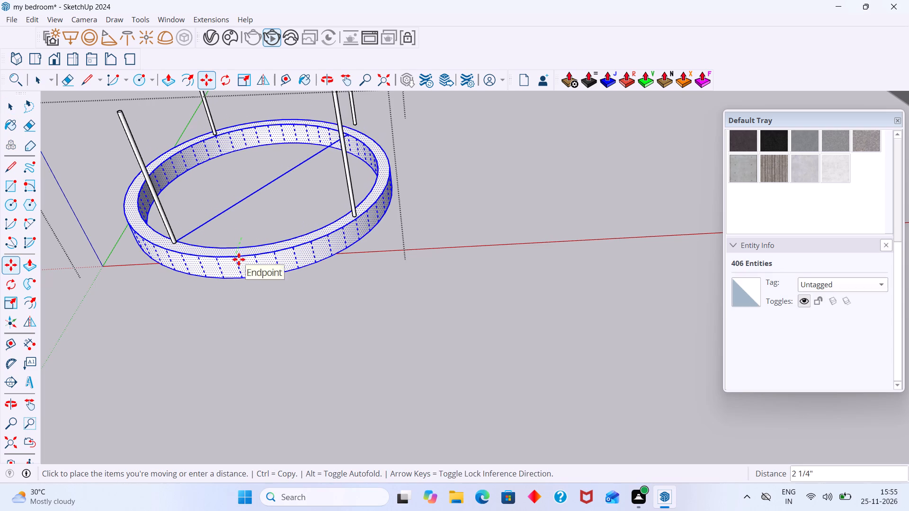
{"action": "scroll", "coordinate": [251, 264], "scroll_direction": "up", "scroll_amount": 4}
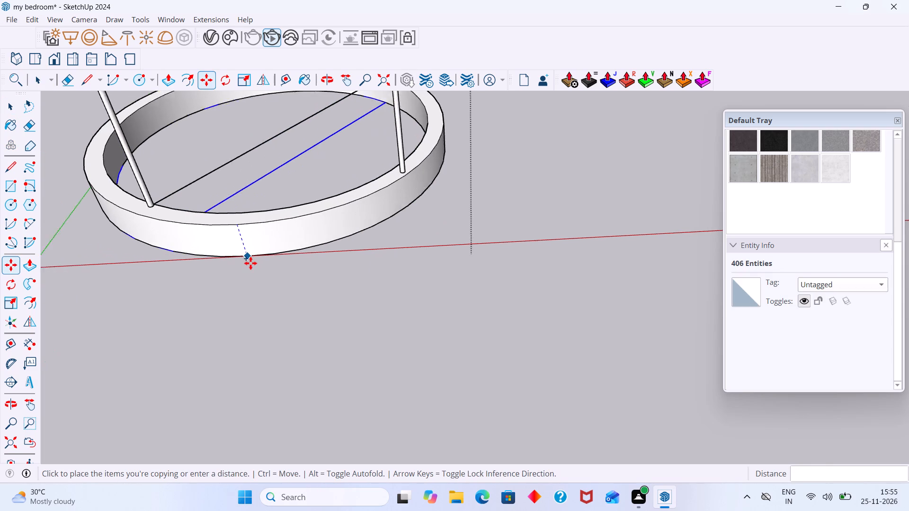
{"action": "scroll", "coordinate": [250, 263], "scroll_direction": "up", "scroll_amount": 2}
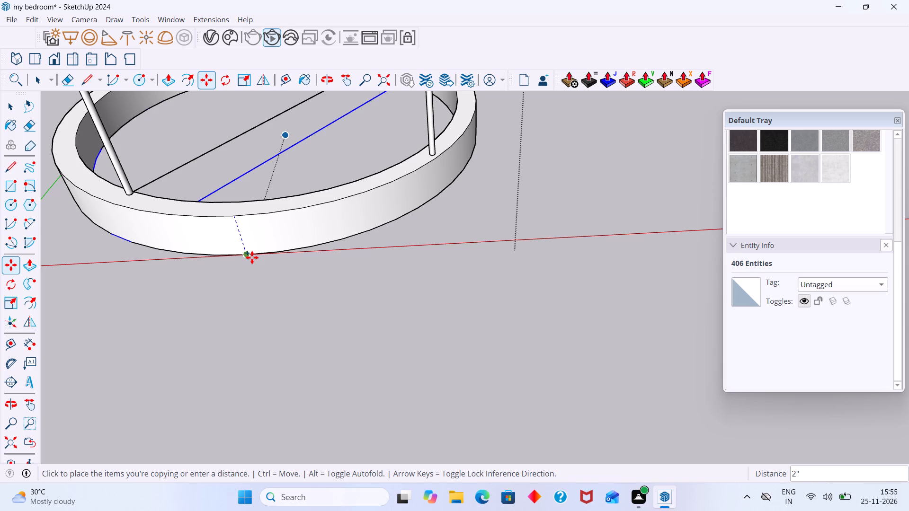
{"action": "left_click", "coordinate": [250, 256]}
{"action": "key", "text": "space"}
{"action": "scroll", "coordinate": [321, 273], "scroll_direction": "down", "scroll_amount": 4}
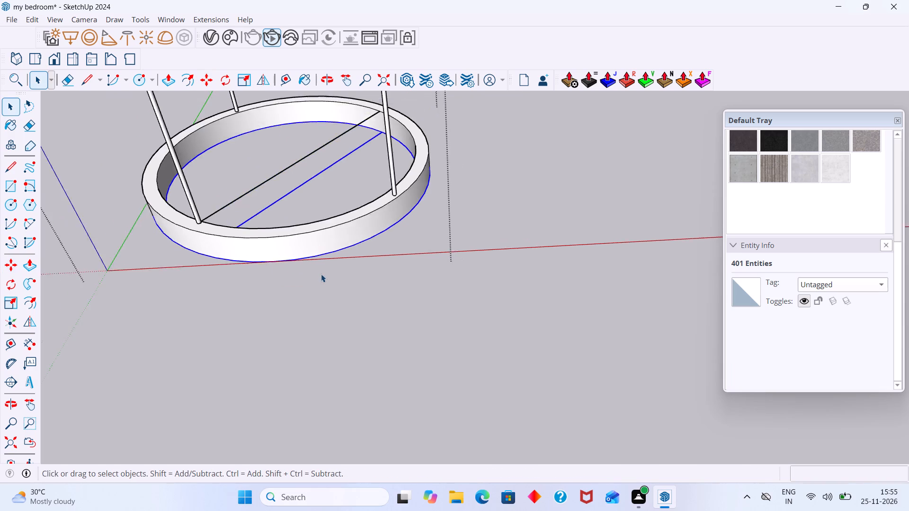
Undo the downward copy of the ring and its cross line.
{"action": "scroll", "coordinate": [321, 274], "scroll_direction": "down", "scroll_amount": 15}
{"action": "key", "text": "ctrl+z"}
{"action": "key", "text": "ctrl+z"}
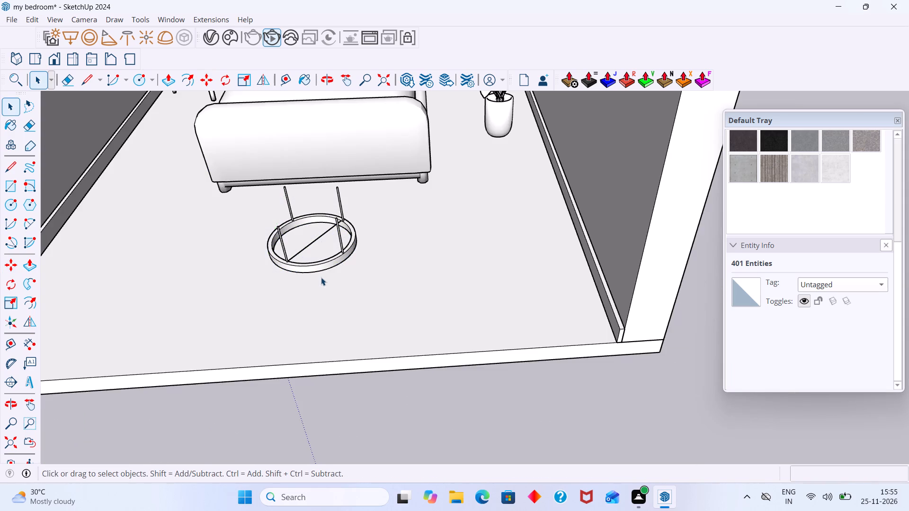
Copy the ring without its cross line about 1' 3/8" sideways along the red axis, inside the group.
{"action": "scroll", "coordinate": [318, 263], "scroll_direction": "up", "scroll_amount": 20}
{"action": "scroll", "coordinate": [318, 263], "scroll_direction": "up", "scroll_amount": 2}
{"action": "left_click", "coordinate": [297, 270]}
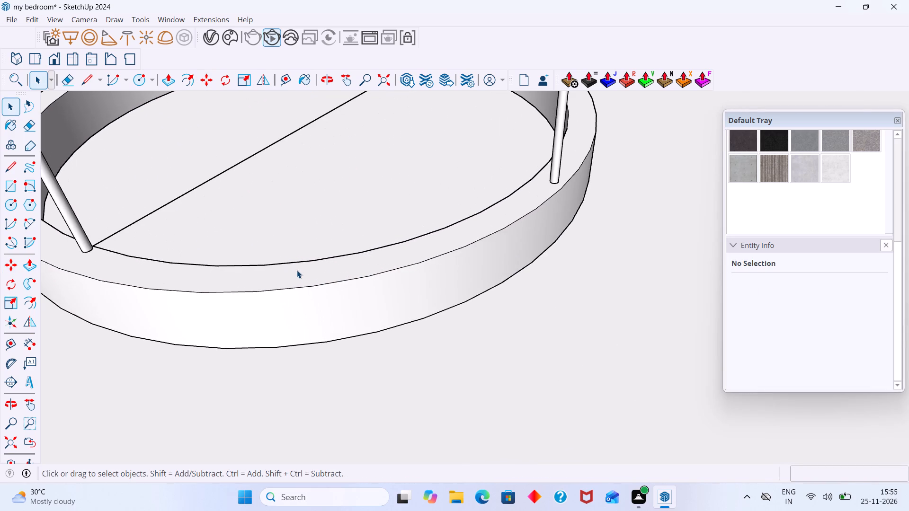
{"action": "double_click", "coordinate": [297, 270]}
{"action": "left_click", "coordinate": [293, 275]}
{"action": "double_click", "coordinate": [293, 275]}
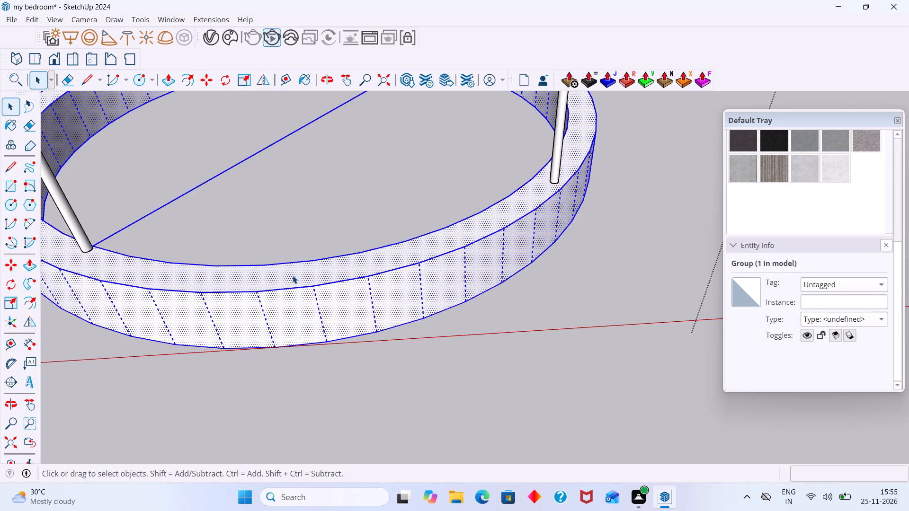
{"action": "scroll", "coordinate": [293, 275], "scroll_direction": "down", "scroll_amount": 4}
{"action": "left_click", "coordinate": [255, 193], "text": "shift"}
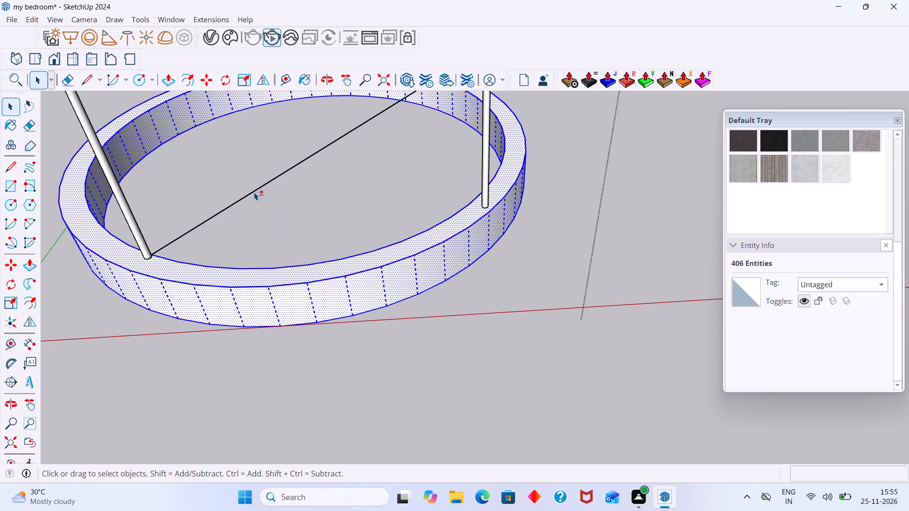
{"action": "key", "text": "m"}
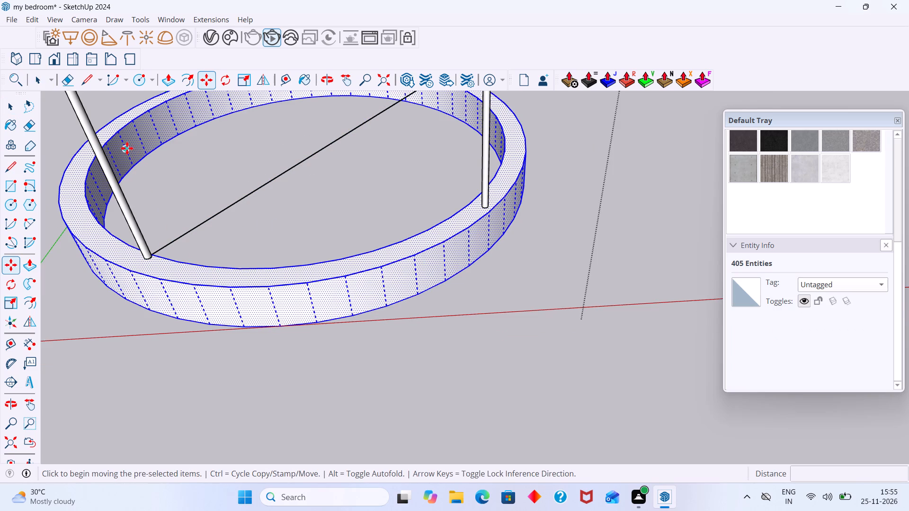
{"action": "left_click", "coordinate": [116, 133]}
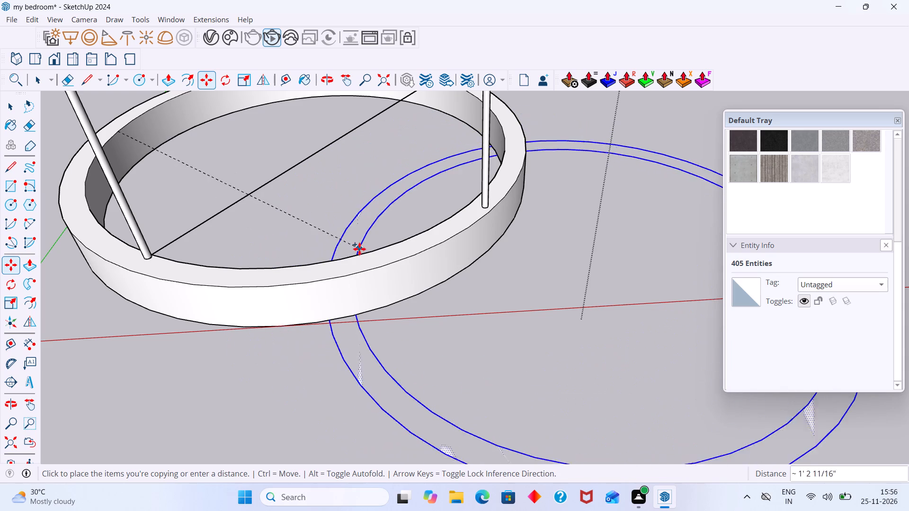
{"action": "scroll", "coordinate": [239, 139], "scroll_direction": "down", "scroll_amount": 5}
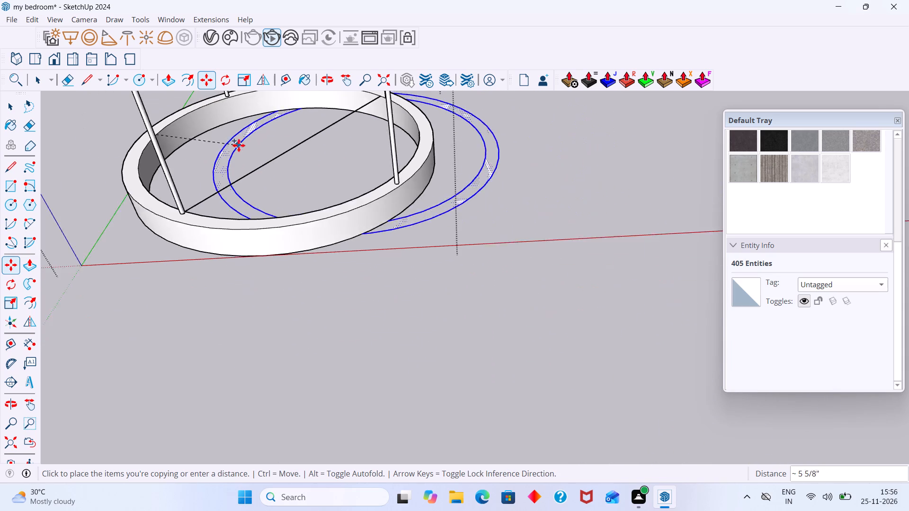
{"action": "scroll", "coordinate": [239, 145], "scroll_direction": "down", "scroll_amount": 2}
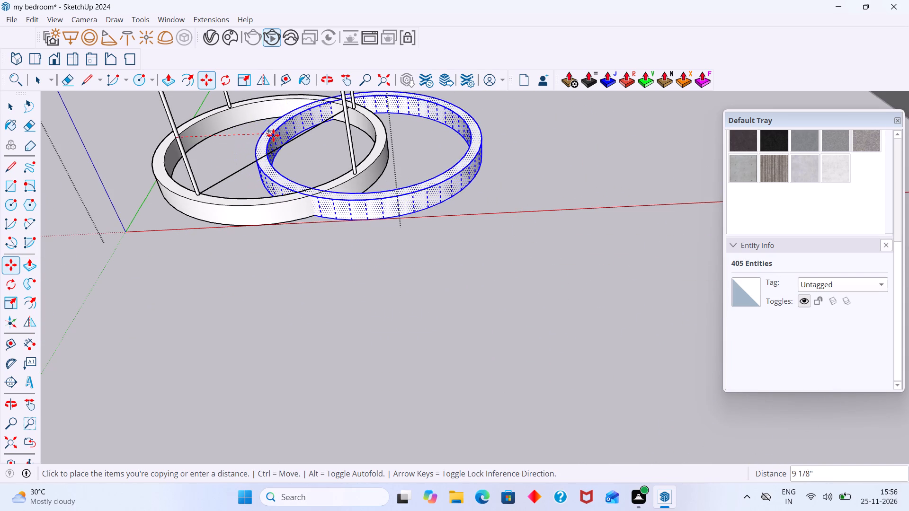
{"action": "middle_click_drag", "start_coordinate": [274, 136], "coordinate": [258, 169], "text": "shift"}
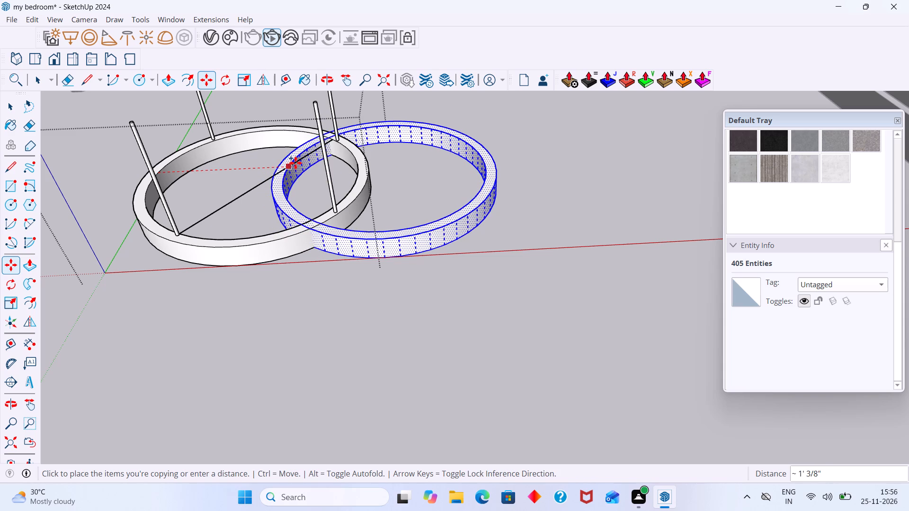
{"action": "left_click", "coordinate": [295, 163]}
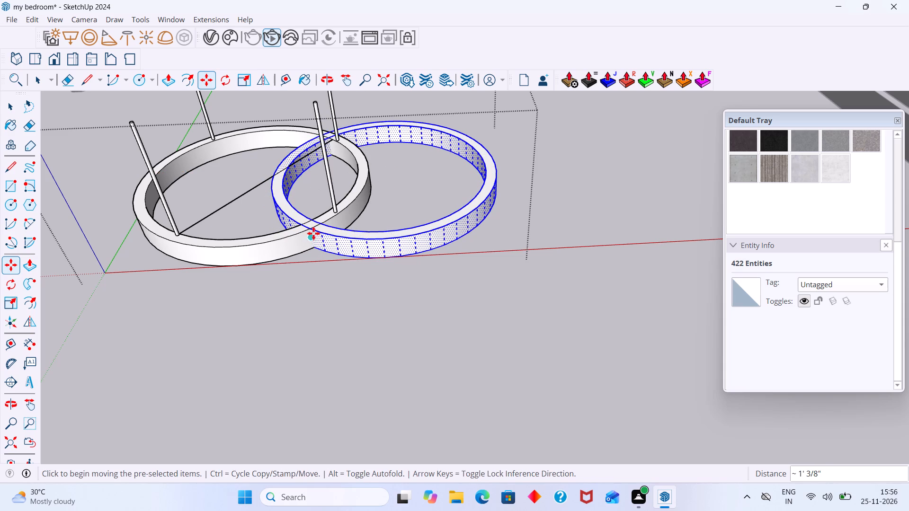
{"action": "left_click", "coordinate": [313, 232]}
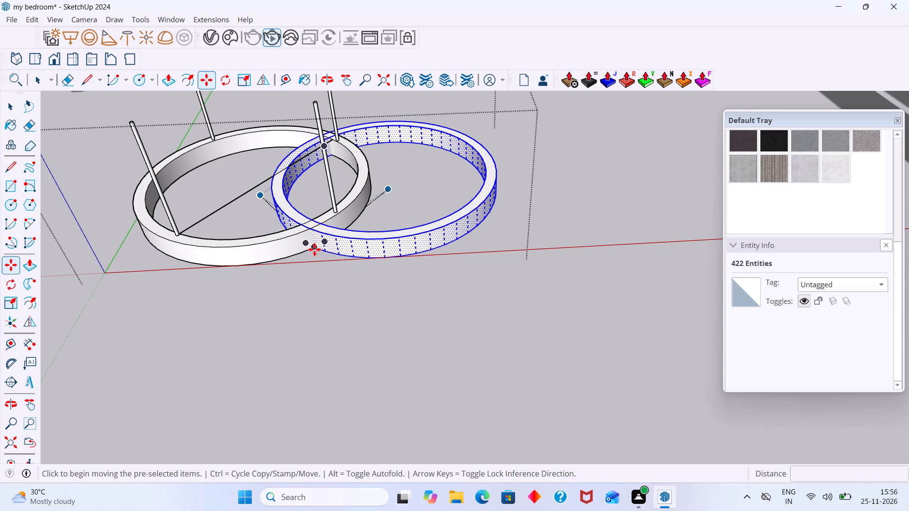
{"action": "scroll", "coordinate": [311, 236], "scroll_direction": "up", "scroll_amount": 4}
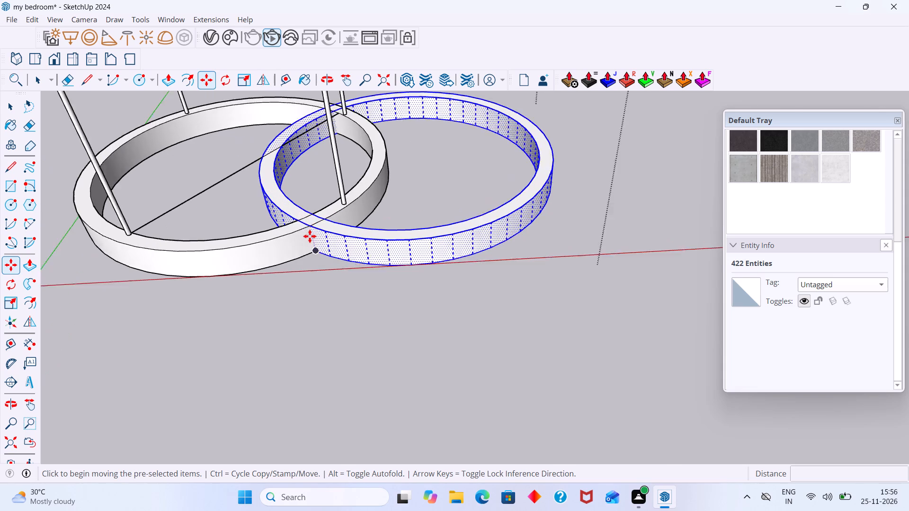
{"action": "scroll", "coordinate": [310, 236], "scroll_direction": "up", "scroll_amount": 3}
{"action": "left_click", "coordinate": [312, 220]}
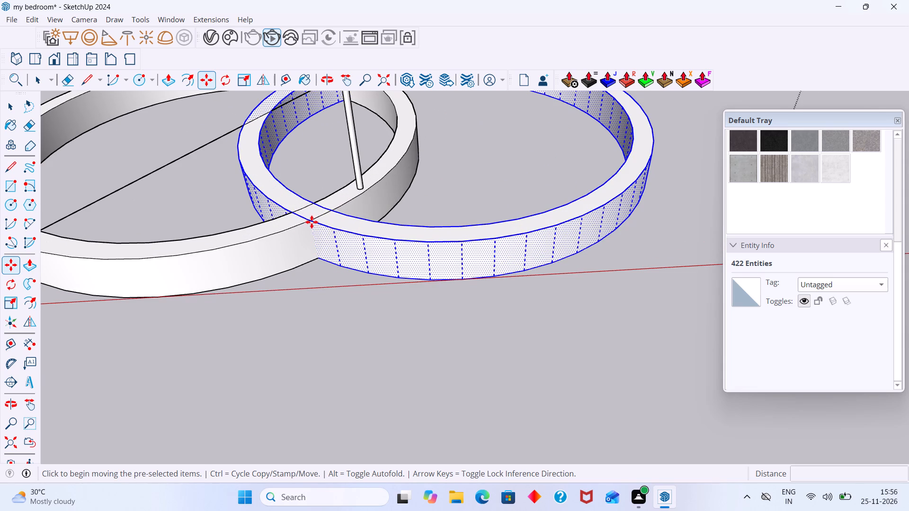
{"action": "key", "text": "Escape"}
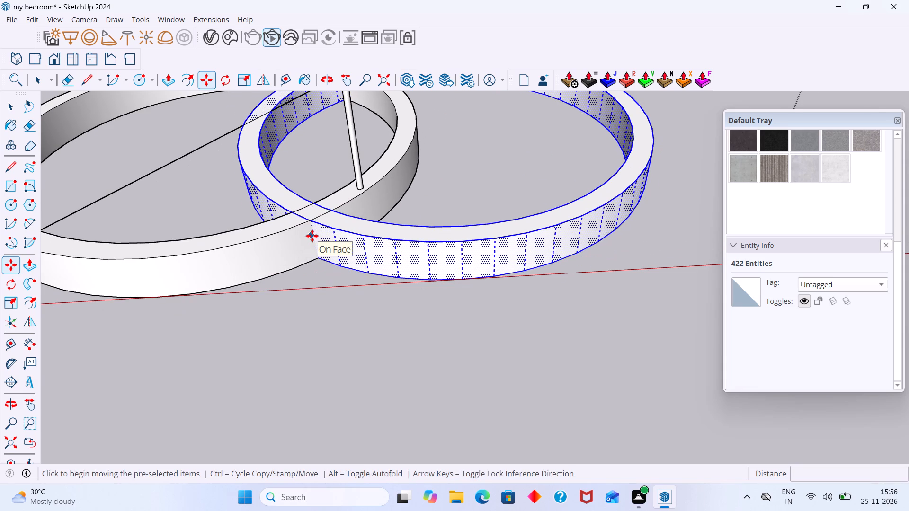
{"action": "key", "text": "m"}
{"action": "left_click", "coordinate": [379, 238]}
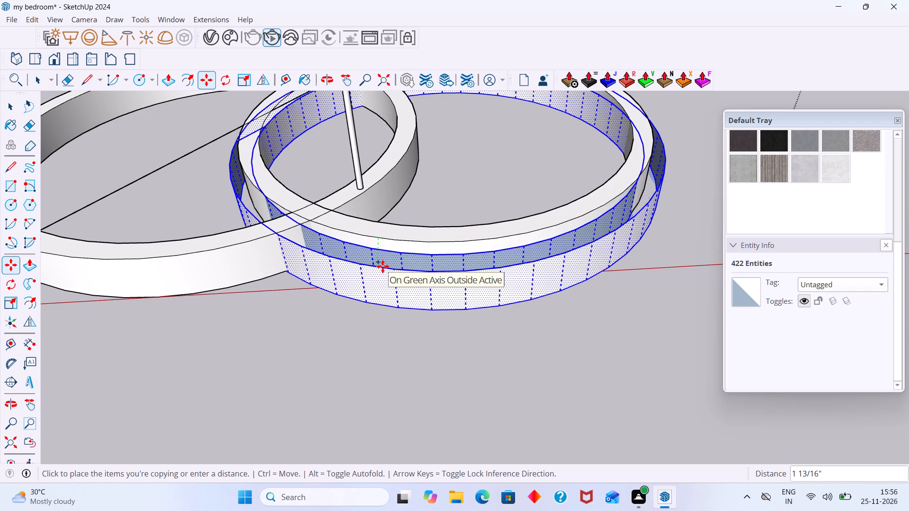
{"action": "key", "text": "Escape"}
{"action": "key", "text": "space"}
Undo the ring copy, the rods, the ring itself and the earlier edits to the plant and bed.
{"action": "scroll", "coordinate": [417, 251], "scroll_direction": "down", "scroll_amount": 2}
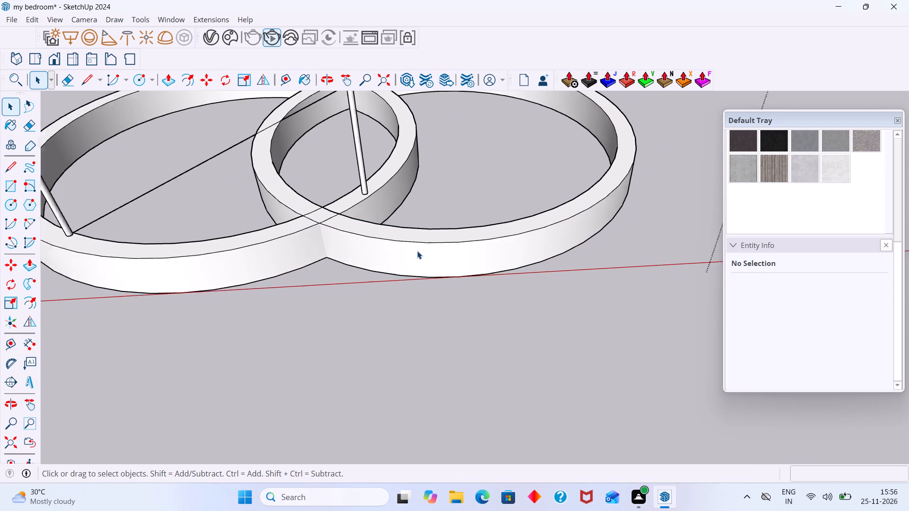
{"action": "scroll", "coordinate": [417, 251], "scroll_direction": "down", "scroll_amount": 16}
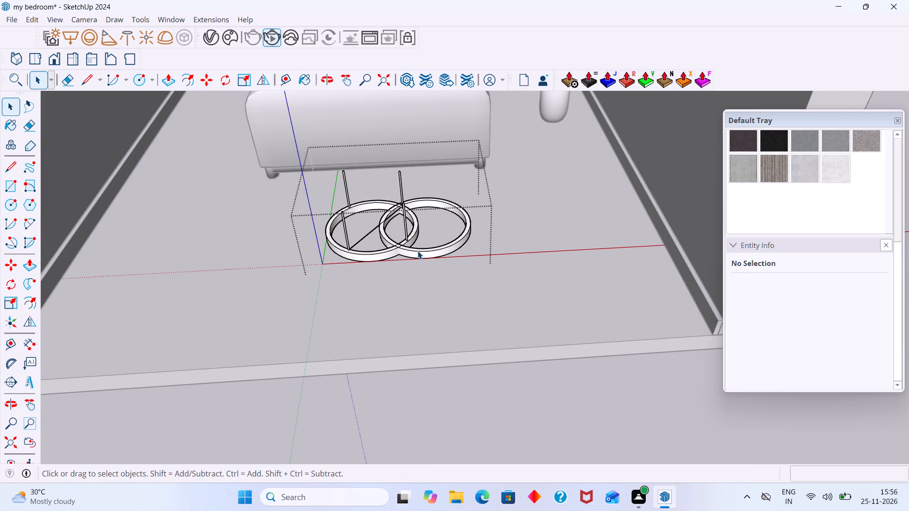
{"action": "middle_click_drag", "start_coordinate": [417, 251], "coordinate": [348, 259]}
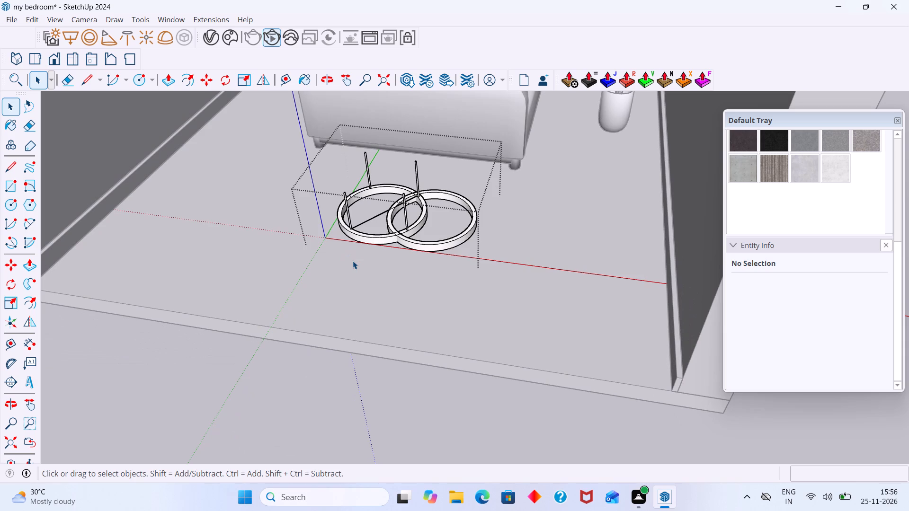
{"action": "key", "text": "ctrl+z"}
{"action": "key", "text": "ctrl+z"}
{"action": "key", "text": "ctrl+z"}
{"action": "key", "text": "ctrl+z"}
{"action": "key", "text": "ctrl+z"}
{"action": "key", "text": "ctrl+z"}
{"action": "key", "text": "ctrl+z"}
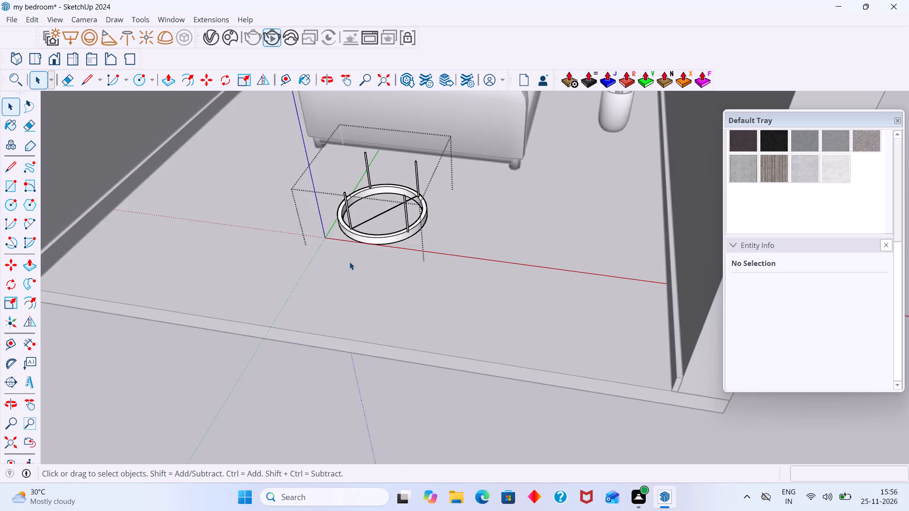
{"action": "key", "text": "ctrl+z"}
{"action": "key", "text": "ctrl+z"}
{"action": "key", "text": "ctrl+z"}
{"action": "key", "text": "ctrl+z"}
{"action": "key", "text": "ctrl+z"}
{"action": "key", "text": "ctrl+z"}
{"action": "key", "text": "ctrl+z"}
{"action": "key", "text": "ctrl+z"}
{"action": "key", "text": "ctrl+z"}
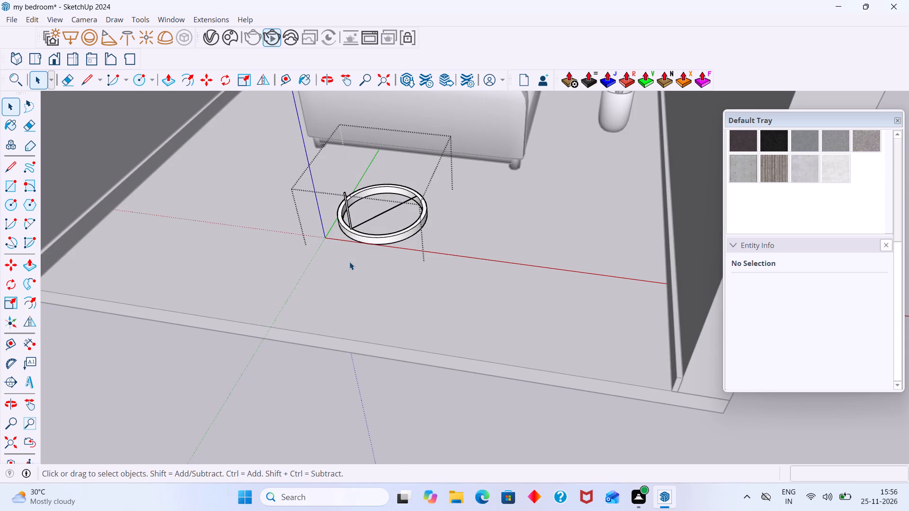
{"action": "key", "text": "ctrl+z"}
{"action": "key", "text": "ctrl+z"}
{"action": "key", "text": "ctrl+z"}
{"action": "key", "text": "ctrl+z"}
{"action": "key", "text": "ctrl+z"}
{"action": "key", "text": "ctrl+z"}
{"action": "key", "text": "ctrl+z"}
{"action": "key", "text": "ctrl+z"}
{"action": "key", "text": "ctrl+z"}
{"action": "key", "text": "ctrl+z"}
{"action": "key", "text": "ctrl+z"}
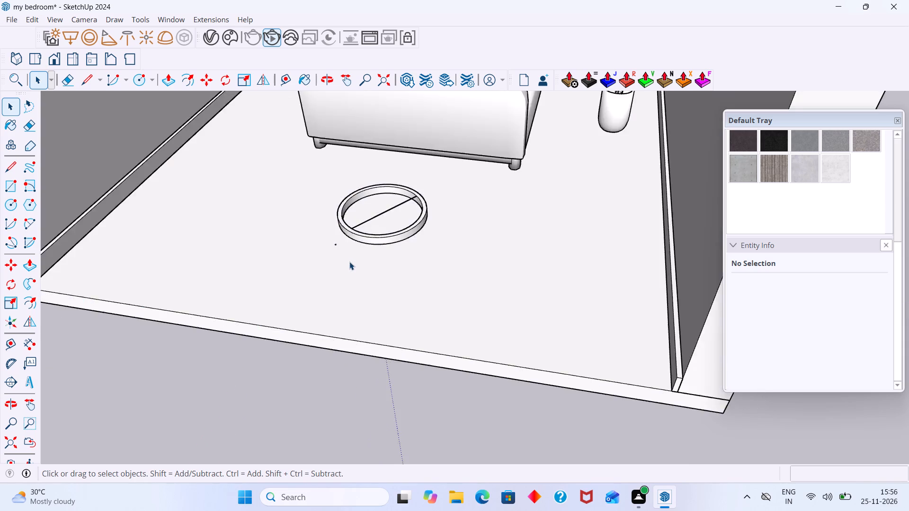
{"action": "key", "text": "ctrl+z"}
{"action": "key", "text": "ctrl+z"}
{"action": "key", "text": "ctrl+z"}
{"action": "key", "text": "ctrl+z"}
{"action": "key", "text": "ctrl+z"}
{"action": "key", "text": "ctrl+z"}
{"action": "key", "text": "ctrl+z"}
{"action": "key", "text": "ctrl+z"}
{"action": "key", "text": "ctrl+z"}
{"action": "key", "text": "ctrl+z"}
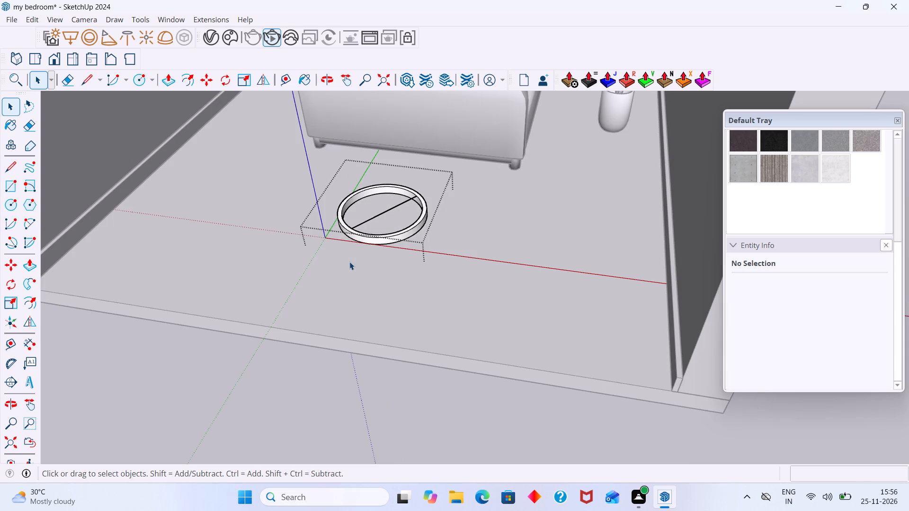
{"action": "key", "text": "ctrl+z"}
{"action": "key", "text": "ctrl+z"}
{"action": "key", "text": "ctrl+z"}
{"action": "key", "text": "ctrl+z"}
{"action": "key", "text": "ctrl+z"}
{"action": "key", "text": "ctrl+z"}
{"action": "key", "text": "ctrl+z"}
{"action": "key", "text": "ctrl+z"}
{"action": "key", "text": "ctrl+z"}
{"action": "key", "text": "ctrl+z"}
{"action": "key", "text": "ctrl+z"}
{"action": "key", "text": "ctrl+z"}
{"action": "key", "text": "ctrl+z"}
{"action": "key", "text": "ctrl+z"}
{"action": "key", "text": "ctrl+z"}
{"action": "key", "text": "ctrl+z"}
{"action": "key", "text": "ctrl+z"}
{"action": "key", "text": "ctrl+z"}
{"action": "key", "text": "ctrl+z"}
{"action": "key", "text": "ctrl+z"}
{"action": "key", "text": "ctrl+z"}
{"action": "key", "text": "ctrl+z"}
{"action": "key", "text": "ctrl+z"}
{"action": "key", "text": "ctrl+z"}
{"action": "key", "text": "ctrl+z"}
{"action": "key", "text": "ctrl+z"}
{"action": "key", "text": "ctrl+z"}
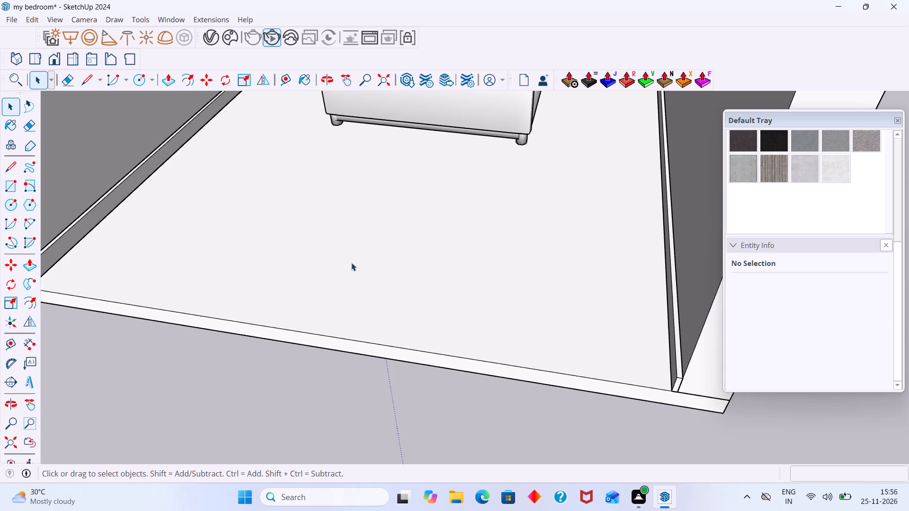
Redo the edits until the bed's position, the smaller potted plant and the plain floor circle are restored.
{"action": "key", "text": "ctrl+y"}
{"action": "key", "text": "ctrl+y"}
{"action": "key", "text": "ctrl+y"}
{"action": "key", "text": "ctrl+y"}
{"action": "key", "text": "ctrl+y"}
{"action": "key", "text": "ctrl+y"}
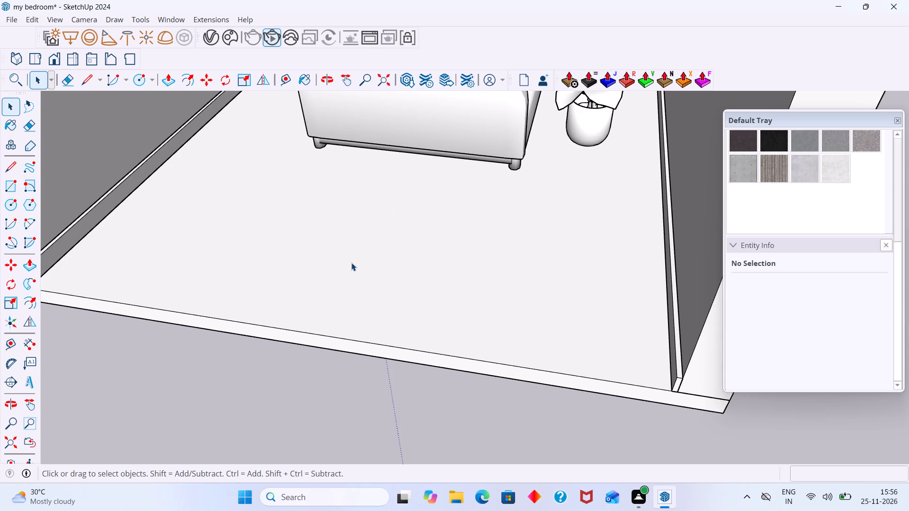
{"action": "scroll", "coordinate": [351, 262], "scroll_direction": "down", "scroll_amount": 14}
{"action": "middle_click_drag", "start_coordinate": [350, 262], "coordinate": [378, 243]}
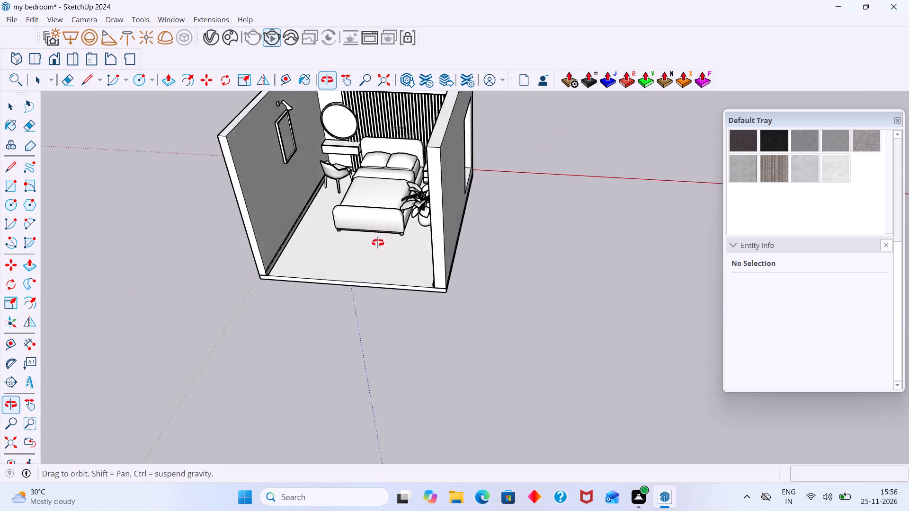
{"action": "middle_click_drag", "start_coordinate": [378, 243], "coordinate": [426, 224]}
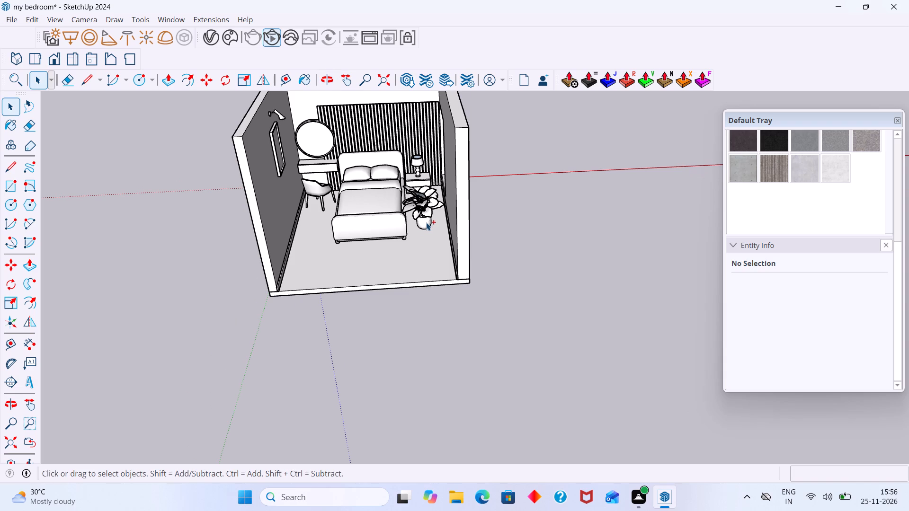
{"action": "key", "text": "ctrl+y"}
{"action": "key", "text": "ctrl+y"}
{"action": "key", "text": "ctrl+y"}
{"action": "key", "text": "ctrl+y"}
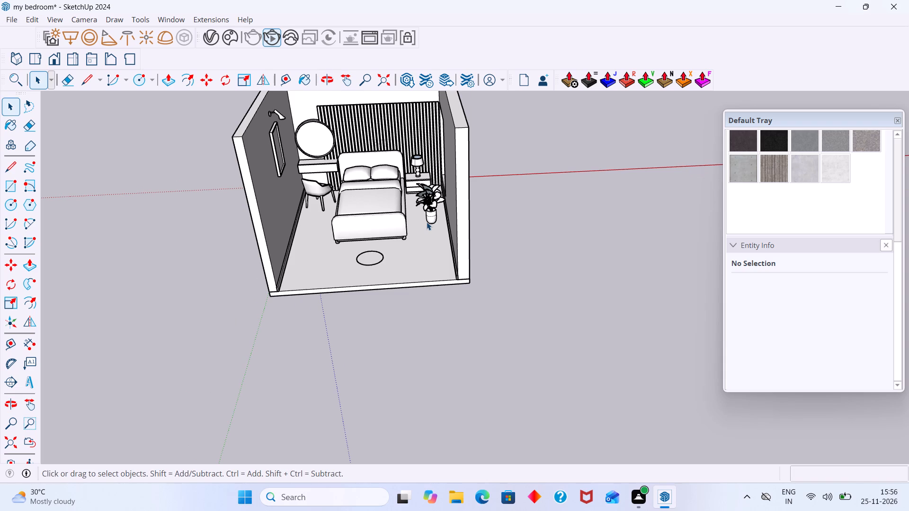
Delete the circle on the floor in front of the bed.
{"action": "scroll", "coordinate": [373, 254], "scroll_direction": "up", "scroll_amount": 9}
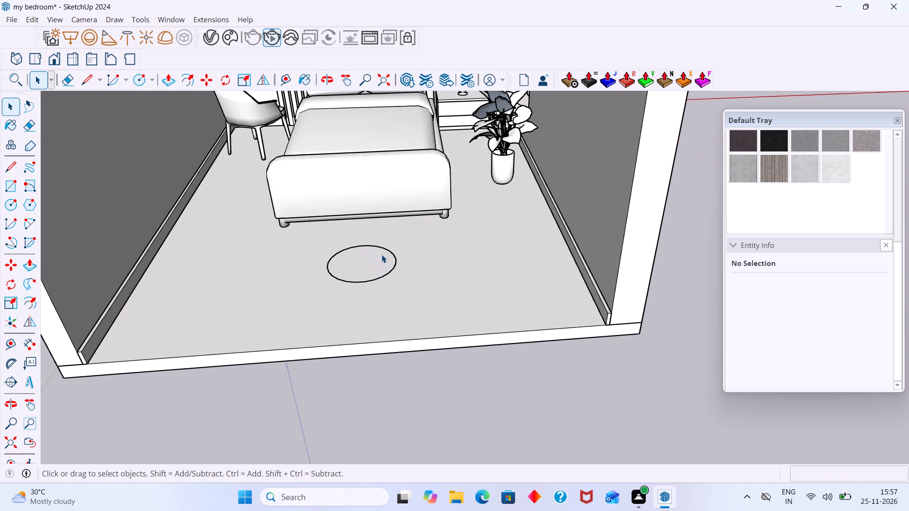
{"action": "scroll", "coordinate": [382, 255], "scroll_direction": "up", "scroll_amount": 5}
{"action": "left_click", "coordinate": [389, 248]}
{"action": "key", "text": "Delete"}
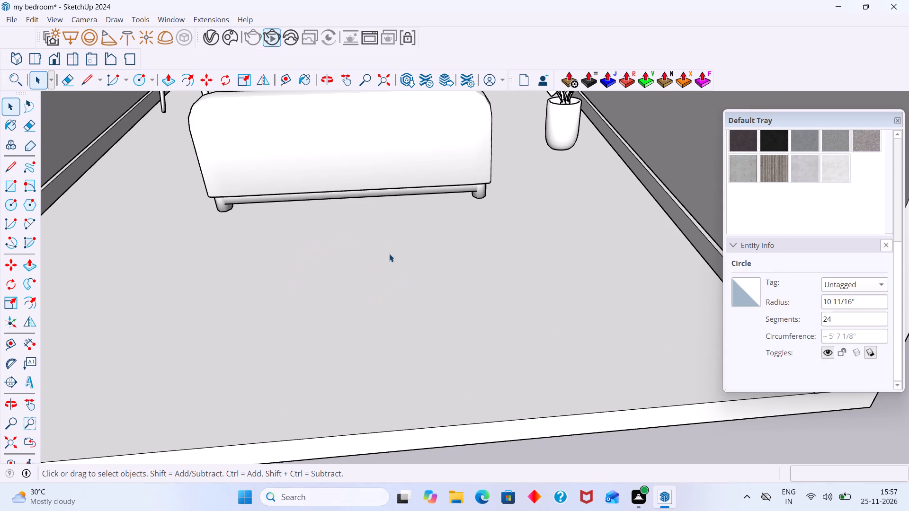
Unhide all hidden parts of the bedroom model, including the ceiling.
{"action": "scroll", "coordinate": [390, 259], "scroll_direction": "down", "scroll_amount": 17}
{"action": "scroll", "coordinate": [413, 320], "scroll_direction": "down", "scroll_amount": 2}
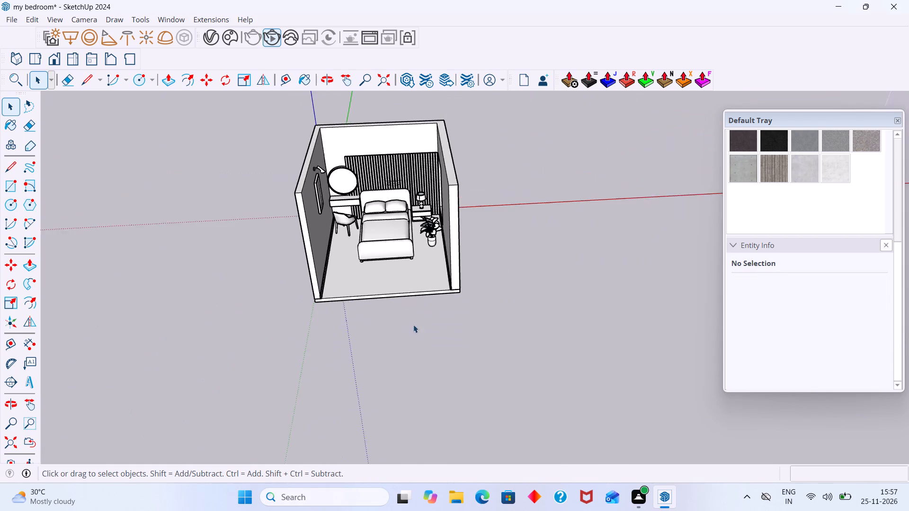
{"action": "middle_click_drag", "start_coordinate": [413, 324], "coordinate": [404, 254]}
{"action": "middle_click_drag", "start_coordinate": [436, 256], "coordinate": [419, 296], "text": "shift"}
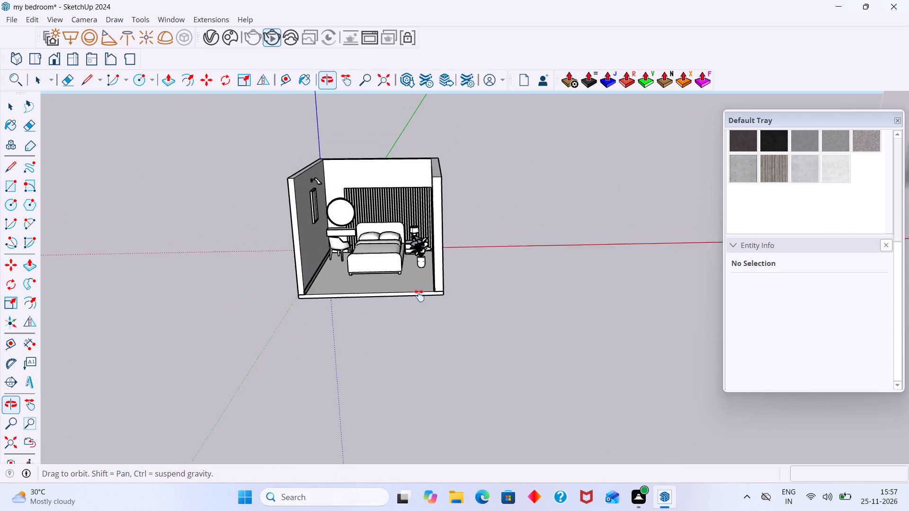
{"action": "middle_click_drag", "start_coordinate": [419, 296], "coordinate": [419, 298], "text": "shift"}
{"action": "scroll", "coordinate": [429, 290], "scroll_direction": "down", "scroll_amount": 6}
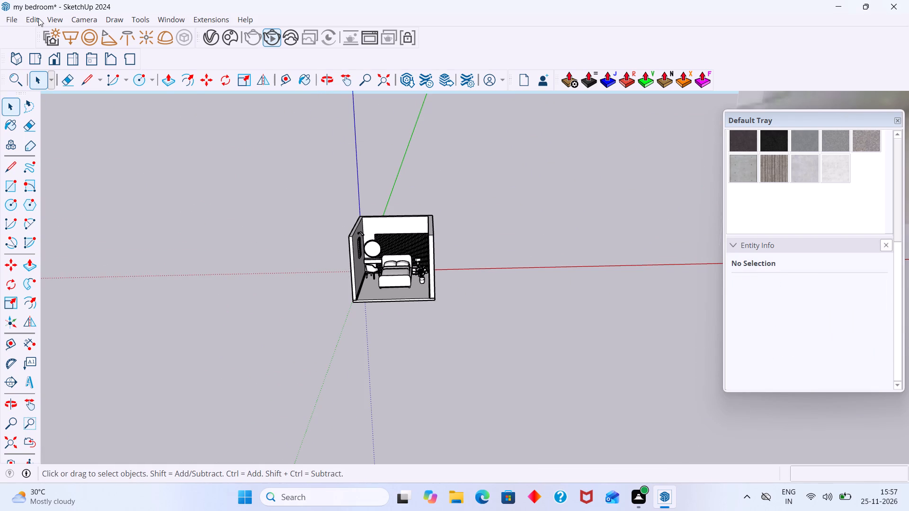
{"action": "left_click", "coordinate": [36, 19]}
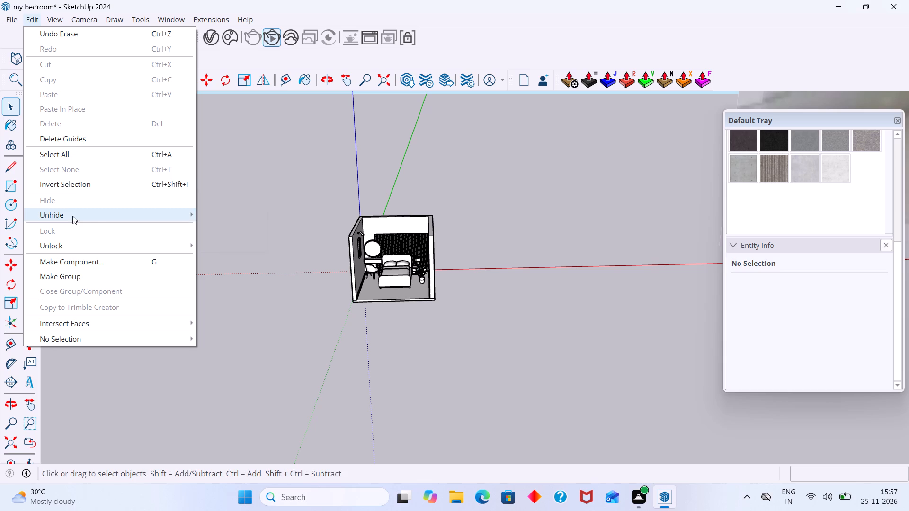
{"action": "left_click", "coordinate": [72, 216]}
{"action": "left_click", "coordinate": [224, 246]}
{"action": "scroll", "coordinate": [472, 237], "scroll_direction": "up", "scroll_amount": 3}
{"action": "middle_click_drag", "start_coordinate": [388, 247], "coordinate": [361, 176]}
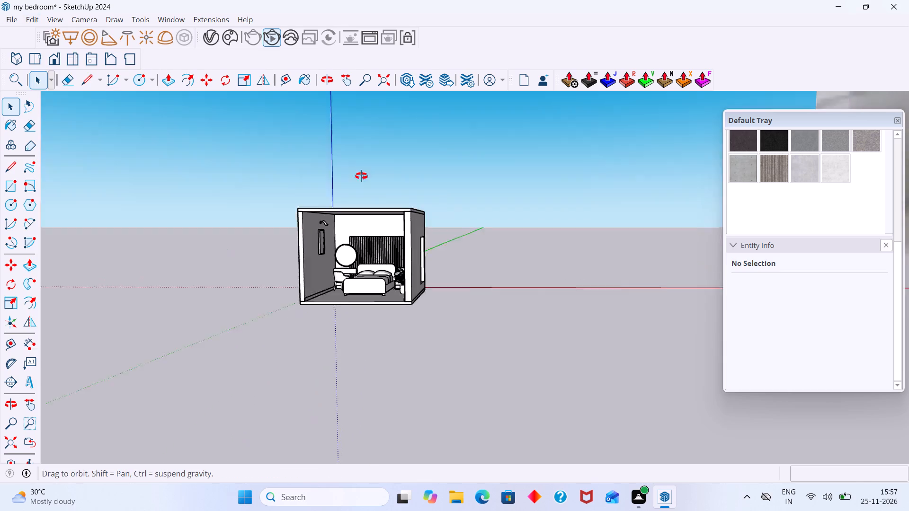
Place a guide line across the bedroom ceiling, parallel to its front edge and about 7' 1" in from it.
{"action": "middle_click_drag", "start_coordinate": [361, 176], "coordinate": [375, 169]}
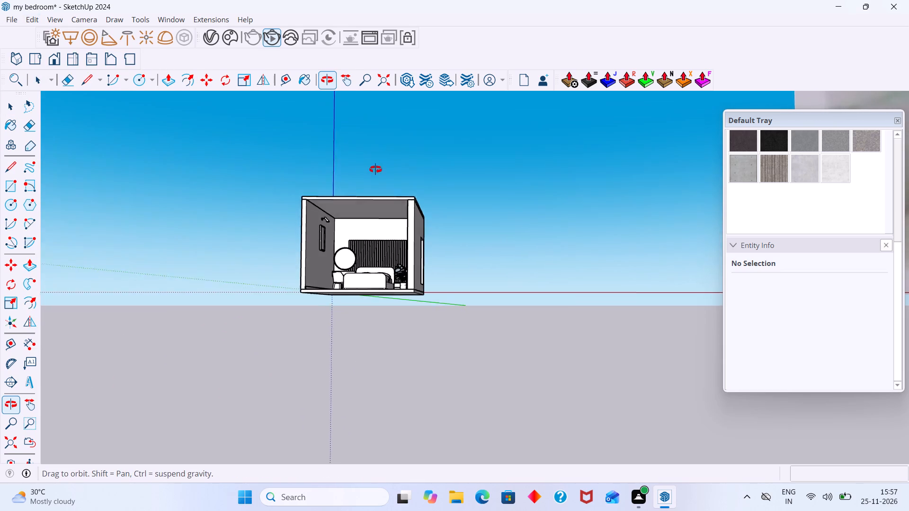
{"action": "middle_click_drag", "start_coordinate": [375, 169], "coordinate": [380, 176]}
{"action": "scroll", "coordinate": [346, 198], "scroll_direction": "up", "scroll_amount": 2}
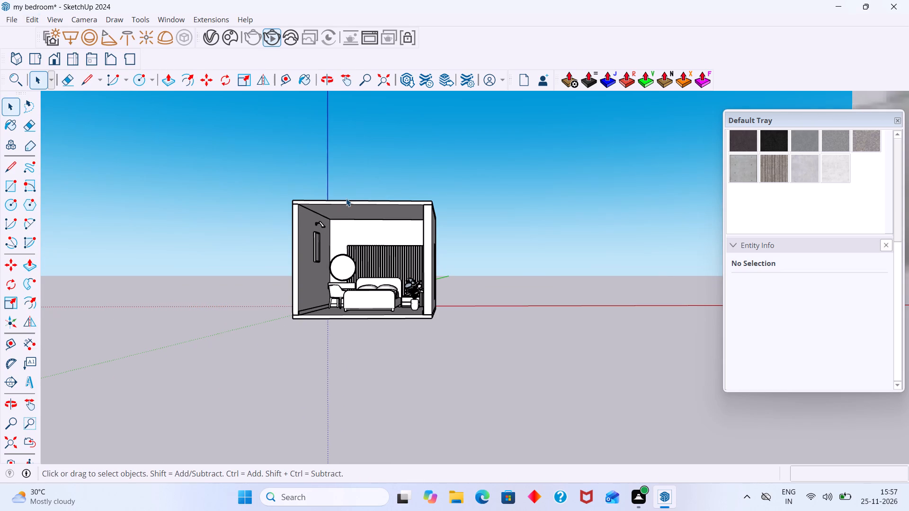
{"action": "middle_click_drag", "start_coordinate": [365, 228], "coordinate": [365, 222]}
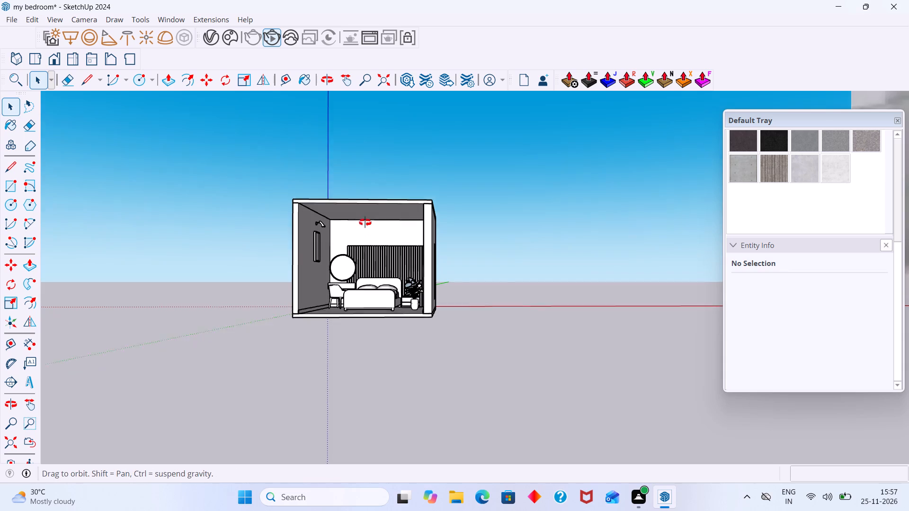
{"action": "middle_click_drag", "start_coordinate": [365, 222], "coordinate": [363, 182]}
{"action": "scroll", "coordinate": [348, 226], "scroll_direction": "up", "scroll_amount": 8}
{"action": "middle_click_drag", "start_coordinate": [355, 234], "coordinate": [356, 250]}
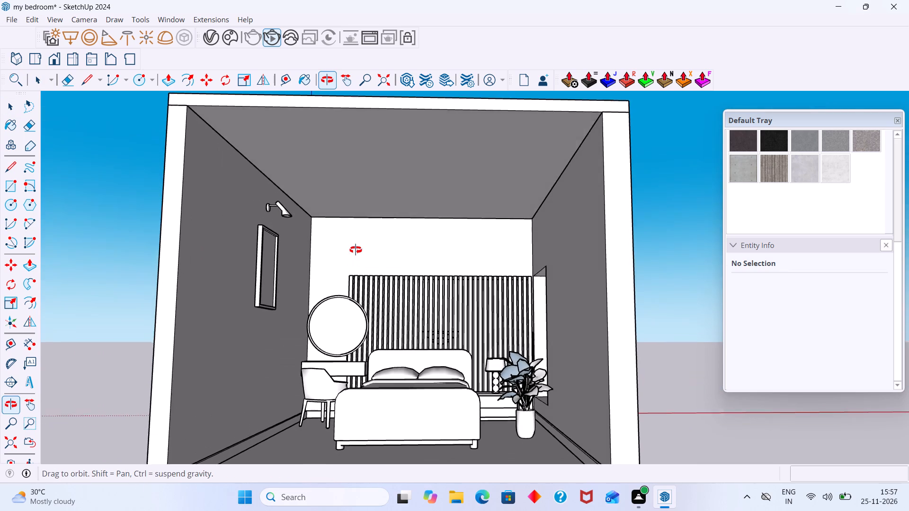
{"action": "middle_click_drag", "start_coordinate": [356, 250], "coordinate": [354, 245]}
{"action": "scroll", "coordinate": [311, 207], "scroll_direction": "down", "scroll_amount": 5}
{"action": "middle_click_drag", "start_coordinate": [312, 214], "coordinate": [316, 230]}
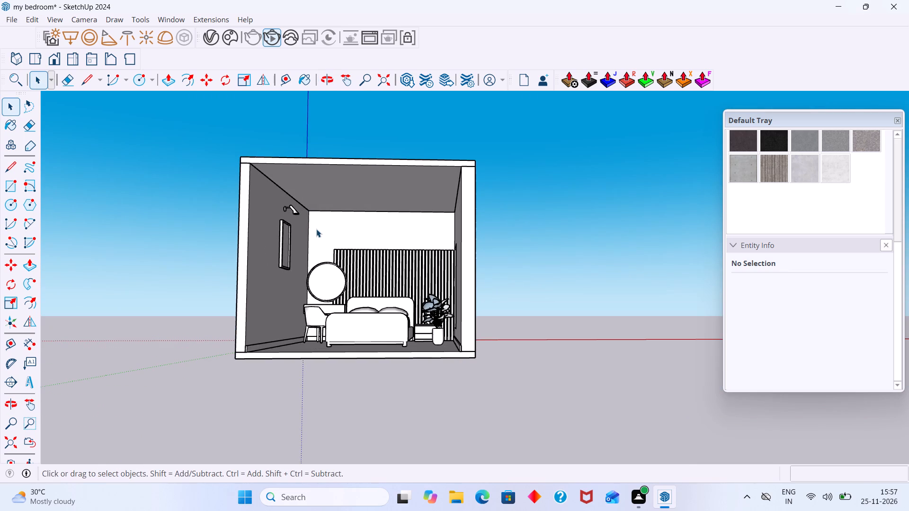
{"action": "key", "text": "t"}
{"action": "scroll", "coordinate": [327, 170], "scroll_direction": "up", "scroll_amount": 8}
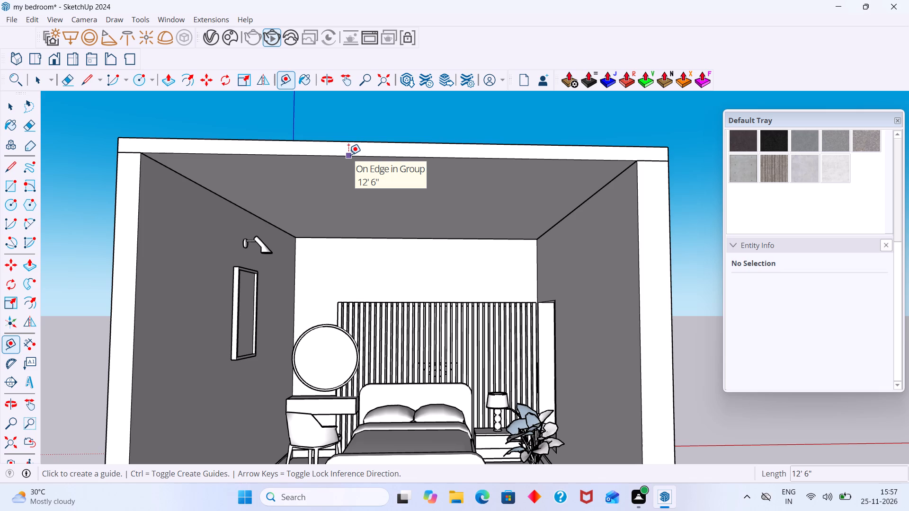
{"action": "left_click", "coordinate": [348, 155]}
{"action": "scroll", "coordinate": [343, 234], "scroll_direction": "up", "scroll_amount": 8}
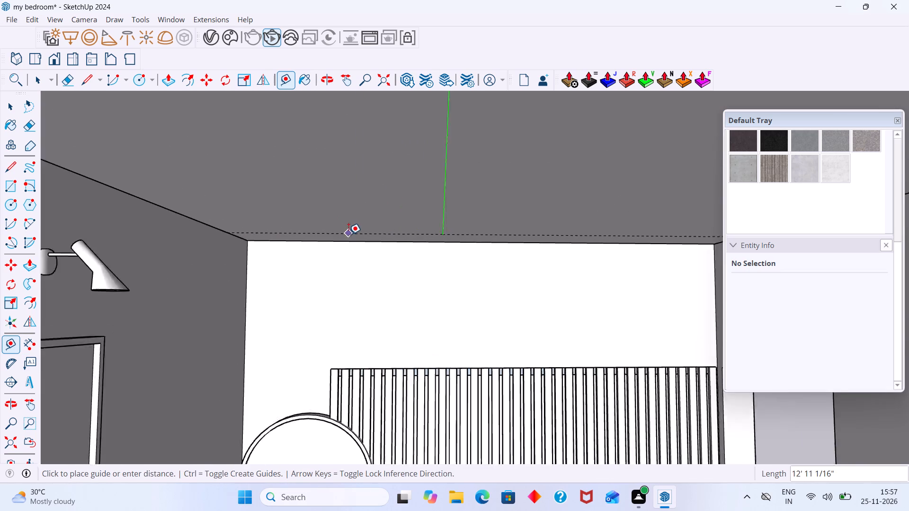
{"action": "scroll", "coordinate": [355, 217], "scroll_direction": "down", "scroll_amount": 6}
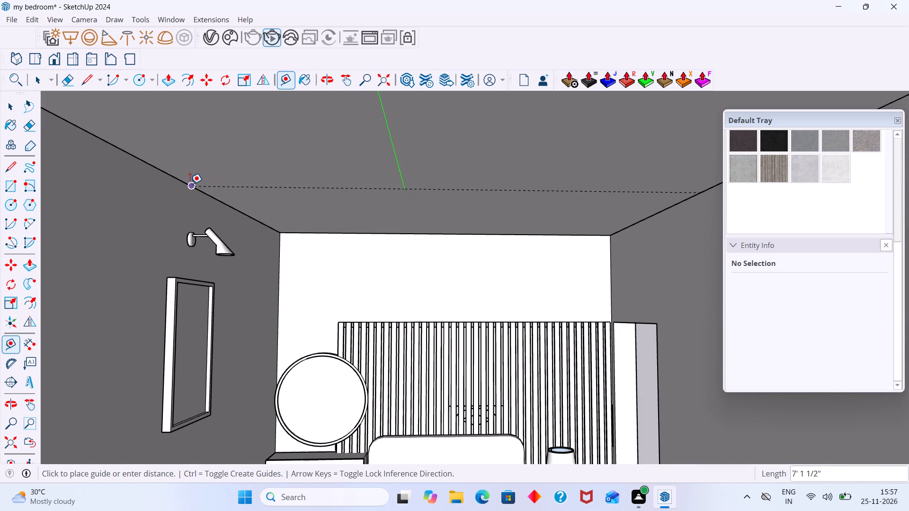
{"action": "left_click", "coordinate": [189, 184]}
Place a second guide along the room's depth on the ceiling, about 6' 3" from the wall with the picture frame.
{"action": "scroll", "coordinate": [315, 213], "scroll_direction": "down", "scroll_amount": 7}
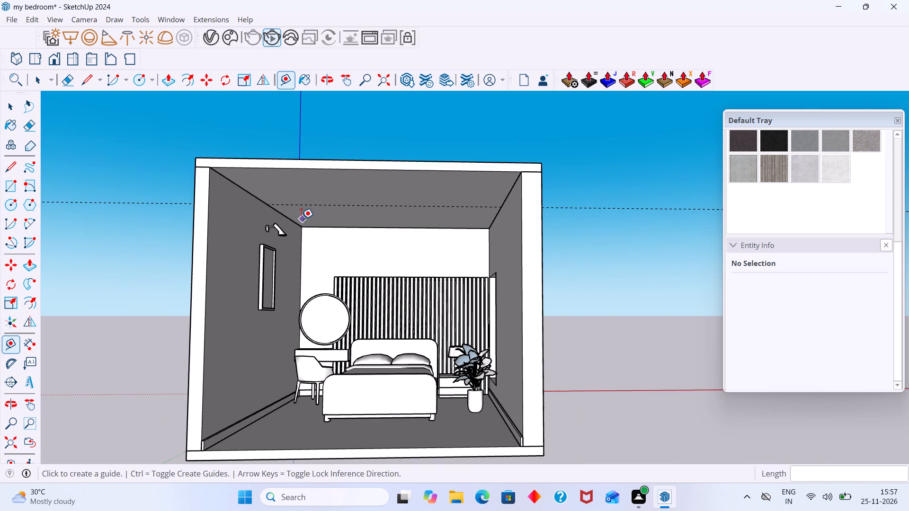
{"action": "left_click", "coordinate": [287, 220]}
{"action": "left_click", "coordinate": [397, 226]}
{"action": "key", "text": "space"}
{"action": "scroll", "coordinate": [445, 215], "scroll_direction": "down", "scroll_amount": 5}
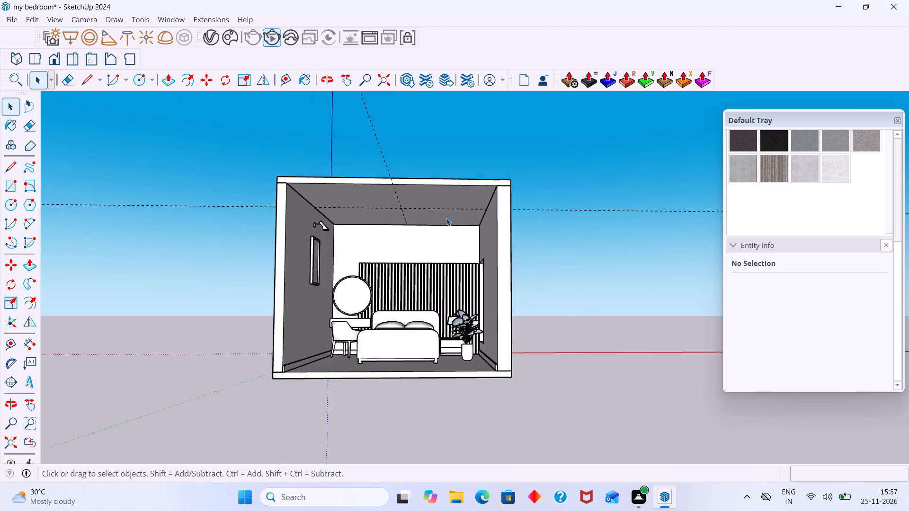
{"action": "scroll", "coordinate": [446, 218], "scroll_direction": "down", "scroll_amount": 4}
{"action": "left_click", "coordinate": [524, 240]}
{"action": "middle_click_drag", "start_coordinate": [494, 261], "coordinate": [491, 273]}
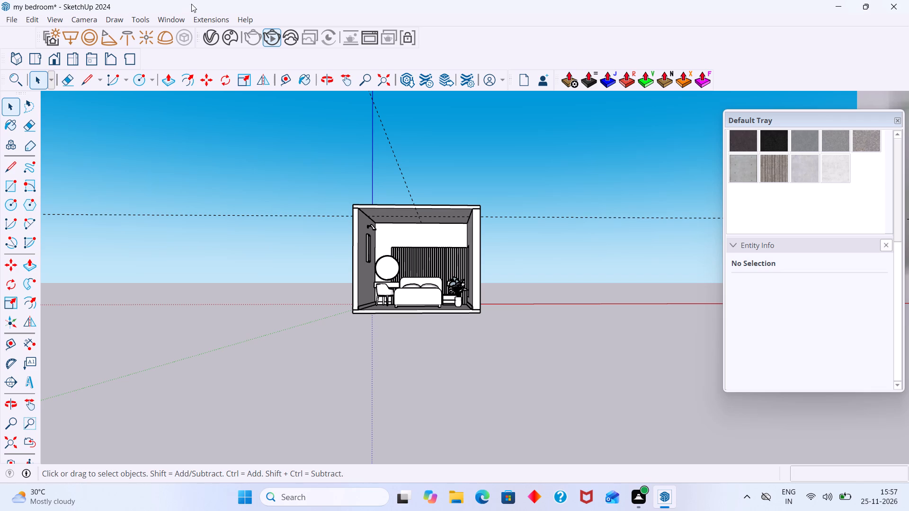
Search the online Chaos Cosmos asset library for "lights", replacing the plant search.
{"action": "left_click", "coordinate": [227, 36]}
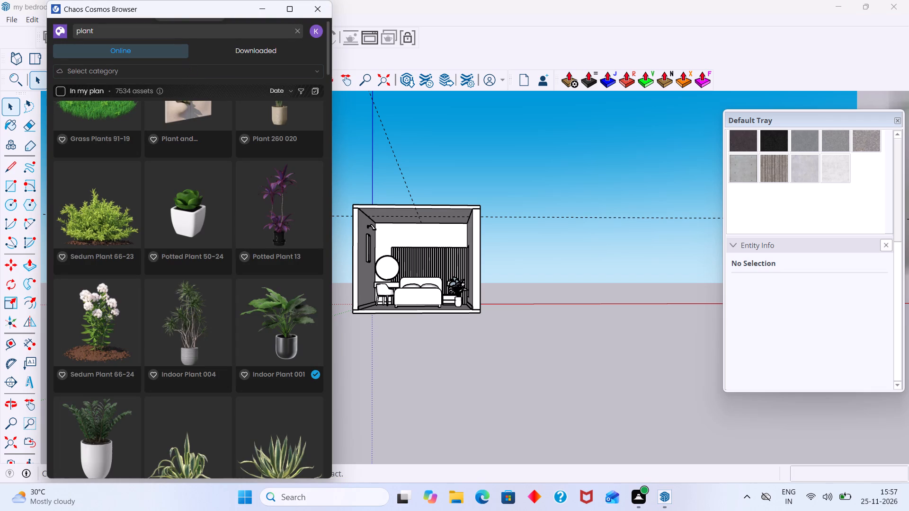
{"action": "left_click", "coordinate": [179, 32]}
{"action": "key", "text": "BackSpace"}
{"action": "key", "text": "BackSpace"}
{"action": "key", "text": "BackSpace"}
{"action": "key", "text": "BackSpace"}
{"action": "key", "text": "BackSpace"}
{"action": "key", "text": "BackSpace"}
{"action": "key", "text": "BackSpace"}
{"action": "key", "text": "BackSpace"}
{"action": "key", "text": "BackSpace"}
{"action": "key", "text": "BackSpace"}
{"action": "key", "text": "BackSpace"}
{"action": "key", "text": "BackSpace"}
{"action": "key", "text": "BackSpace"}
{"action": "key", "text": "BackSpace"}
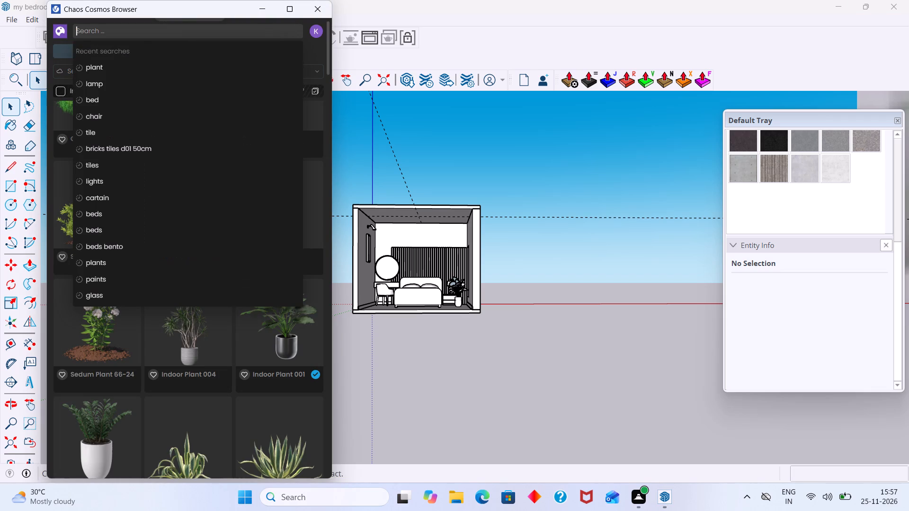
{"action": "type", "text": "lights"}
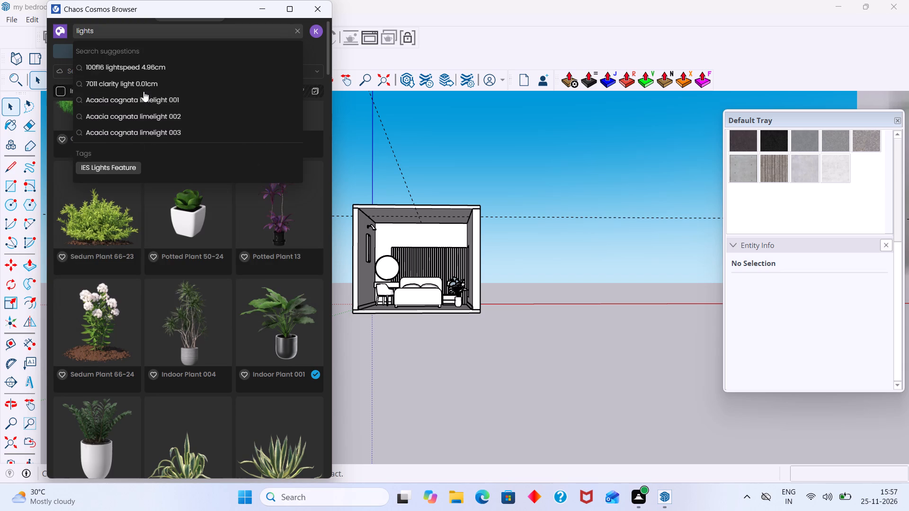
{"action": "key", "text": "Return"}
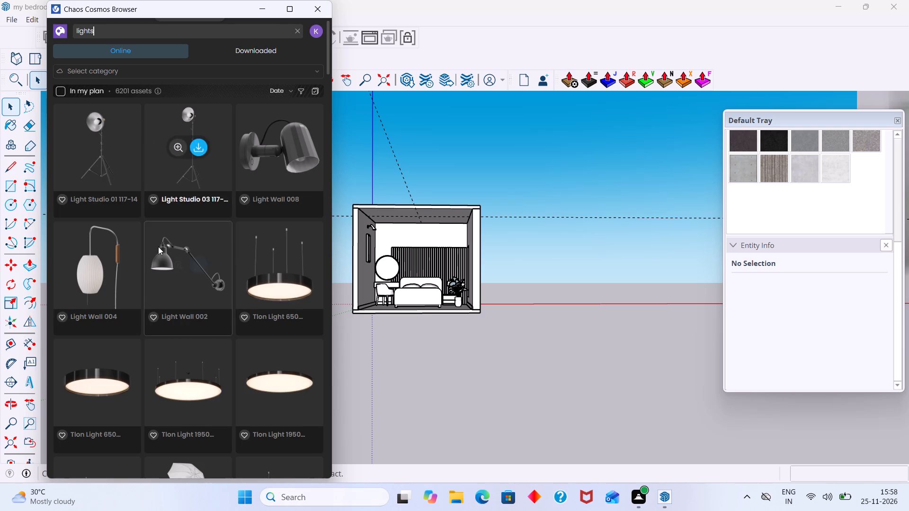
Look through the lights search results for a fixture that suits the bedroom ceiling.
{"action": "scroll", "coordinate": [164, 267], "scroll_direction": "down", "scroll_amount": 5}
{"action": "scroll", "coordinate": [211, 294], "scroll_direction": "down", "scroll_amount": 2}
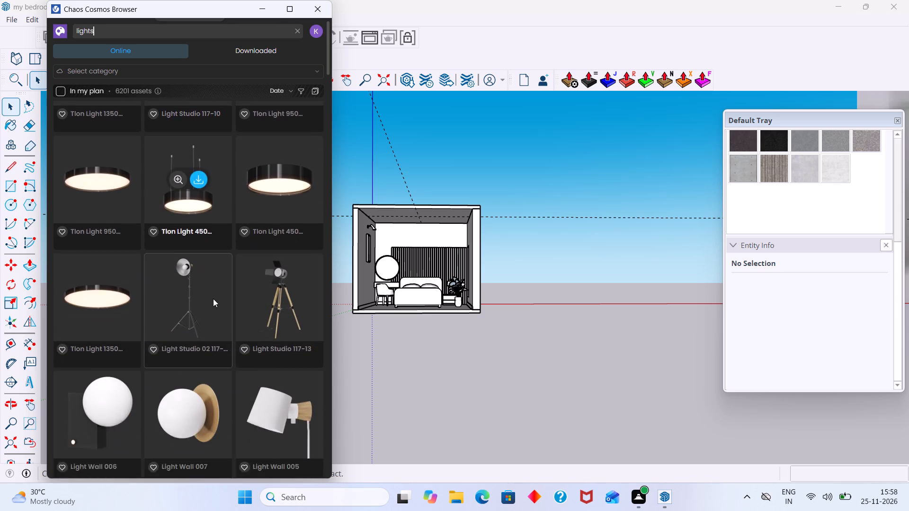
{"action": "scroll", "coordinate": [213, 299], "scroll_direction": "down", "scroll_amount": 12}
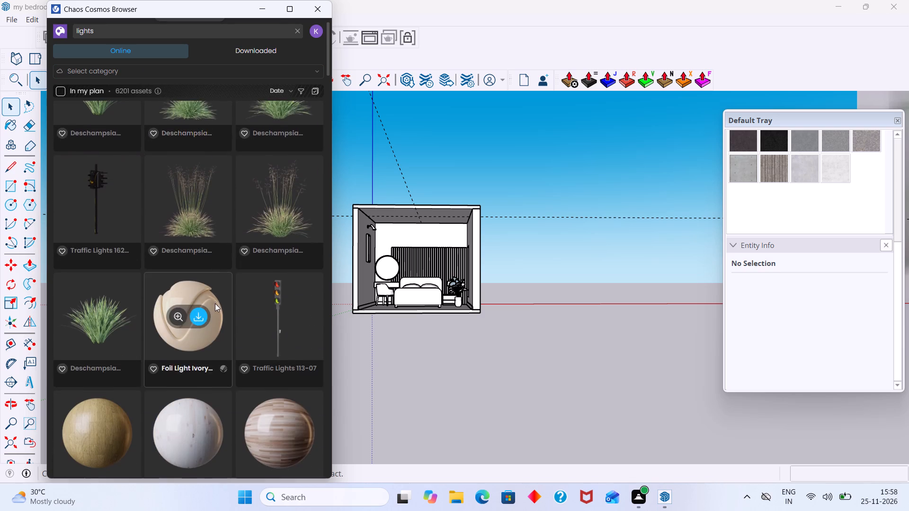
{"action": "scroll", "coordinate": [215, 303], "scroll_direction": "down", "scroll_amount": 1}
{"action": "scroll", "coordinate": [245, 163], "scroll_direction": "up", "scroll_amount": 2}
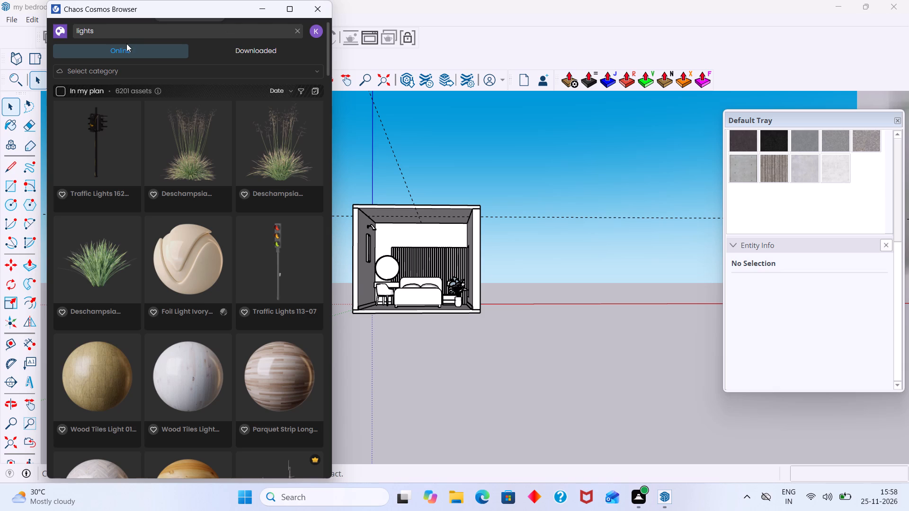
Clear the search and examine the Ceiling lights category under 3D Models, Lighting for a suitable fixture.
{"action": "left_click", "coordinate": [296, 33]}
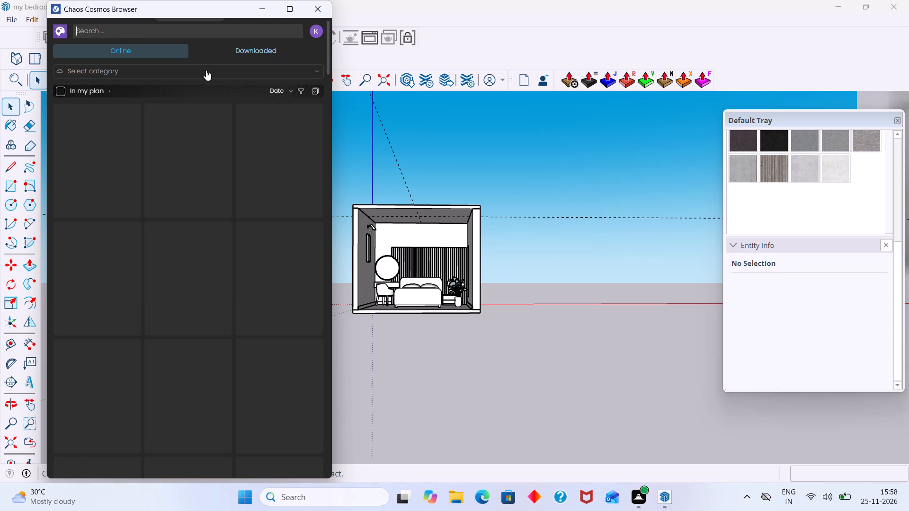
{"action": "left_click", "coordinate": [98, 72]}
{"action": "left_click", "coordinate": [102, 109]}
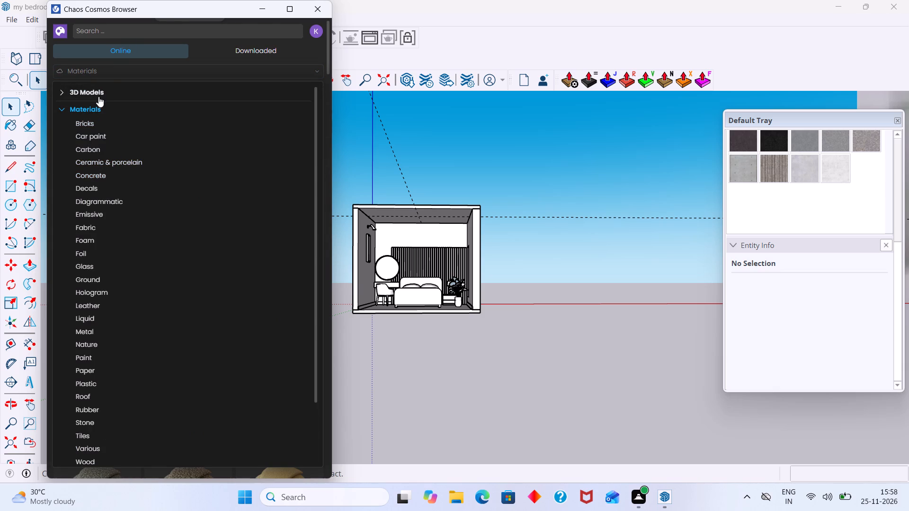
{"action": "left_click", "coordinate": [98, 96]}
{"action": "left_click", "coordinate": [95, 132]}
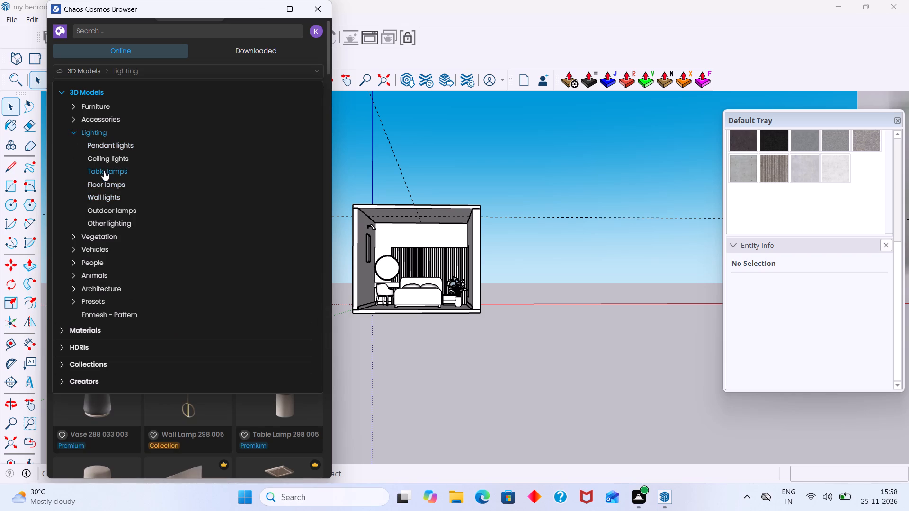
{"action": "left_click", "coordinate": [109, 159]}
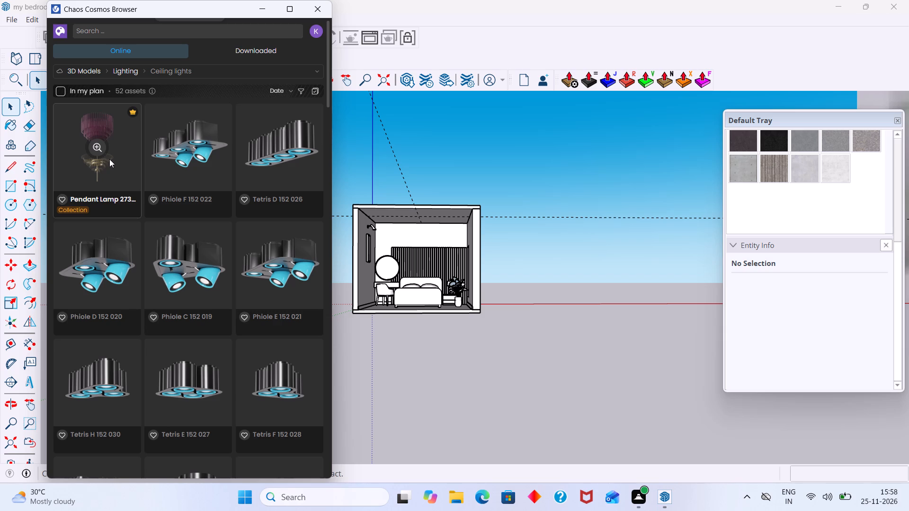
{"action": "scroll", "coordinate": [170, 288], "scroll_direction": "down", "scroll_amount": 12}
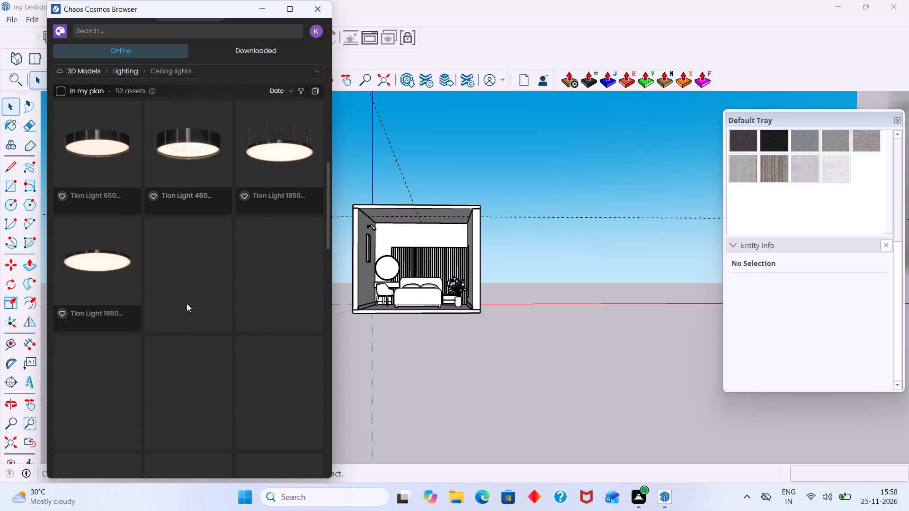
{"action": "scroll", "coordinate": [194, 279], "scroll_direction": "down", "scroll_amount": 4}
{"action": "scroll", "coordinate": [192, 273], "scroll_direction": "up", "scroll_amount": 2}
{"action": "scroll", "coordinate": [192, 273], "scroll_direction": "down", "scroll_amount": 6}
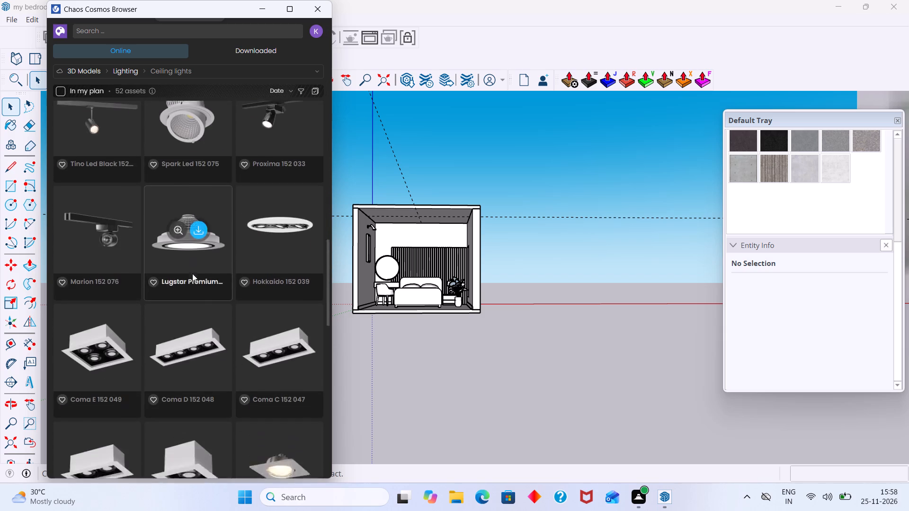
{"action": "scroll", "coordinate": [192, 273], "scroll_direction": "down", "scroll_amount": 13}
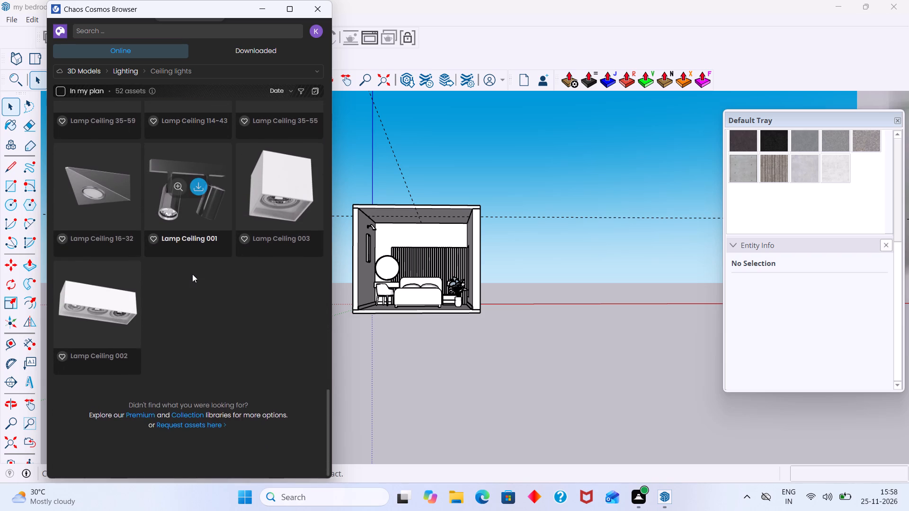
{"action": "scroll", "coordinate": [192, 274], "scroll_direction": "up", "scroll_amount": 19}
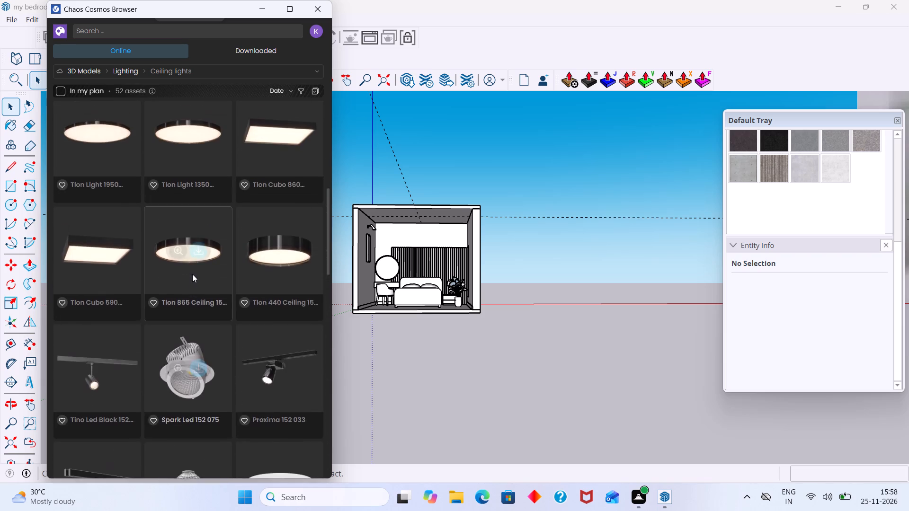
{"action": "scroll", "coordinate": [192, 274], "scroll_direction": "up", "scroll_amount": 20}
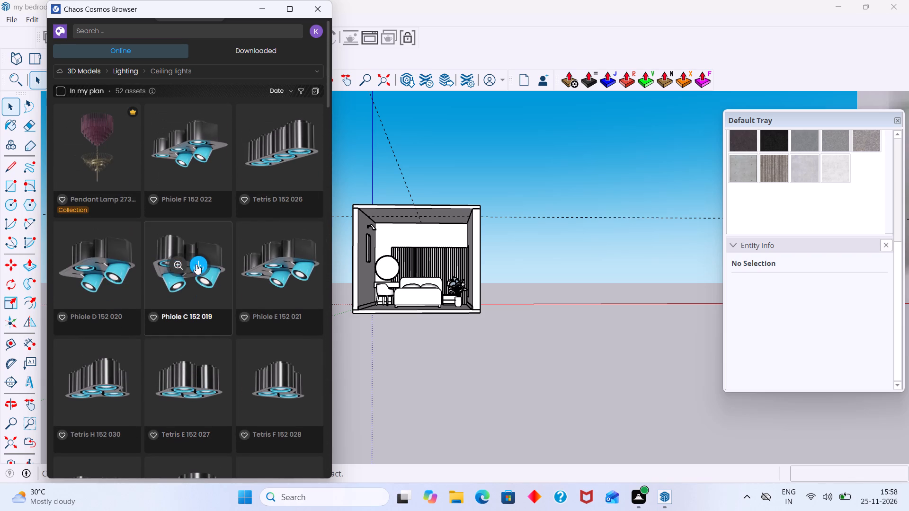
Examine the Floor lamps category under Lighting, then close the Chaos Cosmos Browser.
{"action": "left_click", "coordinate": [127, 74]}
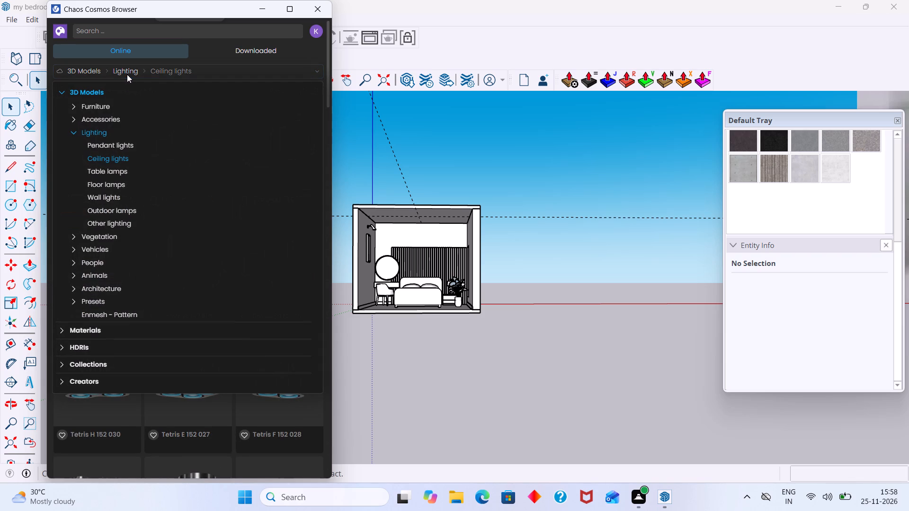
{"action": "left_click", "coordinate": [104, 185]}
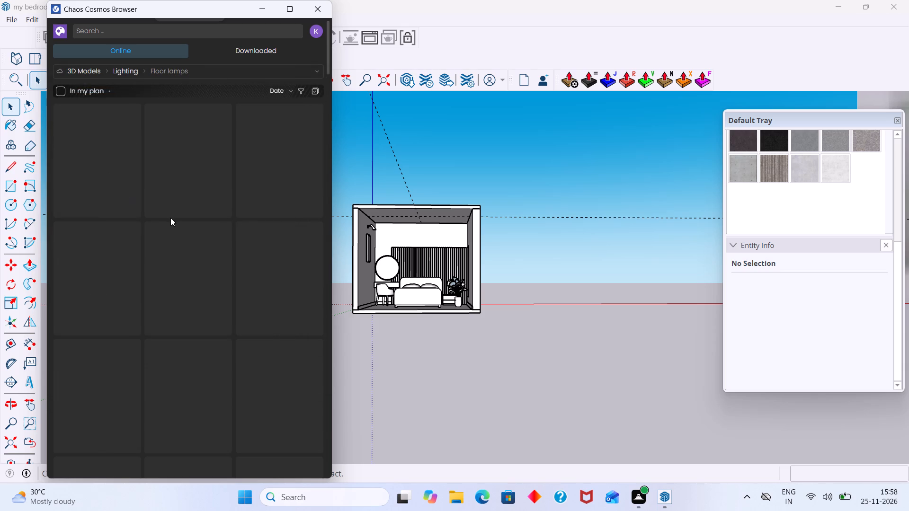
{"action": "scroll", "coordinate": [231, 249], "scroll_direction": "down", "scroll_amount": 6}
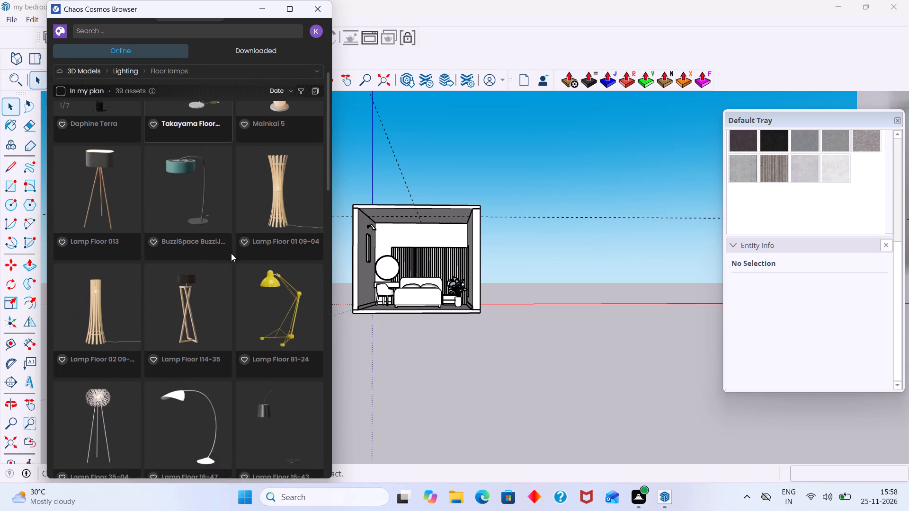
{"action": "scroll", "coordinate": [231, 253], "scroll_direction": "down", "scroll_amount": 3}
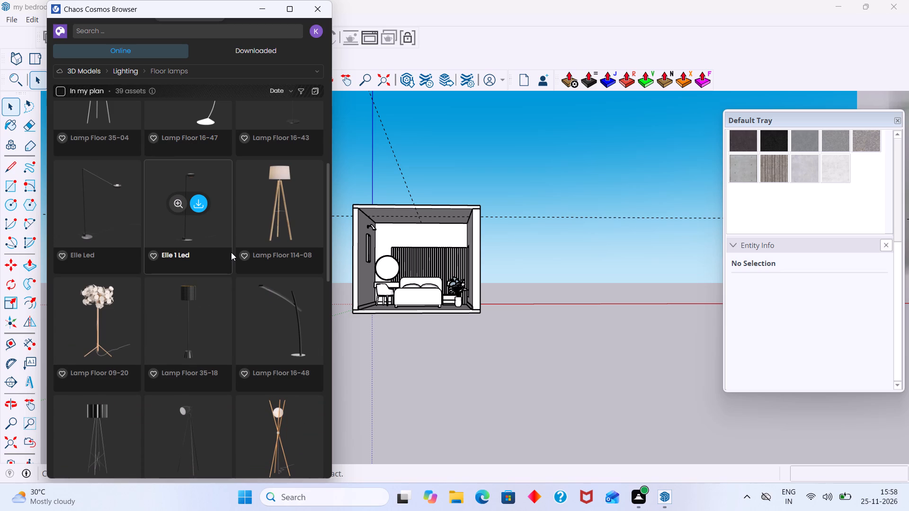
{"action": "scroll", "coordinate": [230, 252], "scroll_direction": "down", "scroll_amount": 9}
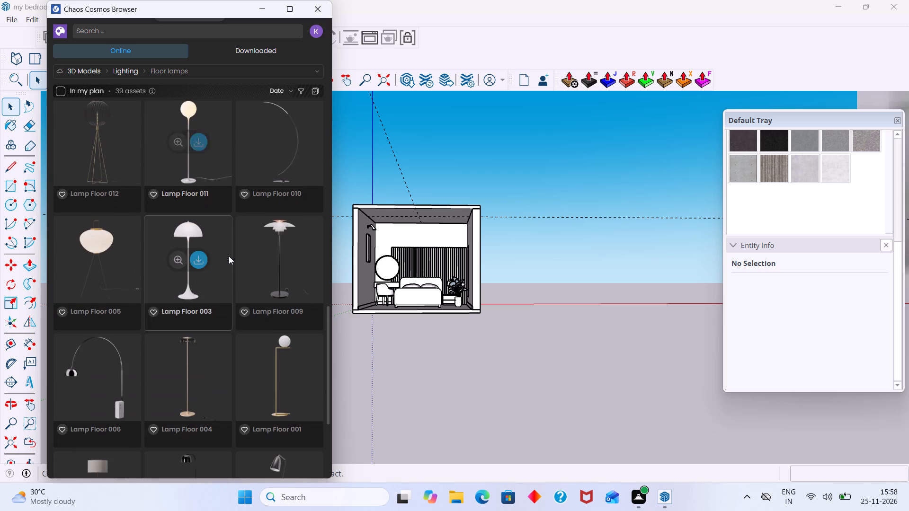
{"action": "scroll", "coordinate": [229, 256], "scroll_direction": "down", "scroll_amount": 6}
{"action": "scroll", "coordinate": [224, 226], "scroll_direction": "up", "scroll_amount": 3}
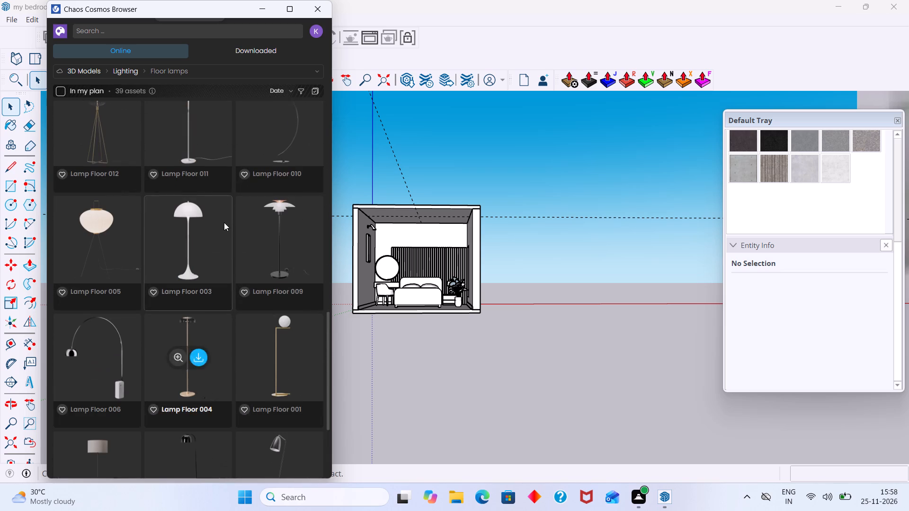
{"action": "left_click", "coordinate": [316, 12]}
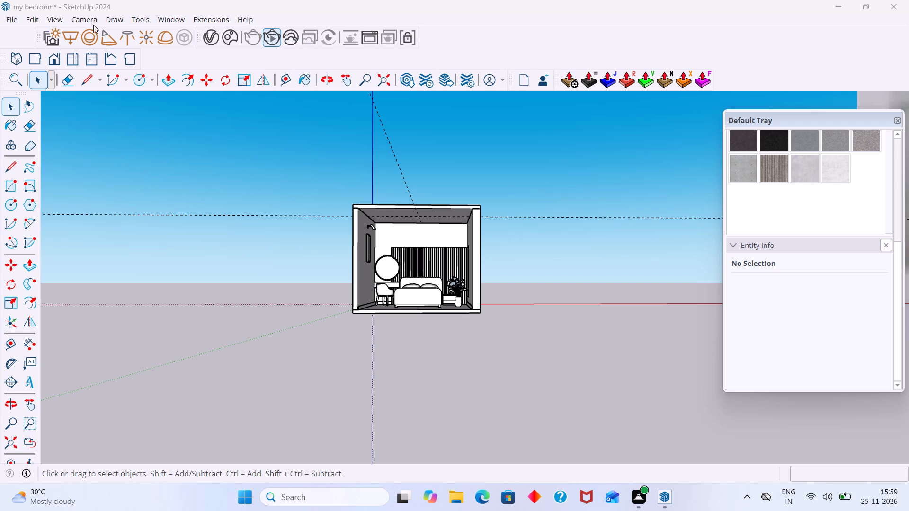
Open 3D Warehouse and start the required Trimble sign-in in Chrome with the Google account option.
{"action": "left_click", "coordinate": [168, 16]}
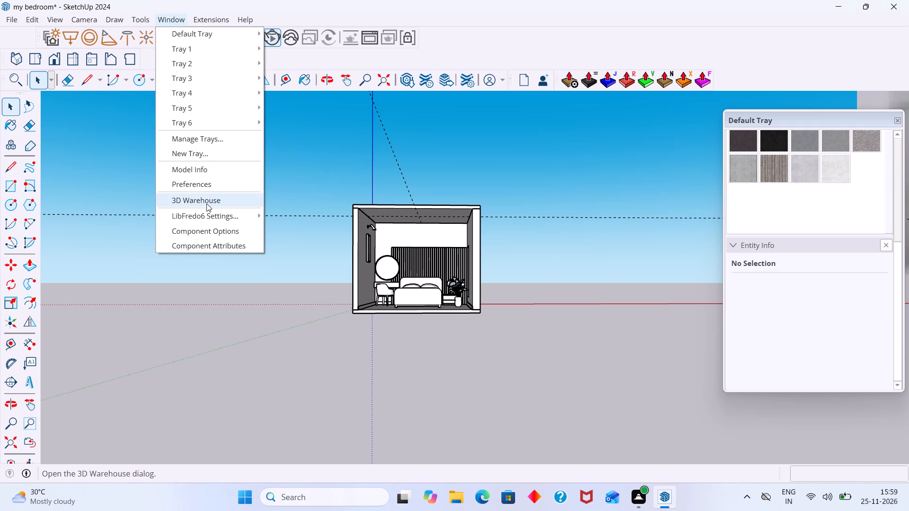
{"action": "left_click", "coordinate": [199, 200]}
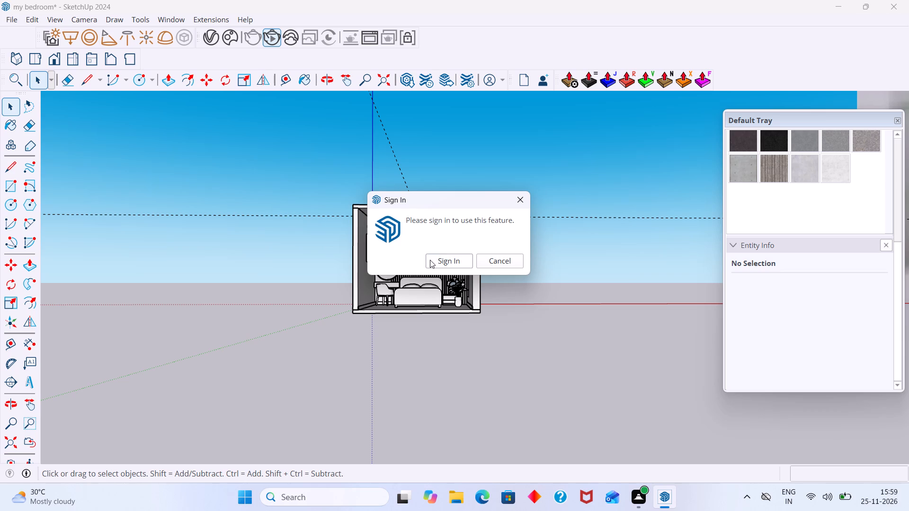
{"action": "left_click", "coordinate": [439, 263]}
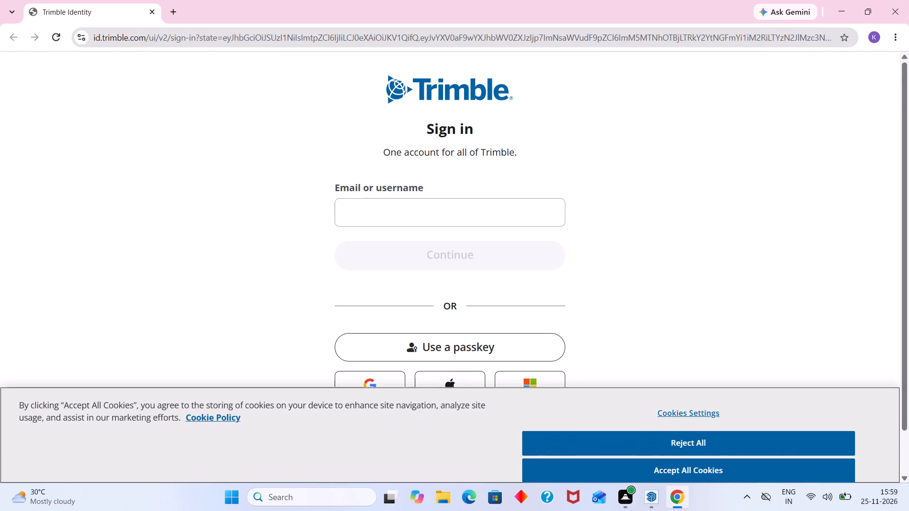
{"action": "scroll", "coordinate": [409, 242], "scroll_direction": "down", "scroll_amount": 1}
{"action": "left_click", "coordinate": [378, 334]}
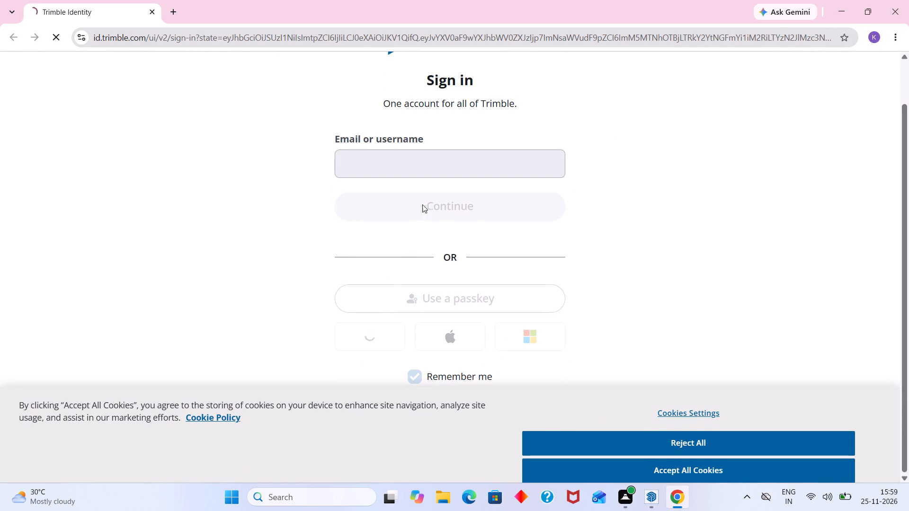